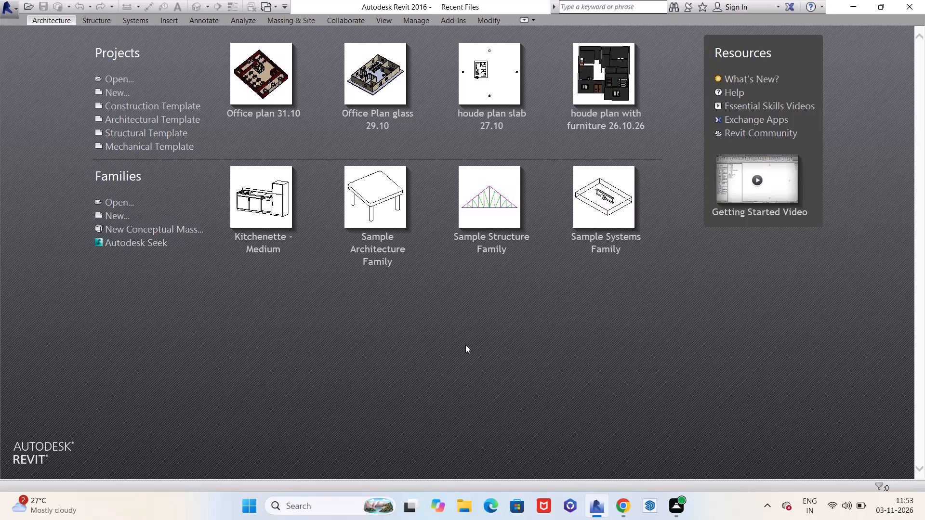
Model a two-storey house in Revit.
Create a new project from the Architectural Template.
left_click(137, 115)
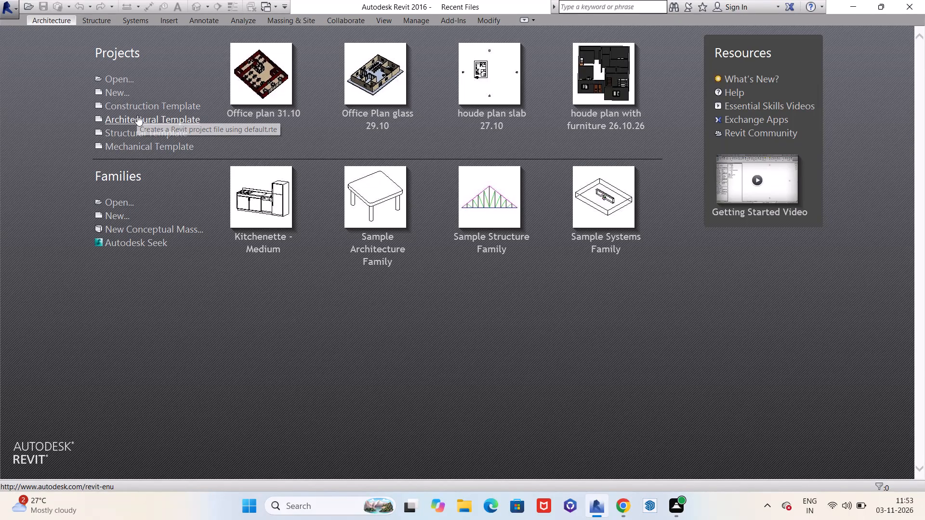
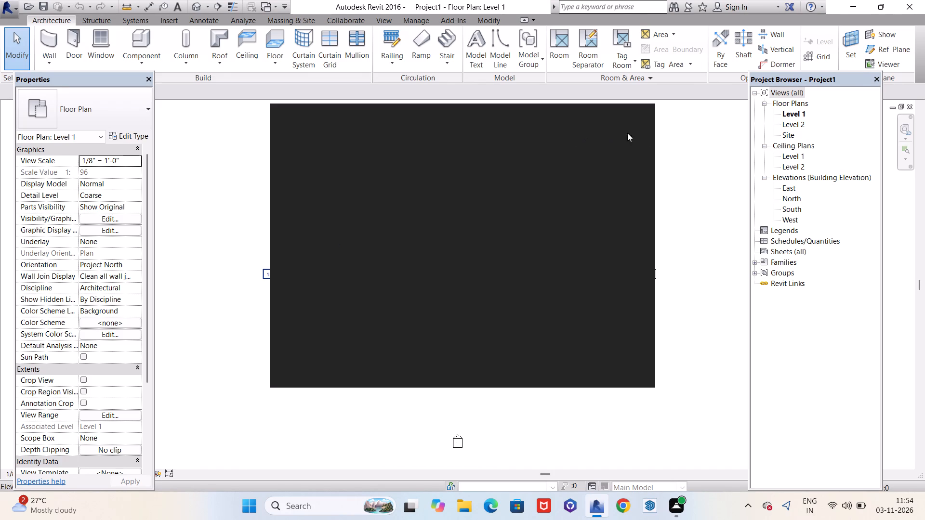
Dismiss the Autodesk licence access notice covering the Level 1 floor plan.
left_click(632, 117)
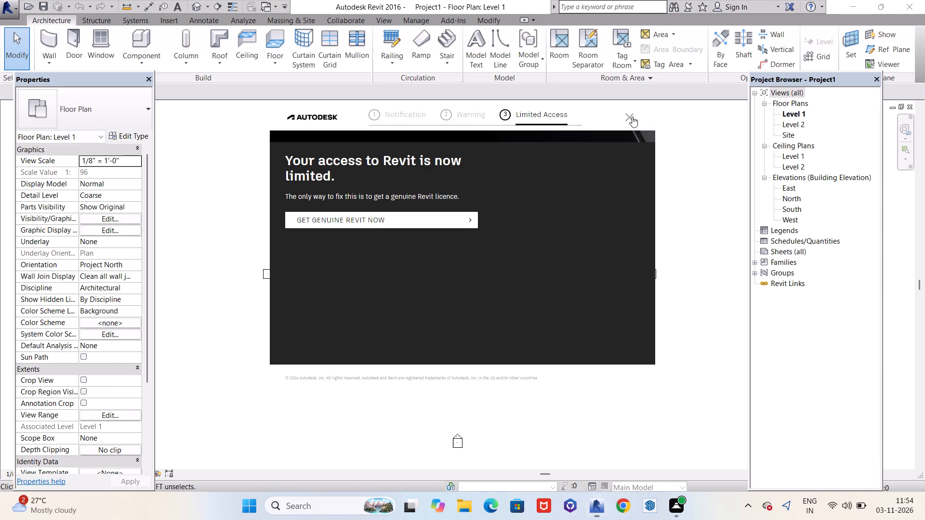
left_click(629, 119)
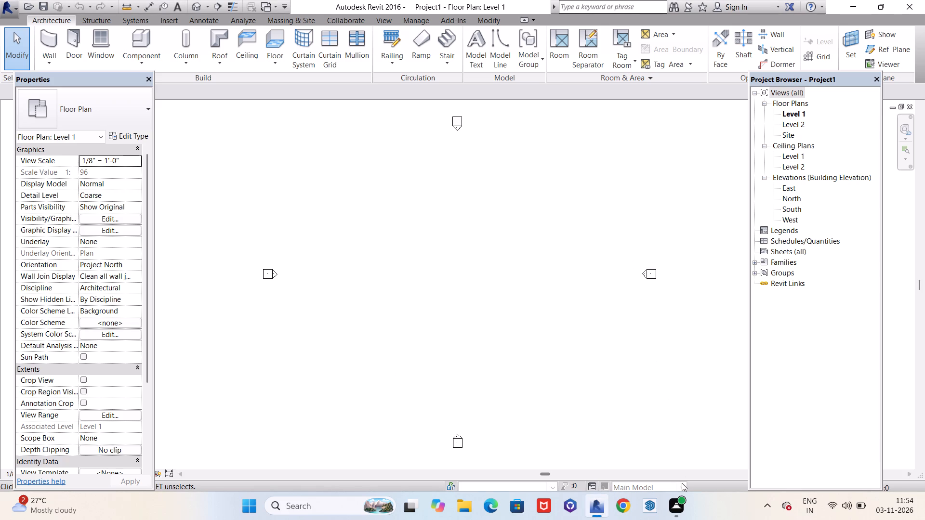
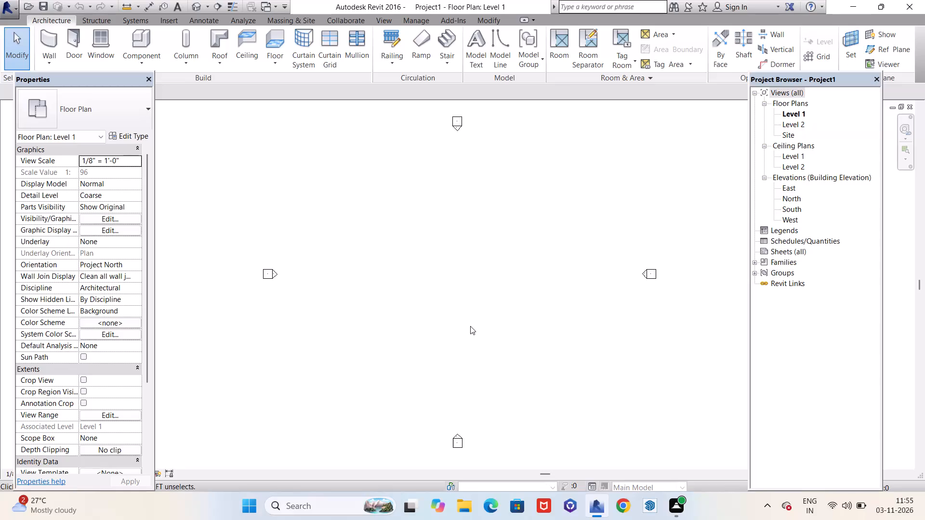
Draw a rectangle of Generic - 8" walls about 92' by 76' between the four elevation markers.
left_click(55, 43)
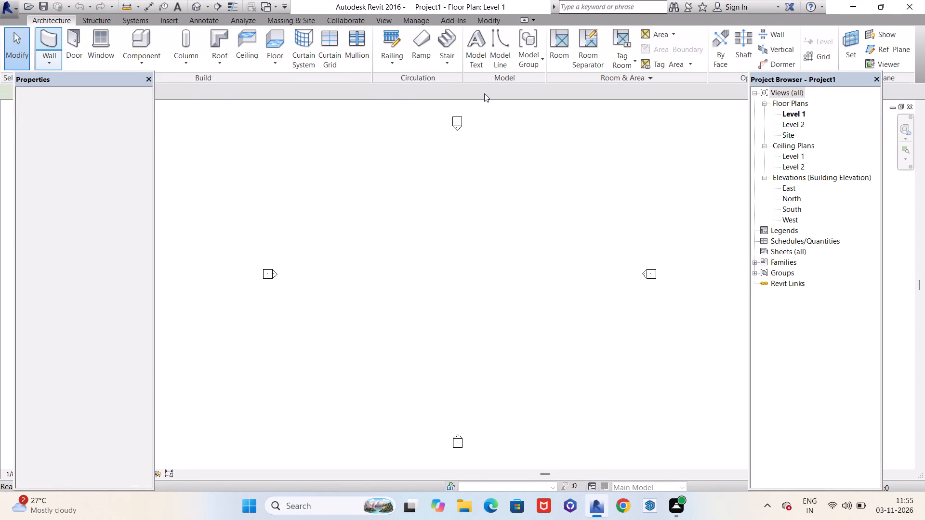
left_click(490, 34)
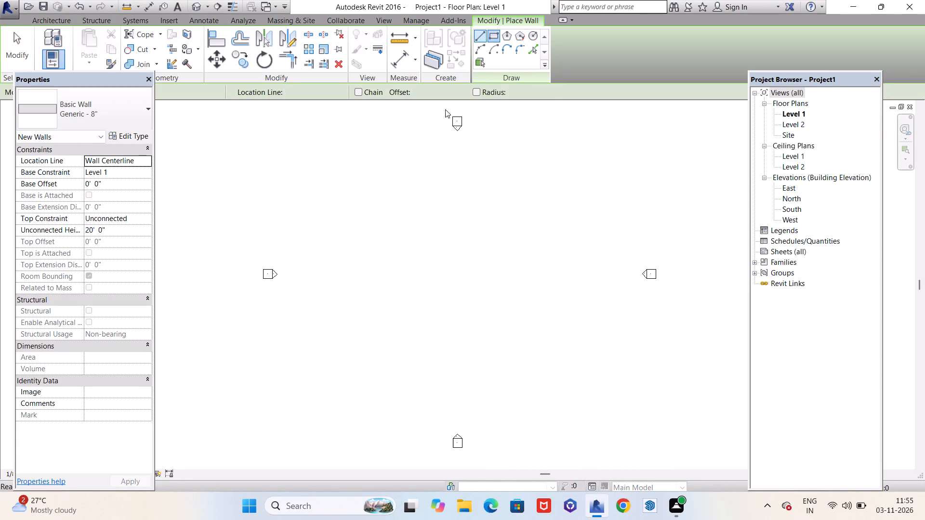
left_click(358, 186)
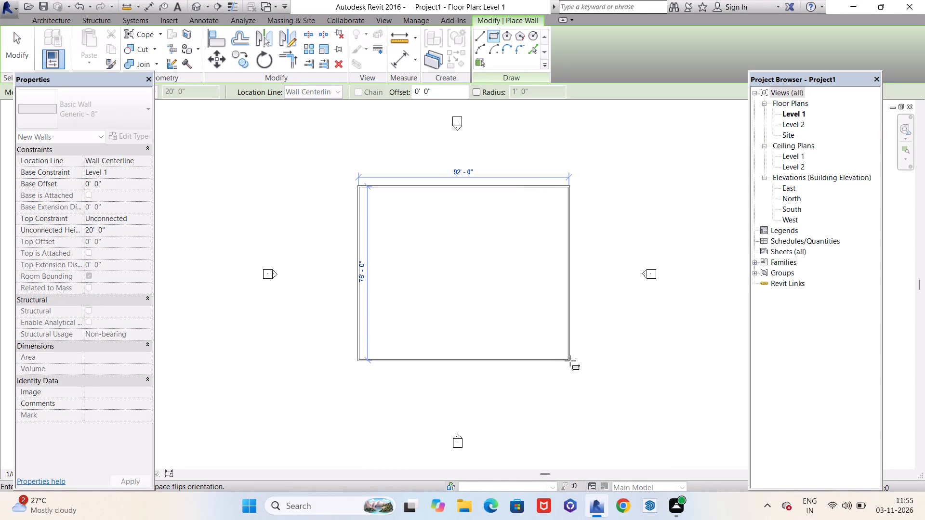
left_click(570, 361)
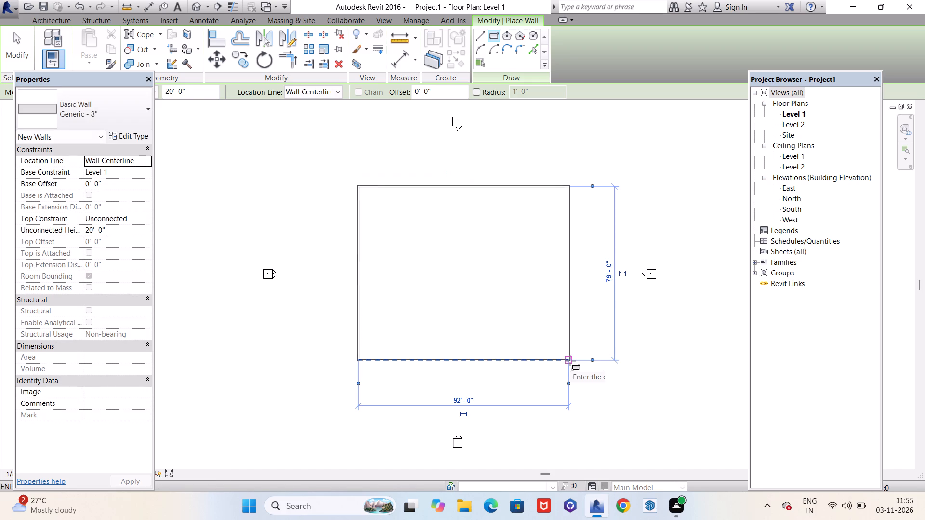
key("Escape")
key("space")
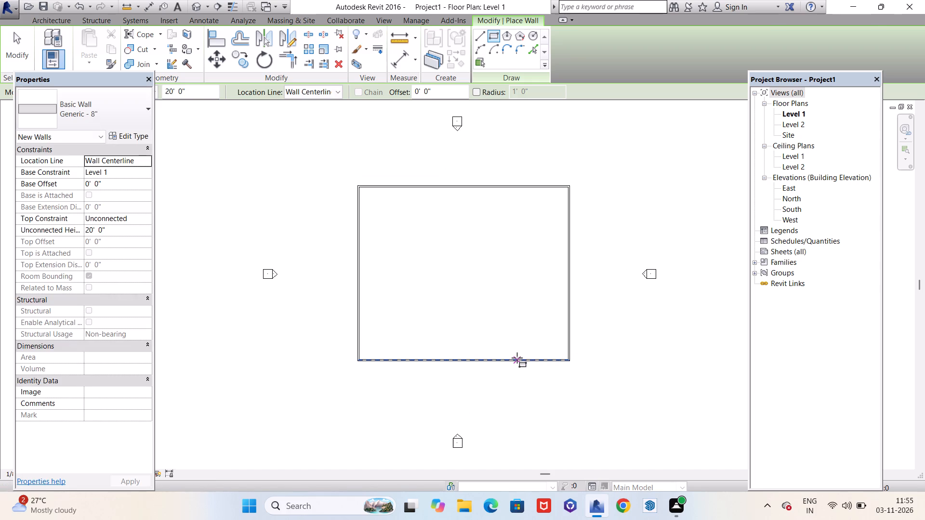
key("Escape")
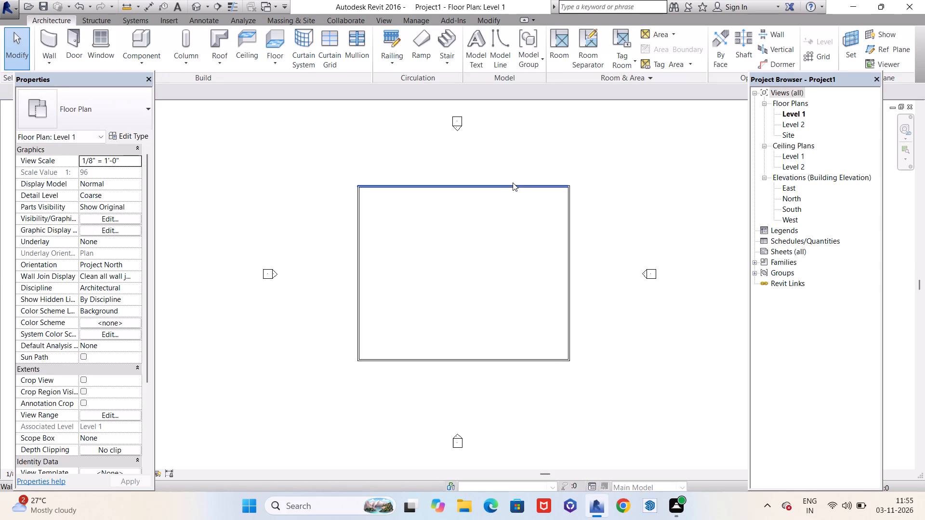
Select the rectangle's north wall and dismiss the Autodesk limited-access notice covering the plan.
left_click(512, 184)
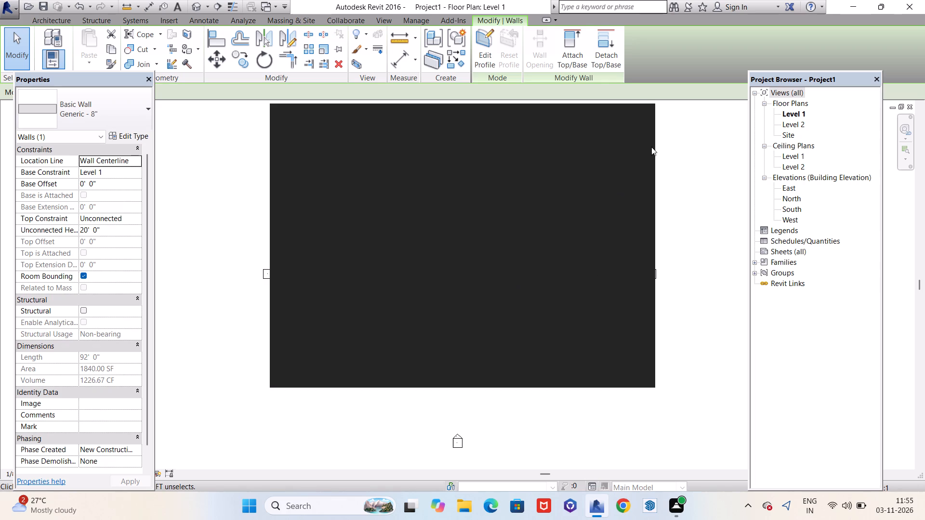
double_click(629, 117)
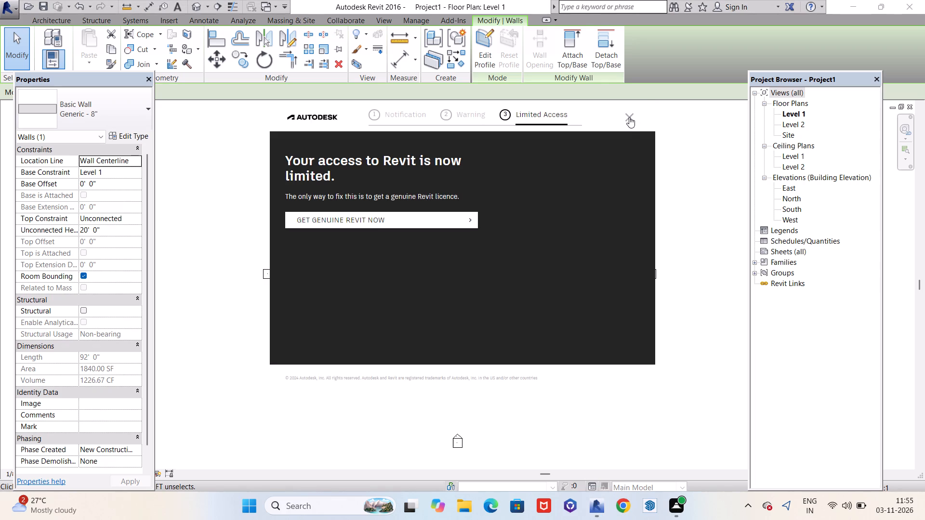
Turn off the computer's Wi-Fi in the system quick settings and return to the floor plan.
left_click(834, 510)
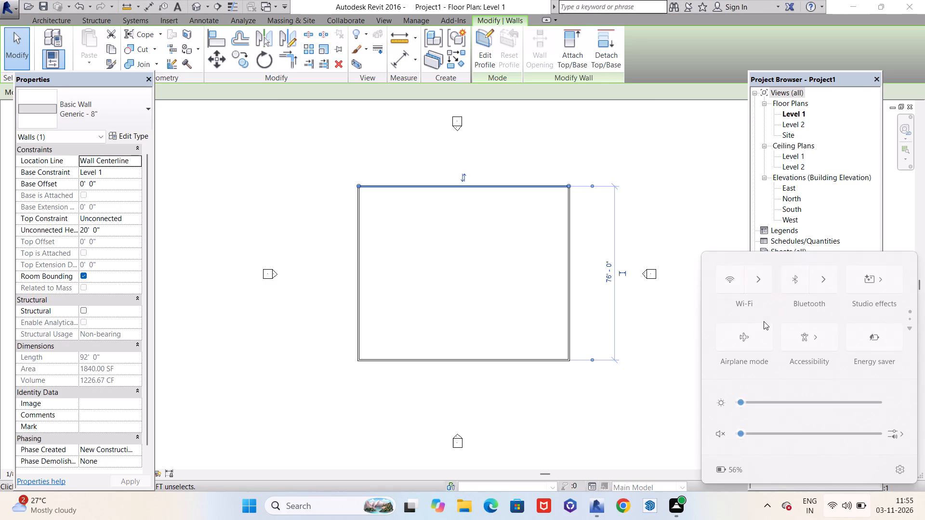
left_click(733, 284)
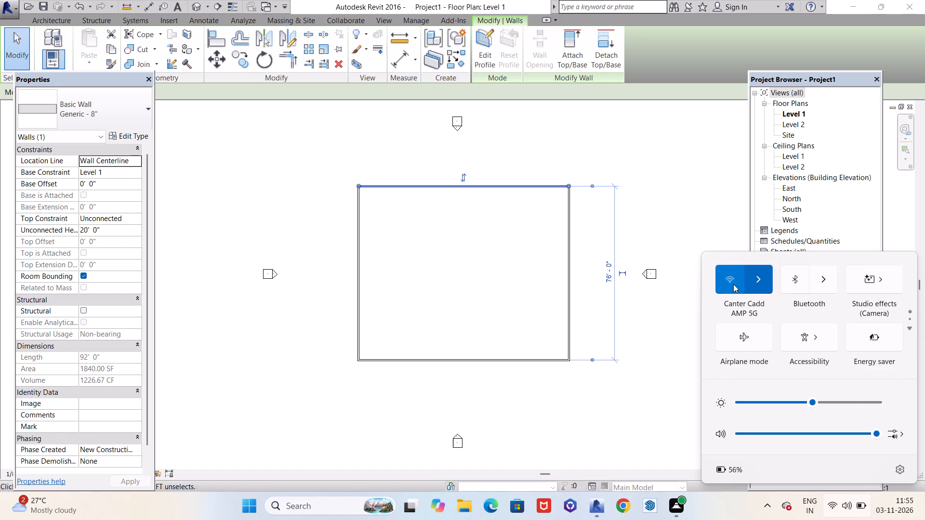
left_click(706, 237)
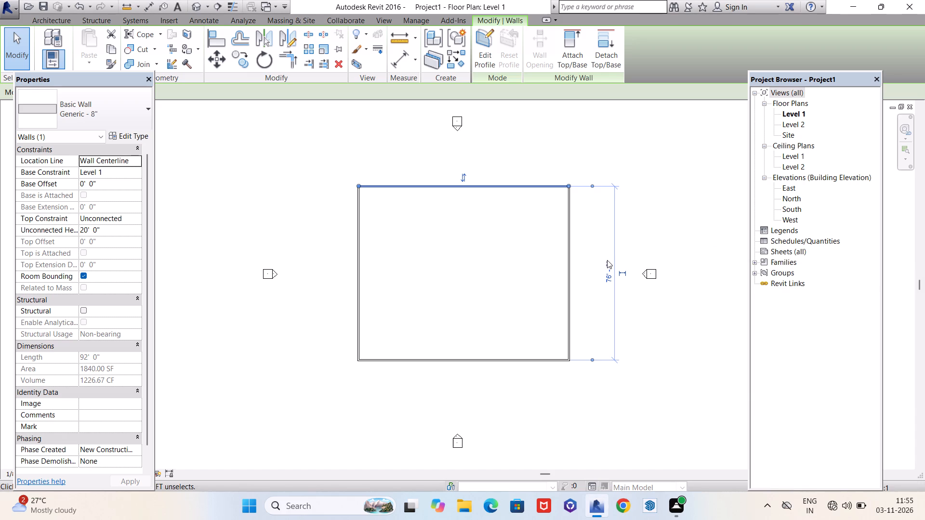
Set the centreline distance between the north and south walls to 40'.
scroll(607, 261, "up", 7)
left_click(621, 288)
scroll(584, 312, "down", 7)
type("40'")
key("Return")
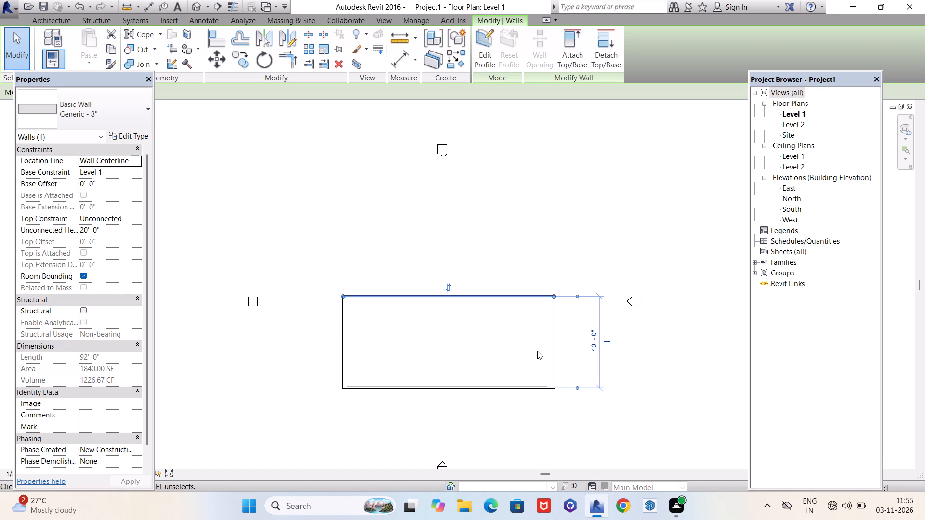
Move both witness lines of the north wall's temporary dimension to the outer faces of the north and south walls.
scroll(592, 297, "up", 10)
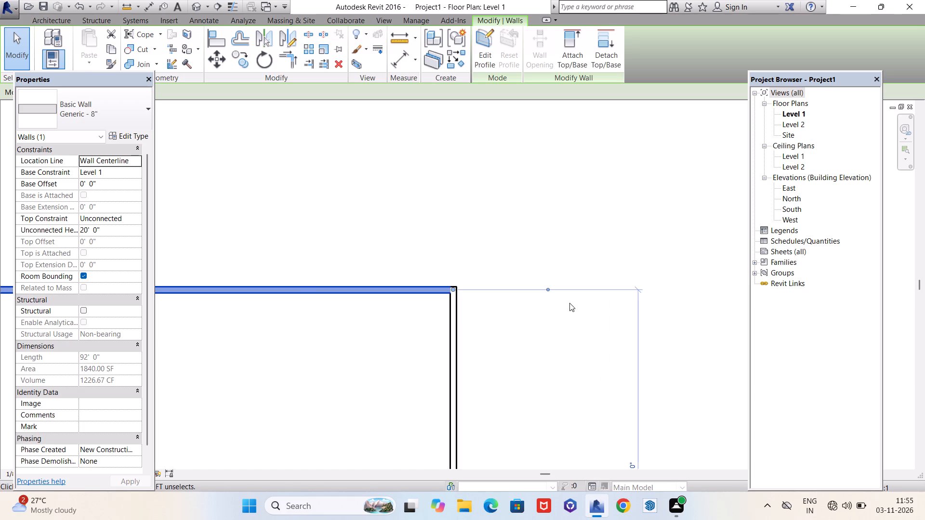
scroll(563, 303, "up", 4)
left_click(537, 279)
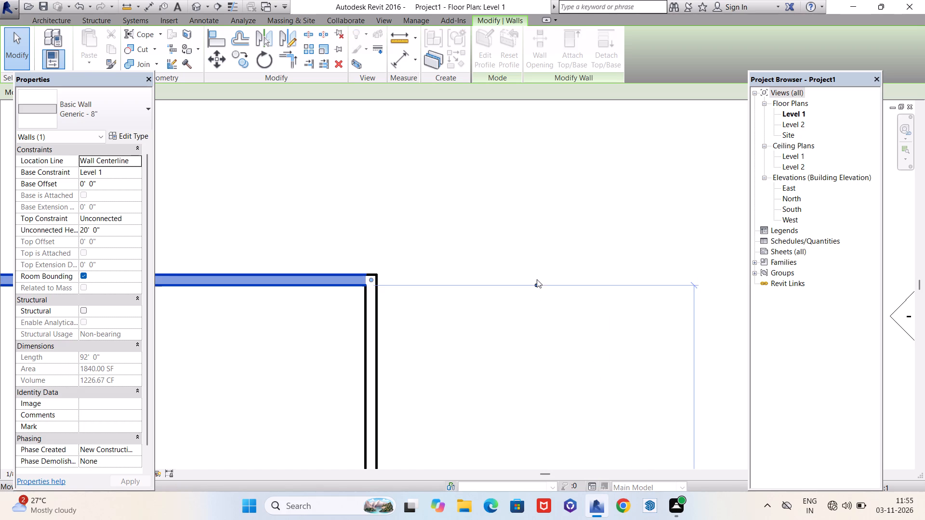
left_click(536, 286)
scroll(503, 195, "down", 12)
scroll(512, 364, "up", 6)
scroll(505, 315, "up", 7)
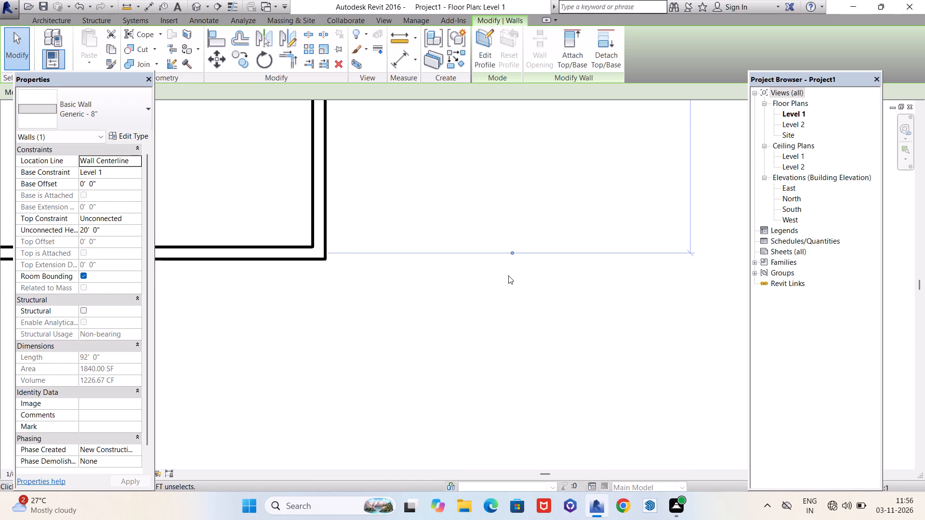
left_click(511, 253)
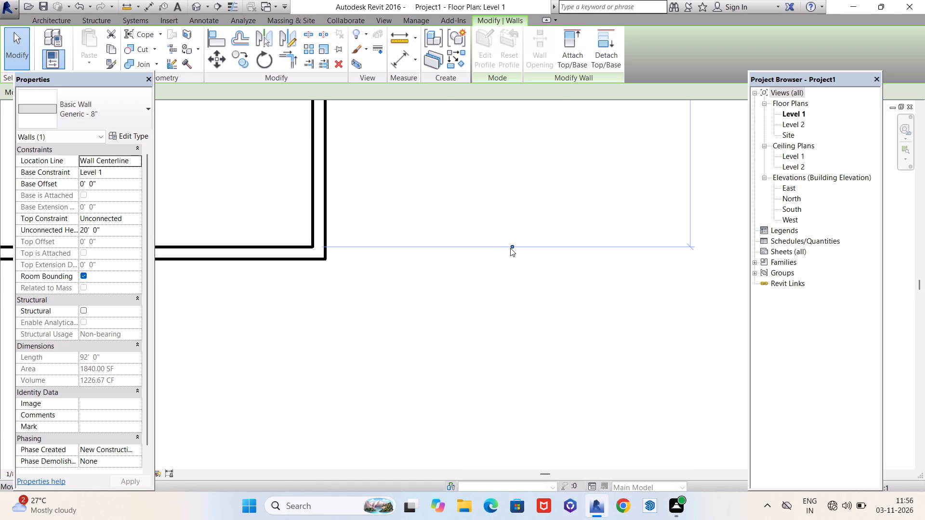
left_click(511, 247)
Set the outer-face distance between the north and south walls to 40'.
scroll(453, 323, "down", 9)
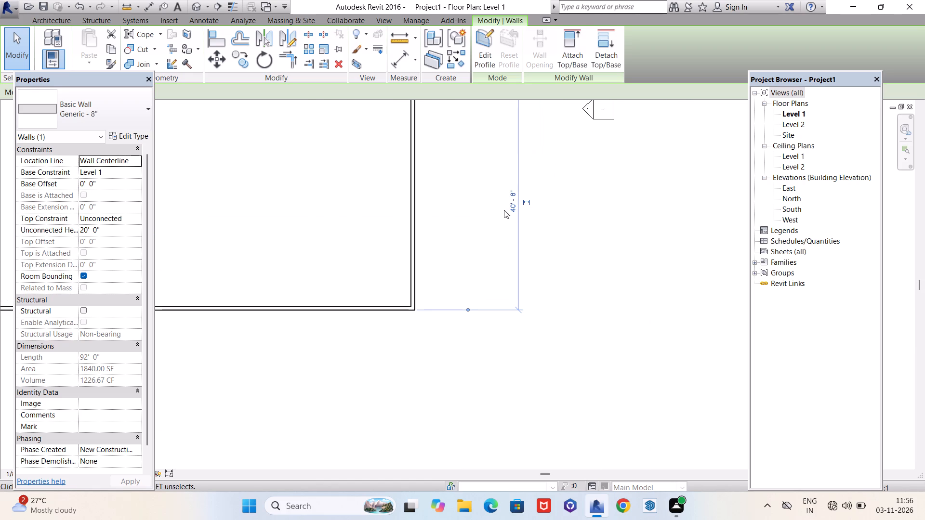
left_click(516, 206)
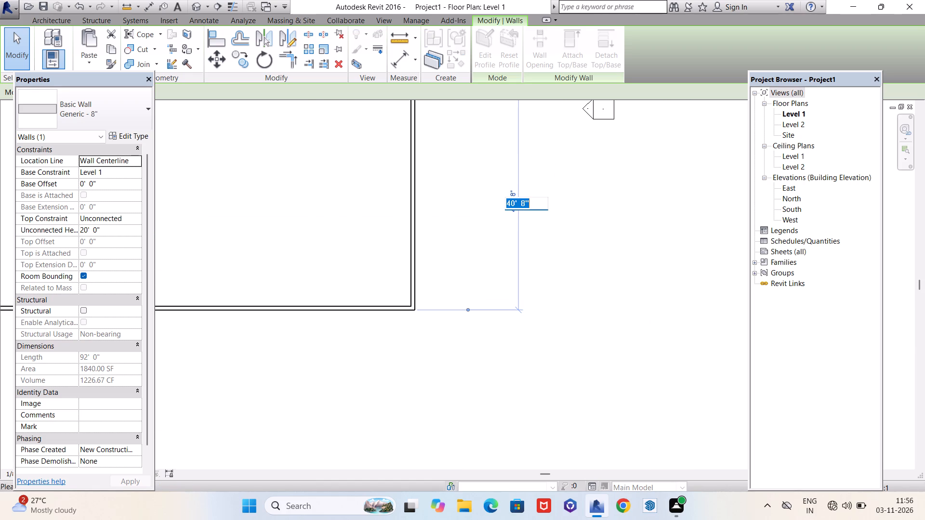
type("40'")
key("Return")
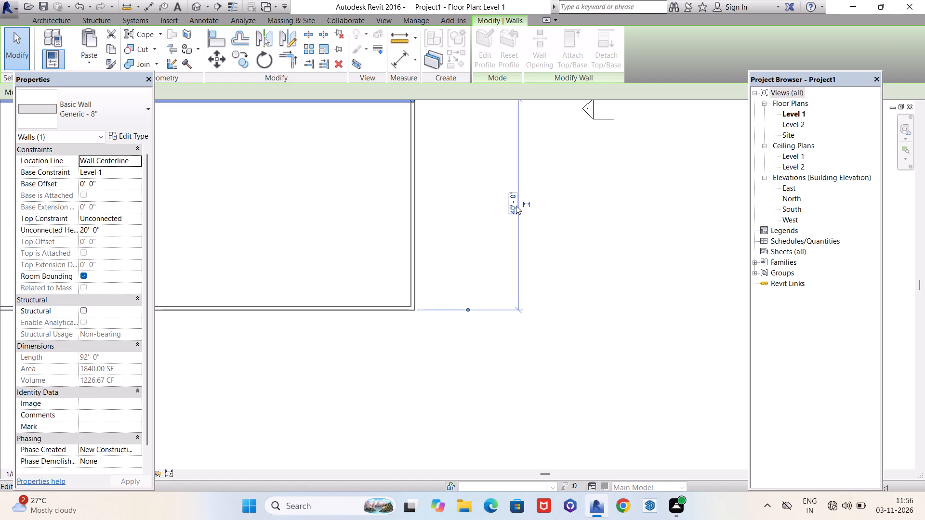
Set the centreline distance from the east wall to the west wall to 45' by moving the east wall.
scroll(680, 284, "down", 5)
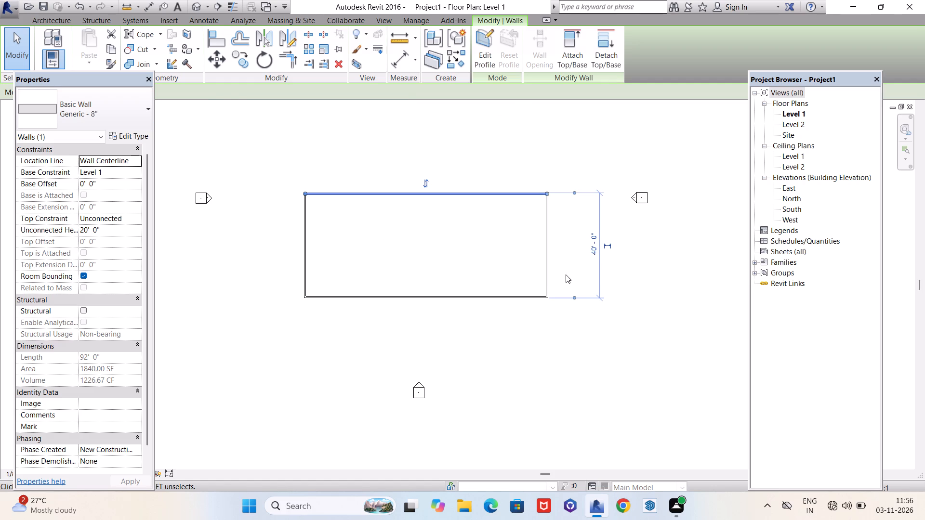
left_click(546, 277)
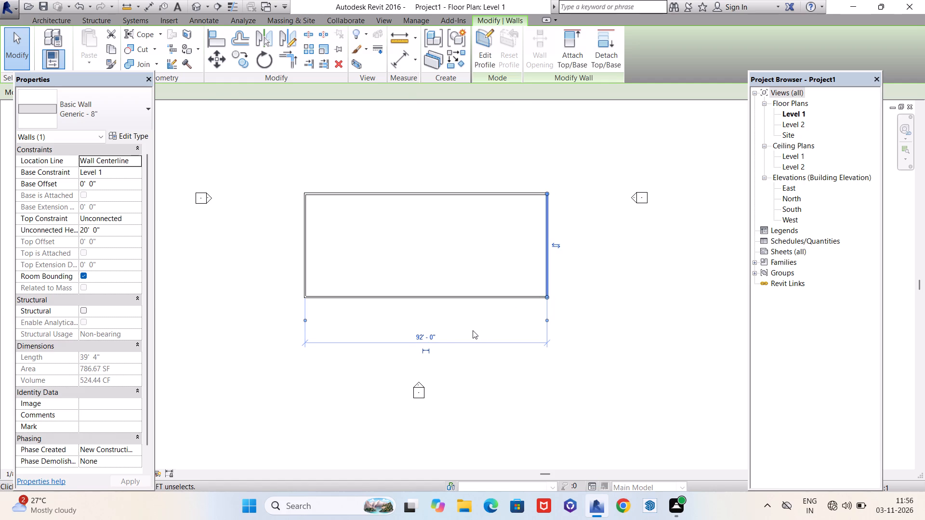
scroll(448, 336, "up", 2)
left_click(419, 342)
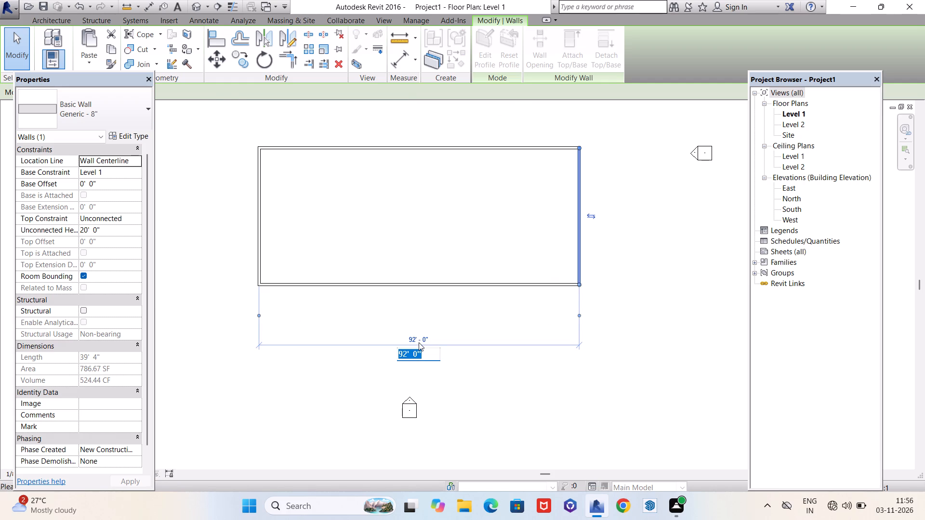
type("45'")
key("Return")
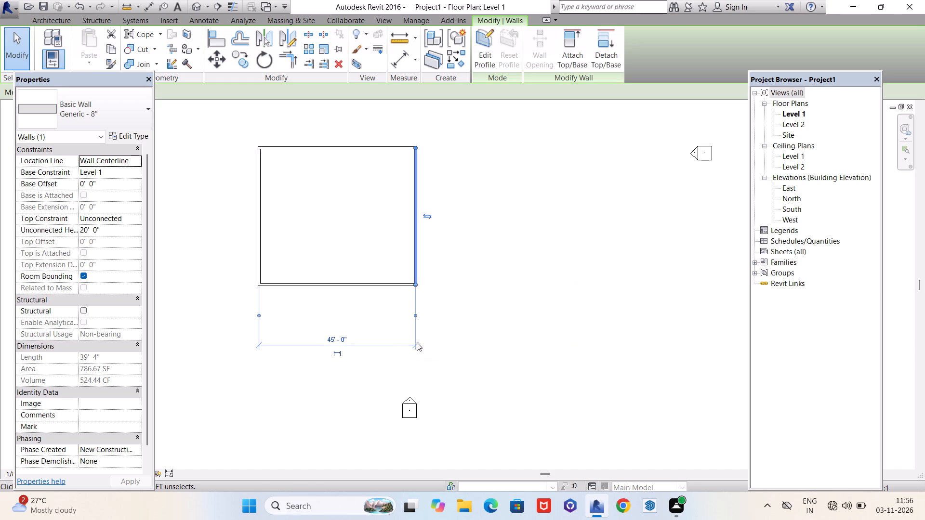
Move both witness lines of the east wall's temporary dimension to the outer faces of the east and west walls.
scroll(411, 290, "up", 10)
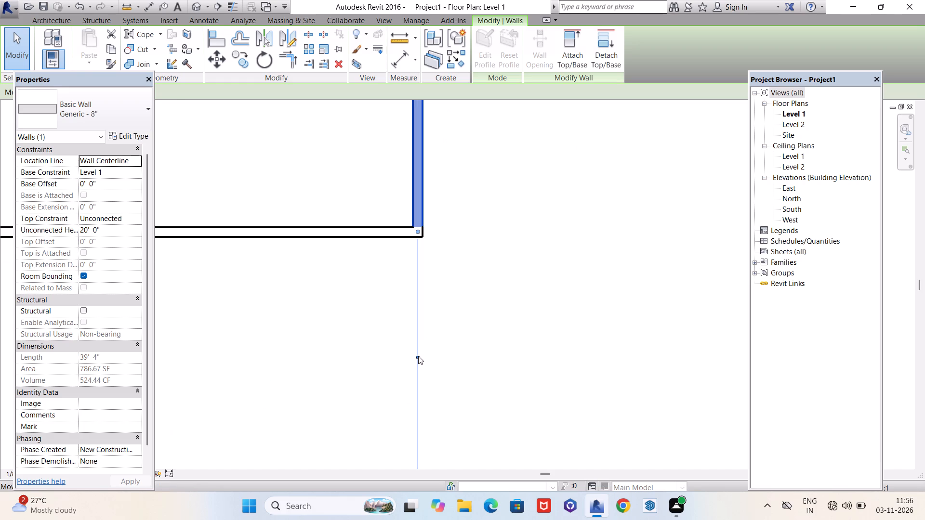
left_click(418, 356)
left_click(413, 356)
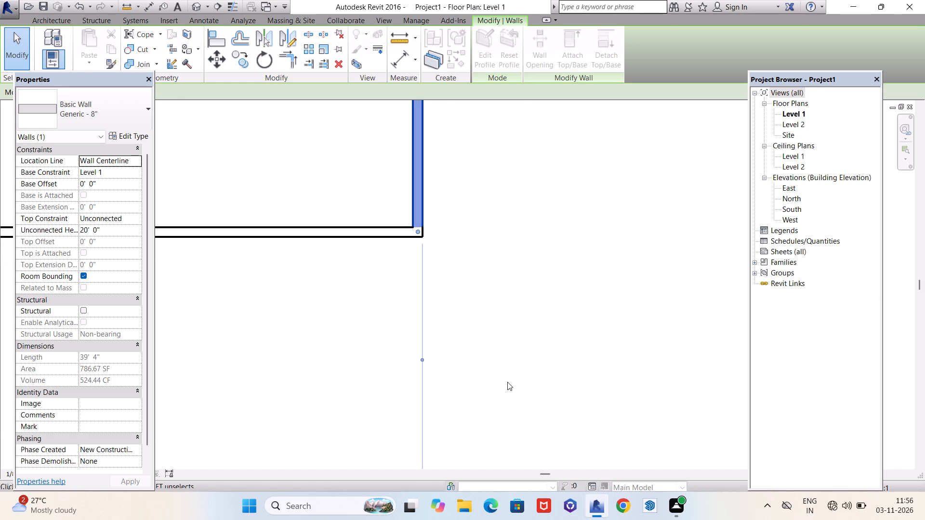
scroll(597, 404, "down", 9)
scroll(349, 389, "up", 4)
scroll(349, 389, "down", 1)
scroll(349, 389, "up", 1)
scroll(373, 389, "down", 1)
scroll(376, 389, "up", 6)
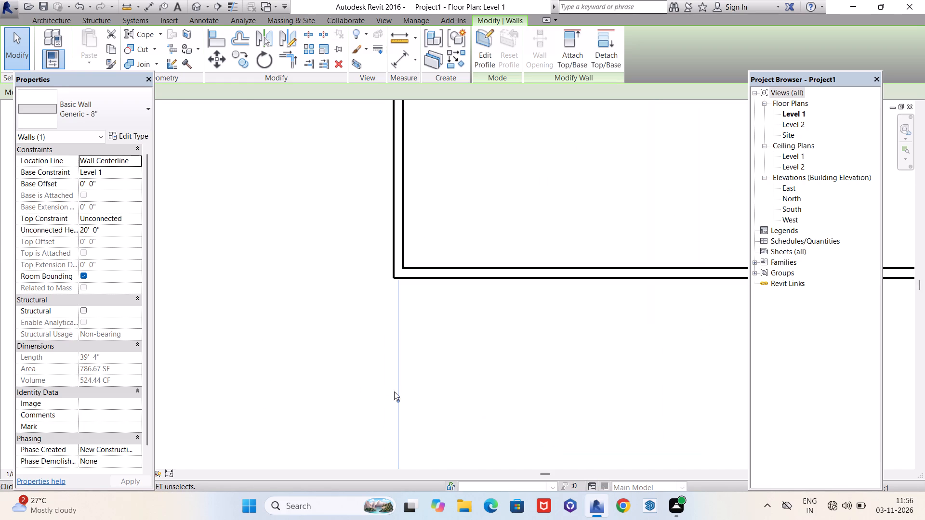
left_click(398, 400)
left_click(404, 402)
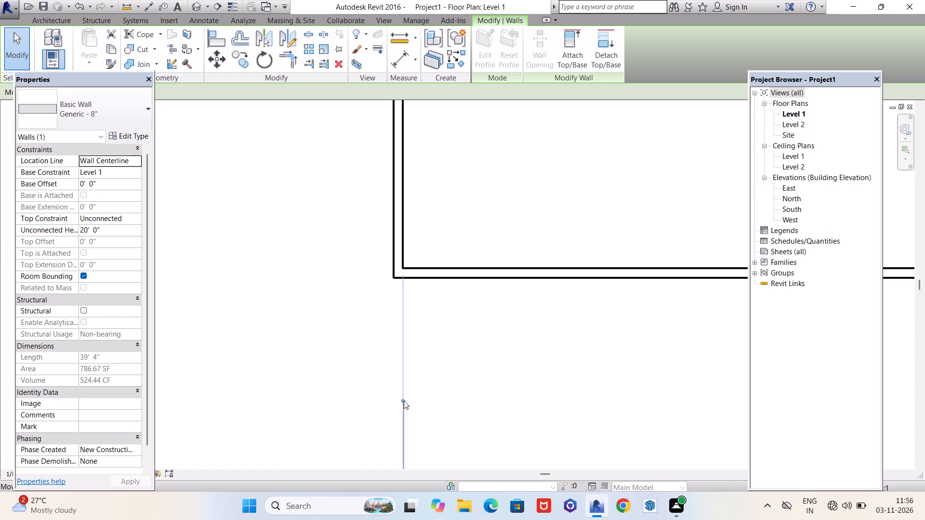
Set the outer-face distance between the east and west walls to 45' and deselect the wall.
scroll(316, 371, "down", 4)
scroll(315, 369, "up", 1)
scroll(315, 369, "down", 2)
left_click(504, 440)
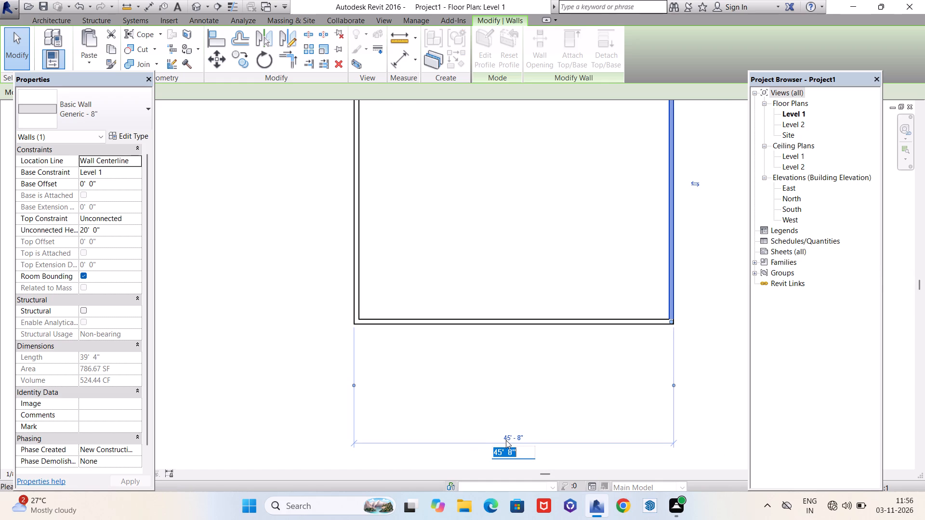
type("45'")
key("Return")
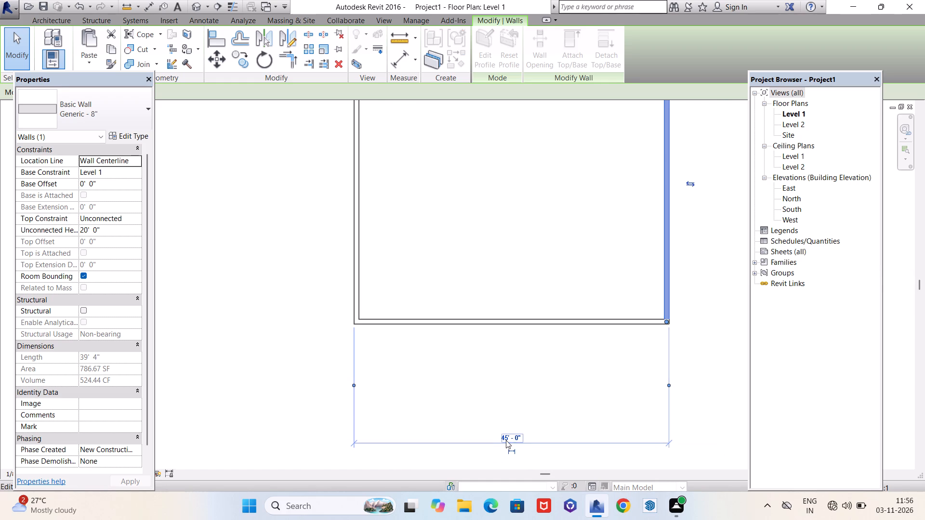
scroll(508, 430, "down", 3)
left_click(318, 329)
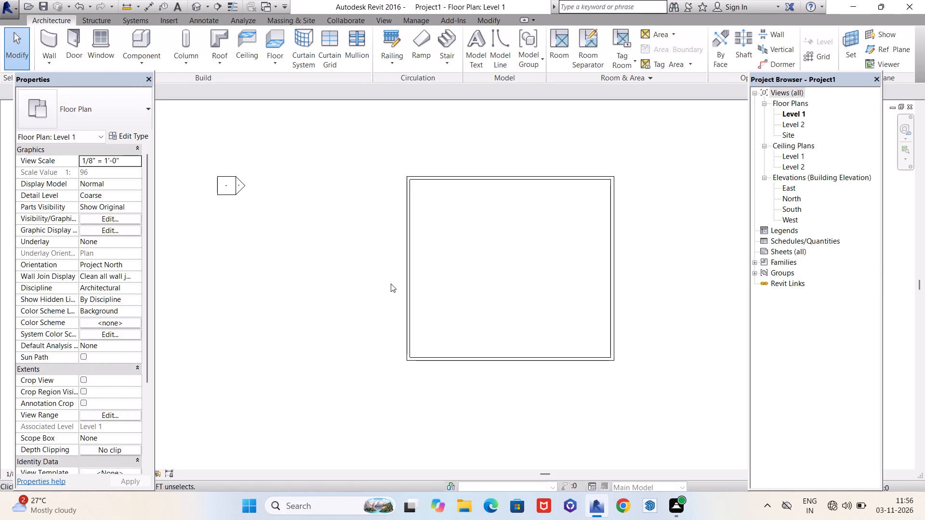
Select all four exterior walls and duplicate their wall type under the name Generic - 9" 2.
left_click(407, 250)
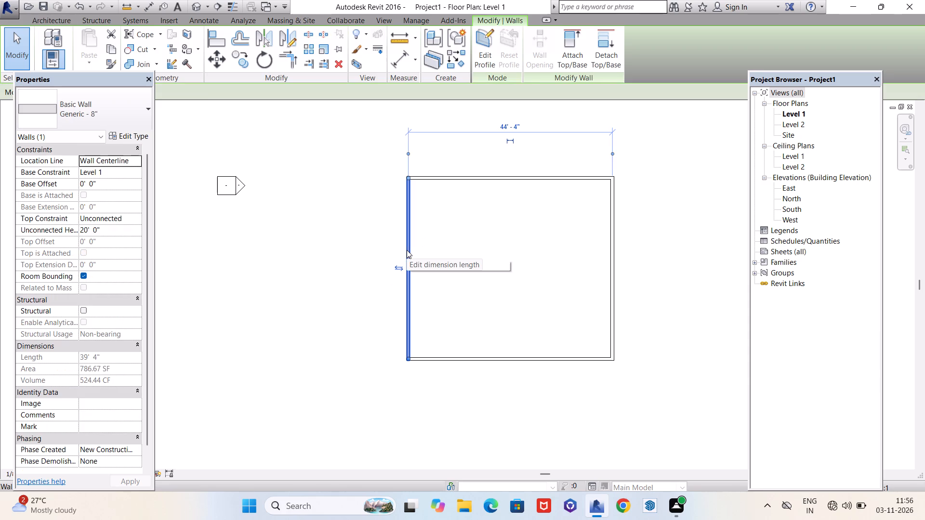
key("Escape")
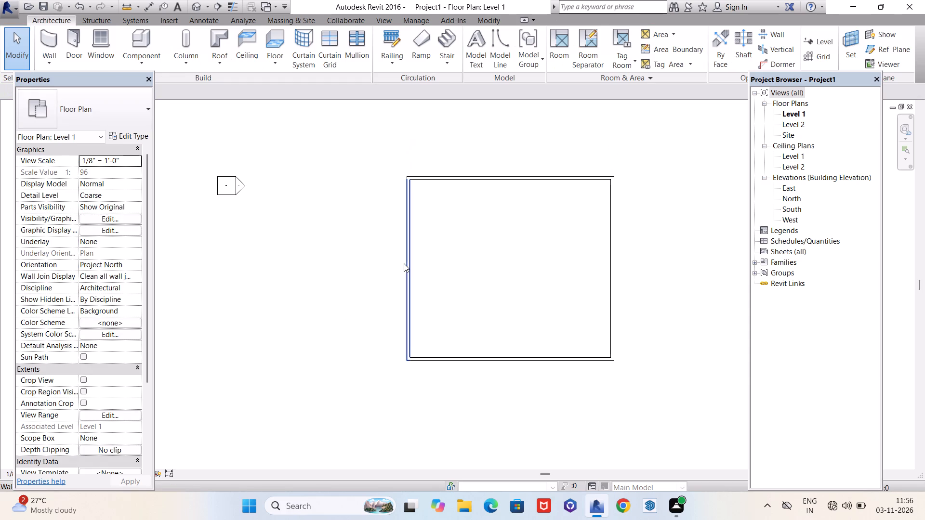
left_click_drag(377, 150, 640, 405)
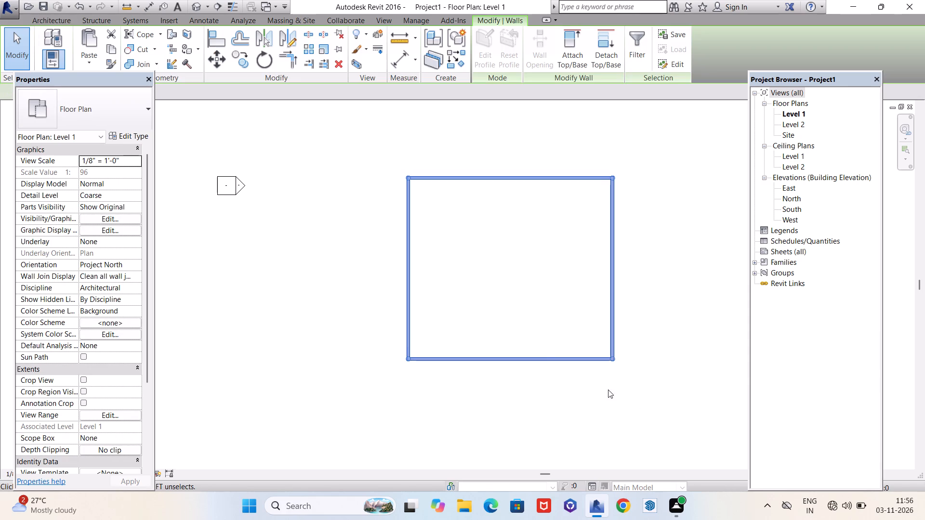
left_click(136, 118)
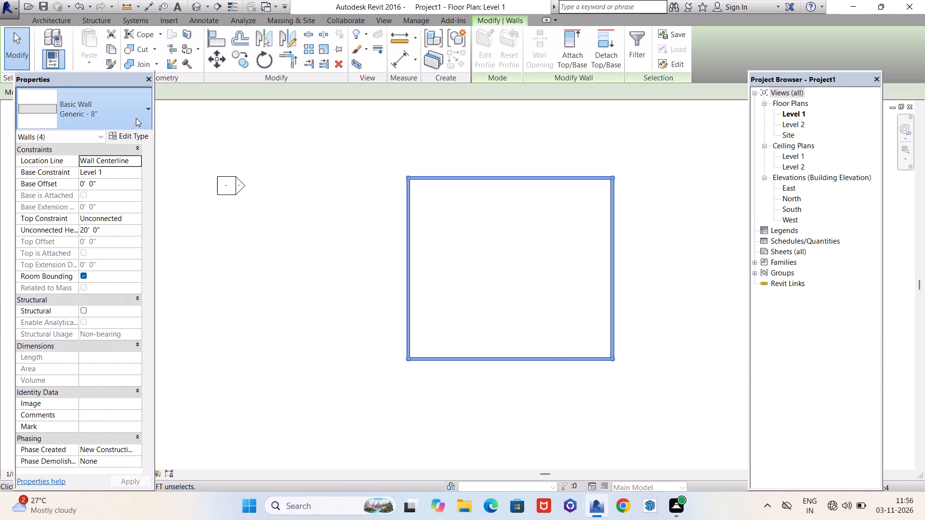
left_click(136, 118)
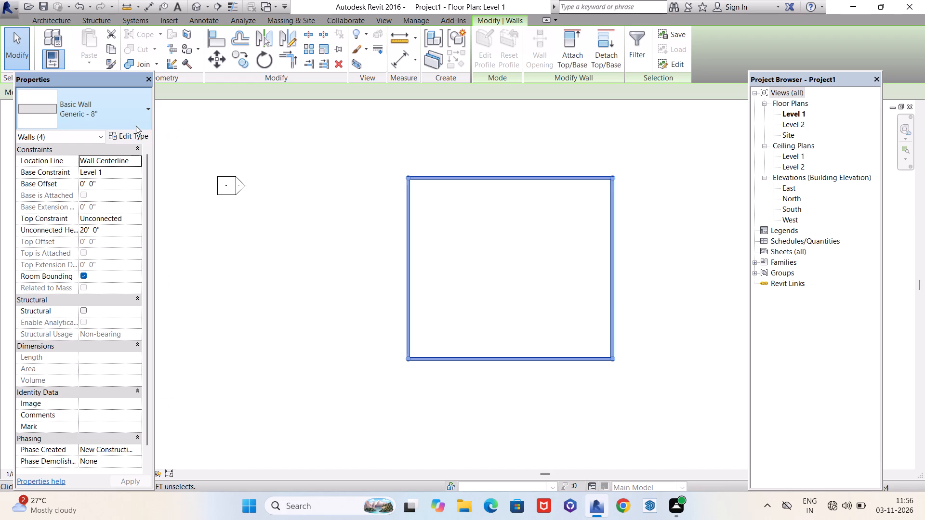
left_click(138, 134)
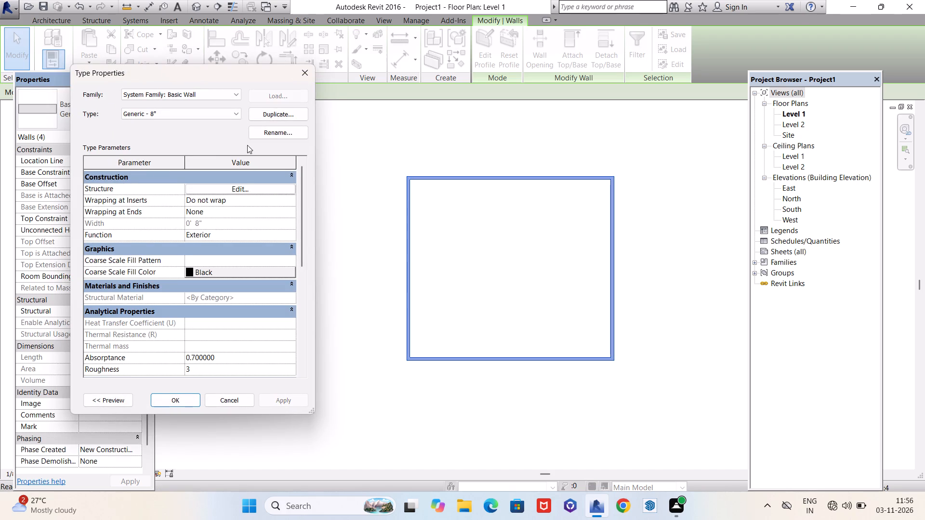
left_click(265, 118)
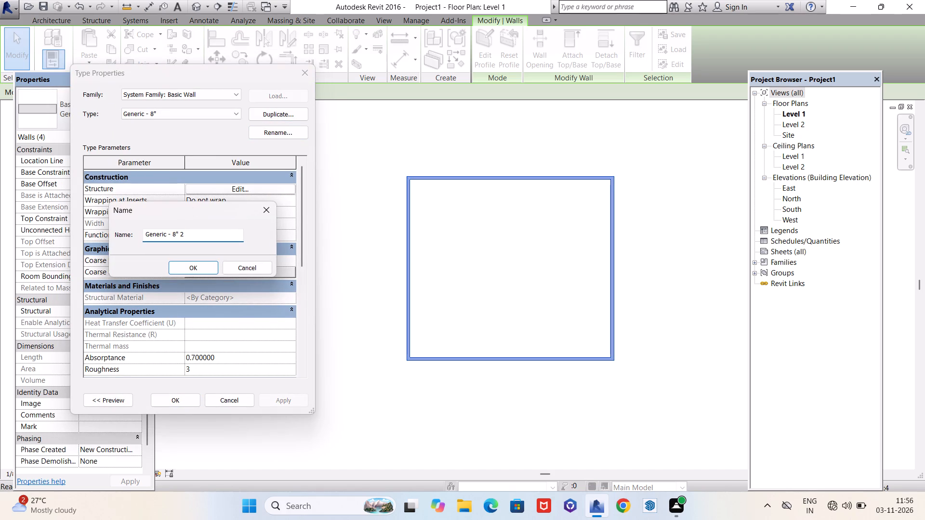
left_click(184, 234)
left_click(175, 233)
key("BackSpace")
key("9")
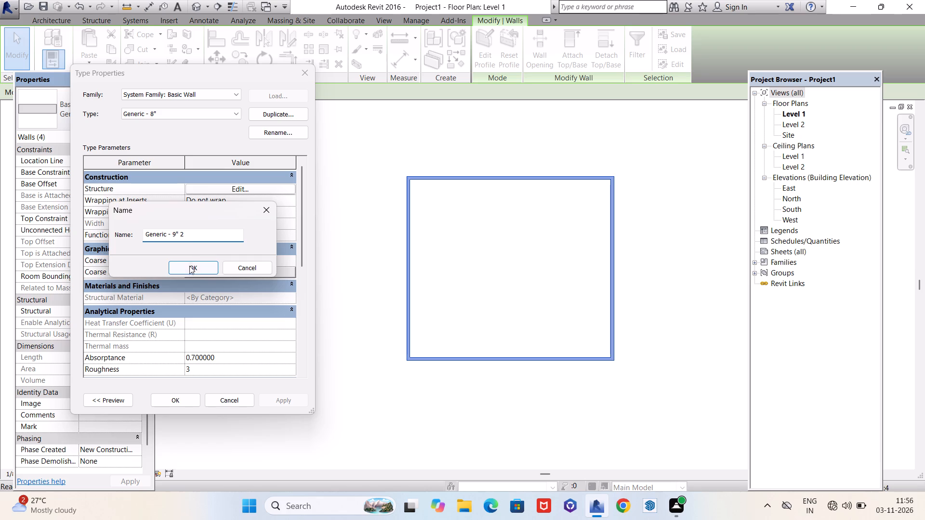
left_click(189, 267)
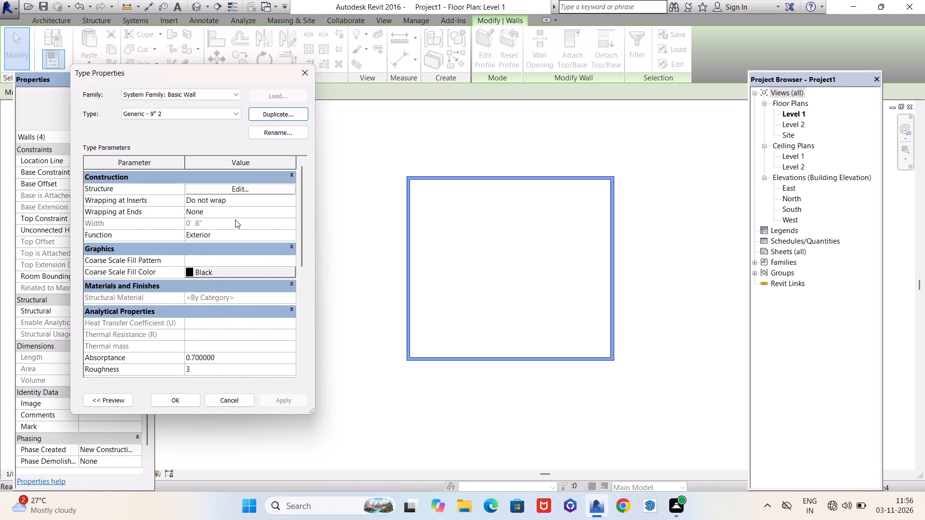
Set the new wall type's structure layer thickness to 9", apply the type to the selected walls and deselect them.
left_click(248, 190)
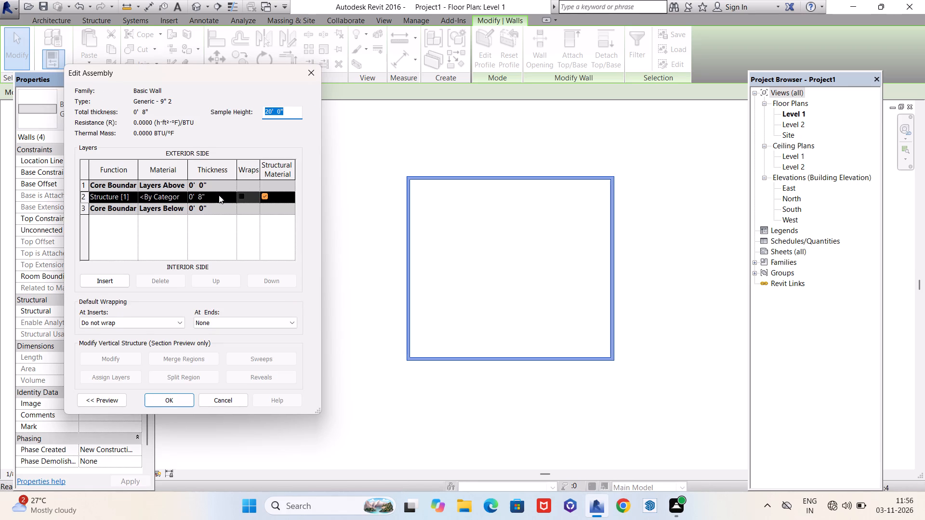
left_click(210, 196)
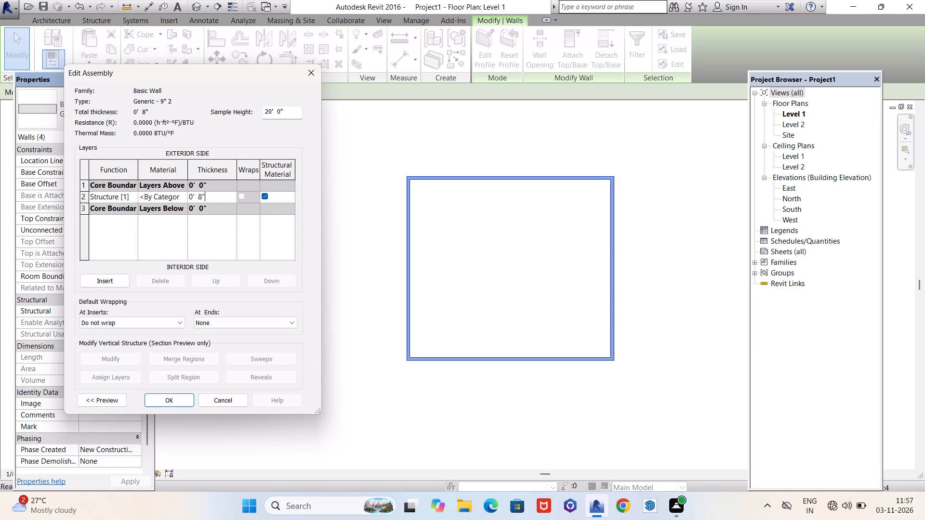
left_click(200, 195)
key("BackSpace")
key("9")
key("Return")
left_click(185, 398)
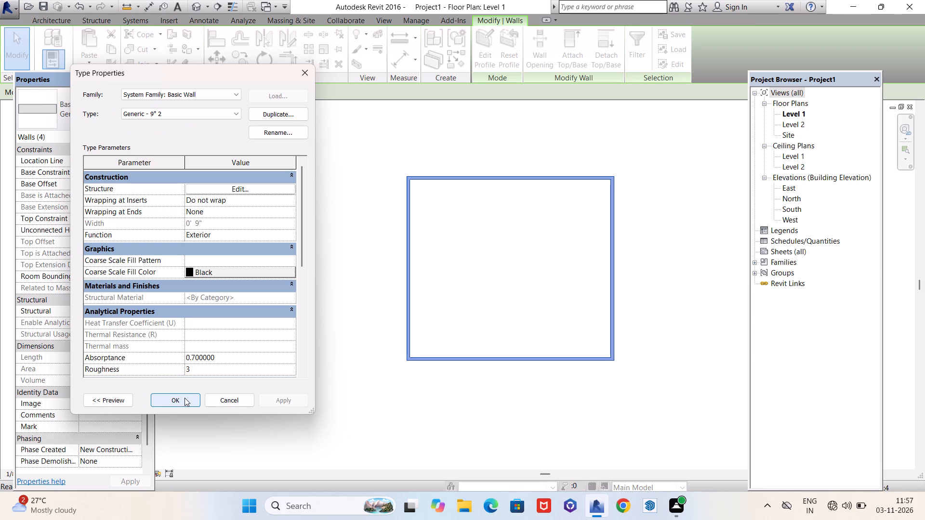
left_click(185, 398)
left_click(244, 380)
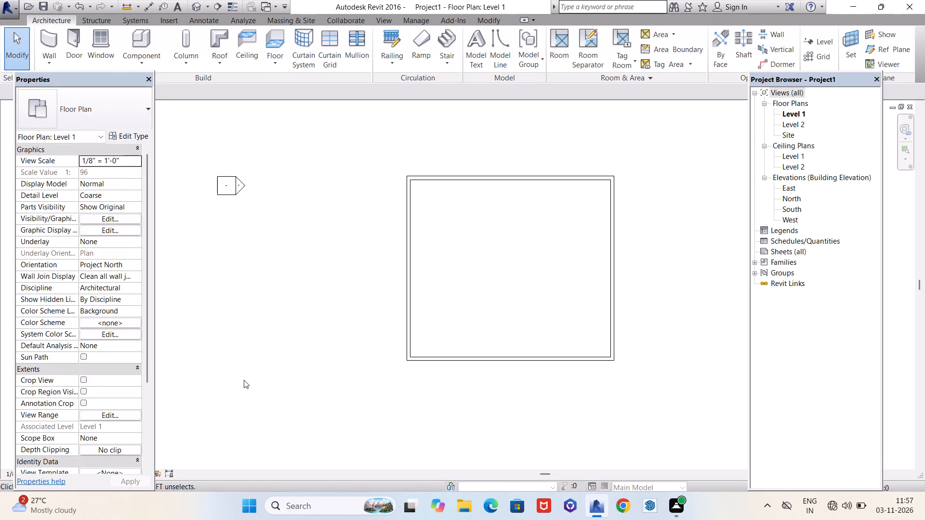
Measure the west wall's thickness from the inner northwest corner.
scroll(561, 162, "up", 4)
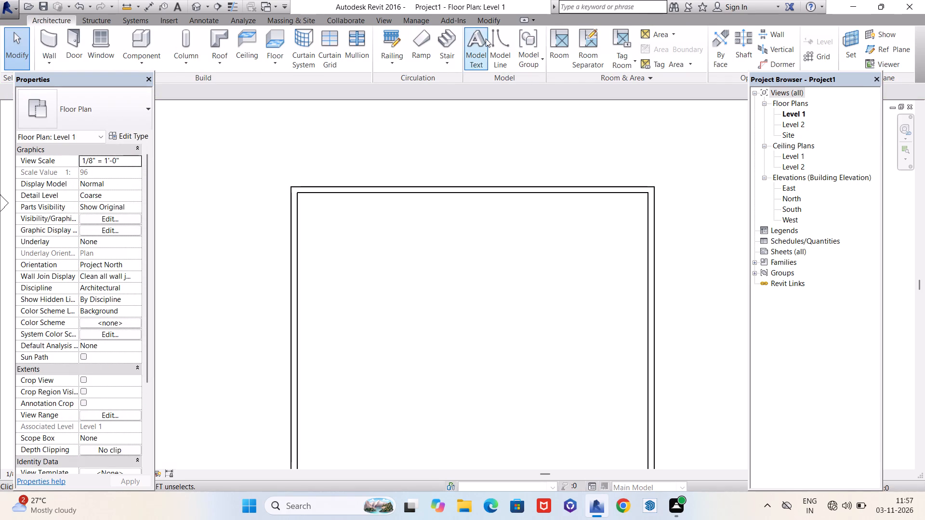
left_click(490, 19)
left_click(406, 41)
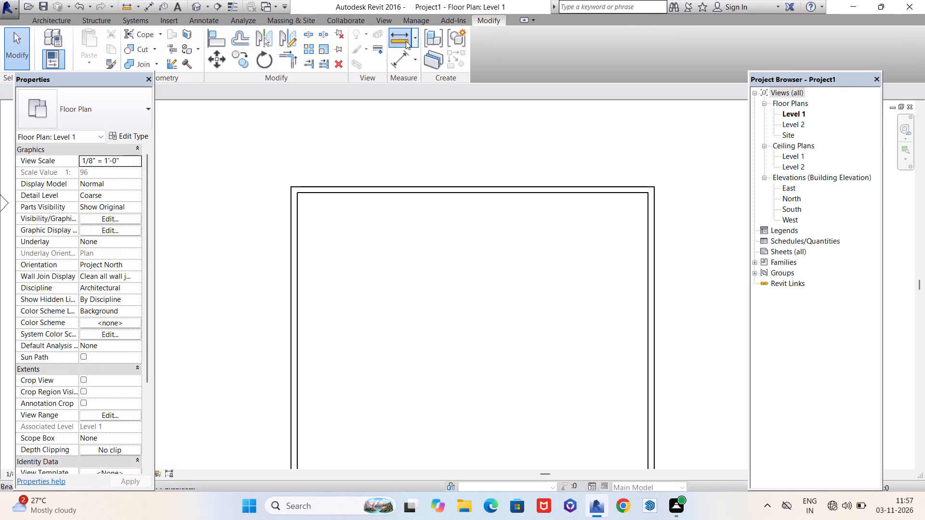
scroll(285, 198, "up", 11)
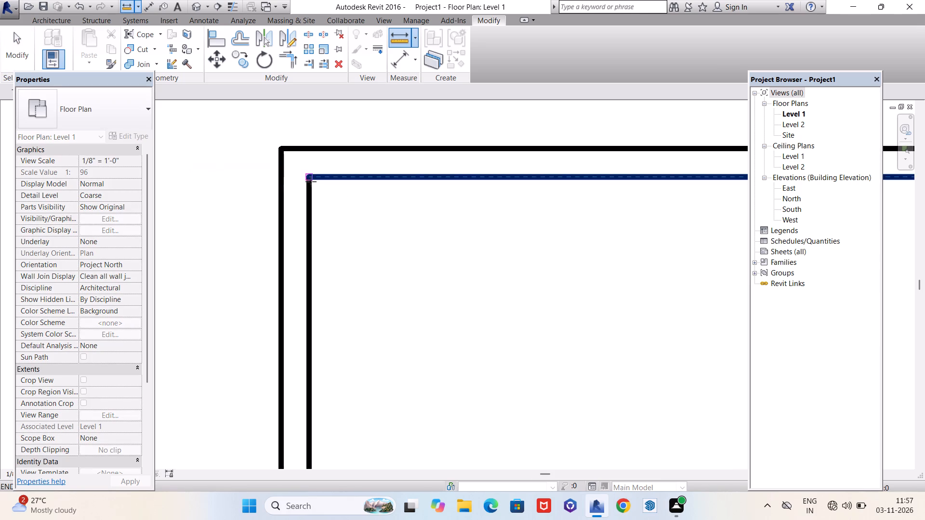
left_click(308, 179)
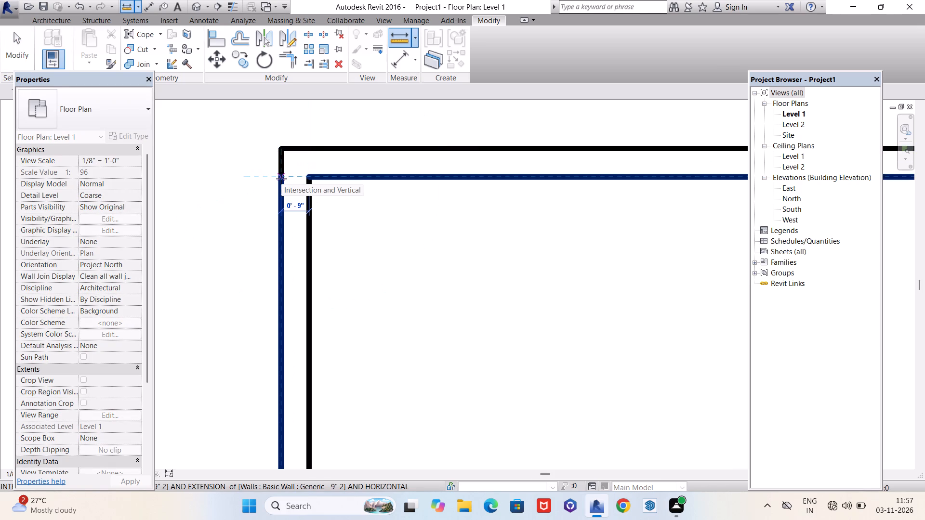
key("Escape")
Measure the east wall's thickness from the inner northeast corner.
scroll(188, 185, "down", 12)
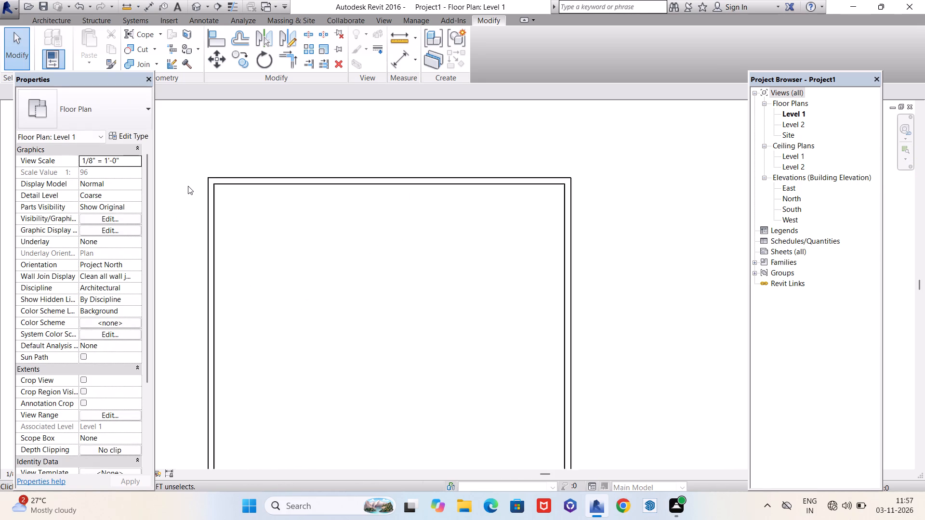
left_click(400, 40)
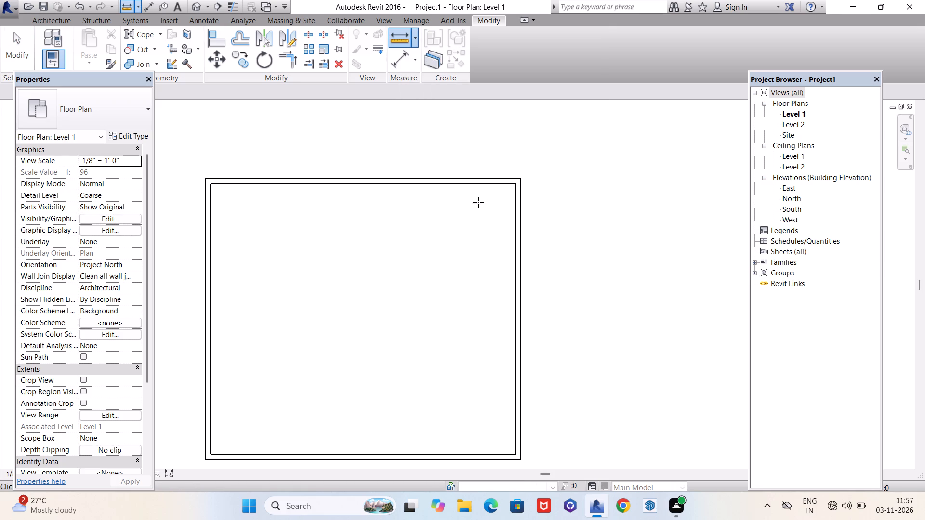
scroll(514, 189, "up", 11)
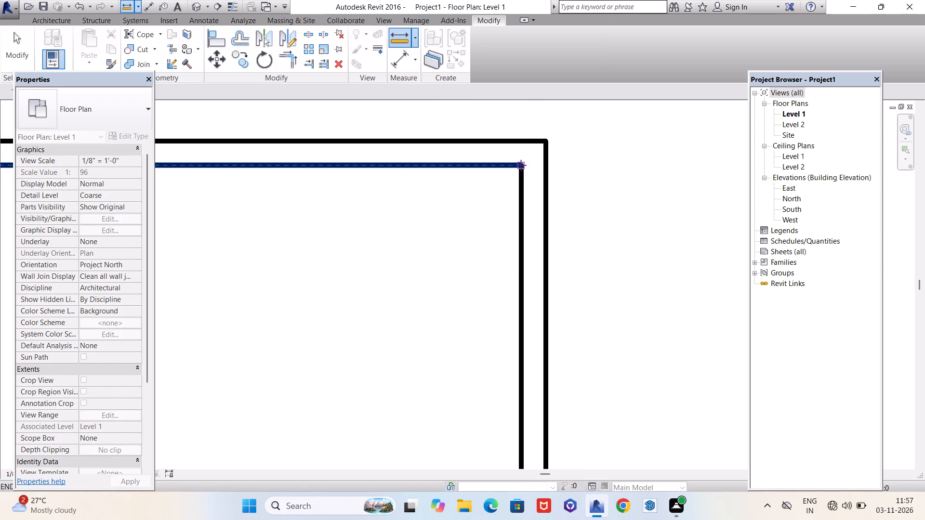
left_click(521, 165)
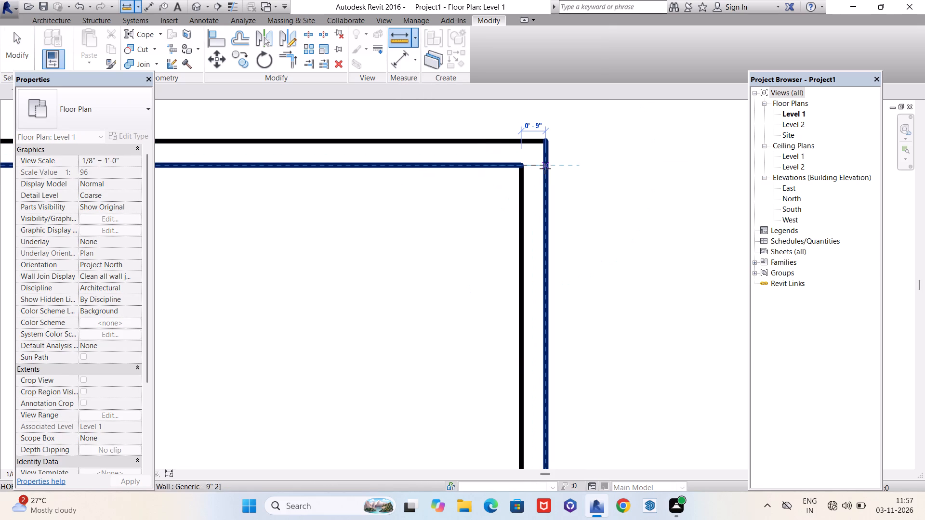
key("Escape")
Start the Wall tool for Generic - 8" walls with the location line at Finish Face: Interior.
scroll(604, 180, "down", 6)
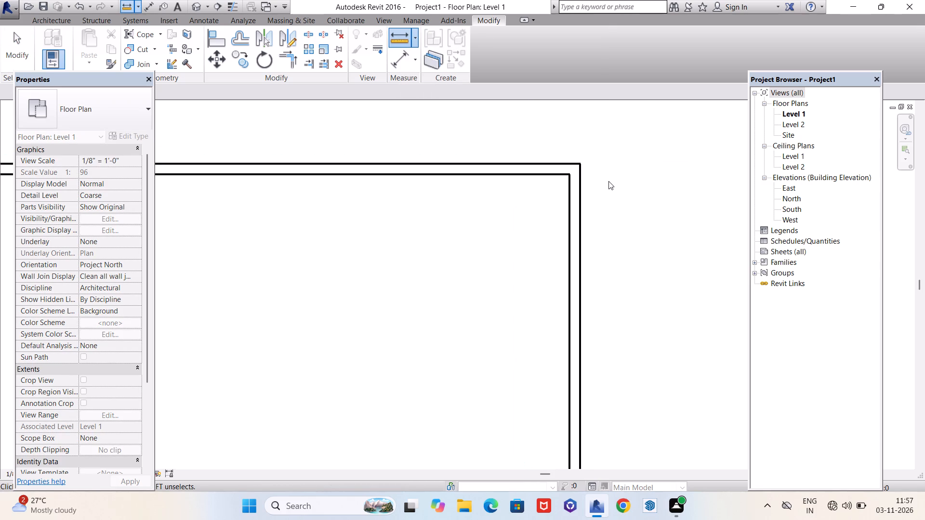
scroll(608, 181, "down", 10)
scroll(528, 208, "up", 5)
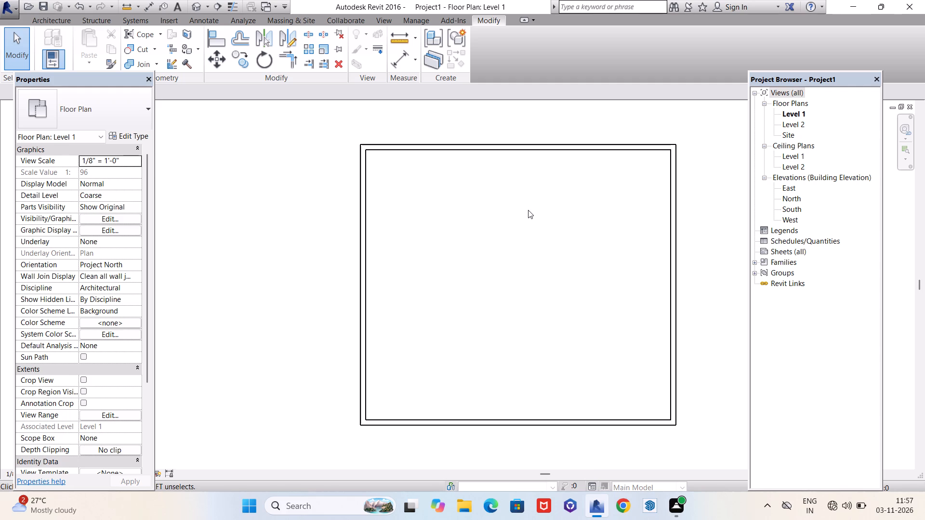
scroll(510, 218, "down", 4)
scroll(575, 210, "up", 4)
middle_click_drag(485, 195, 461, 196)
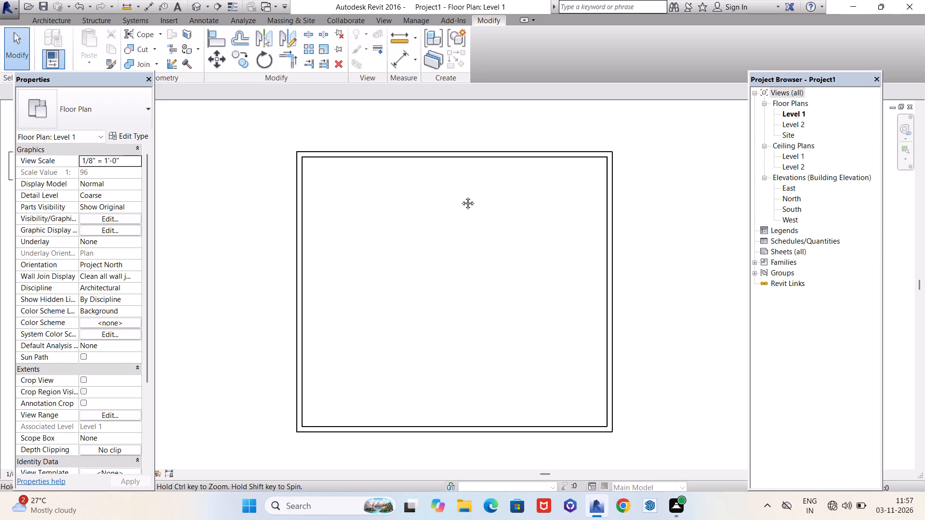
middle_click_drag(461, 196, 449, 197)
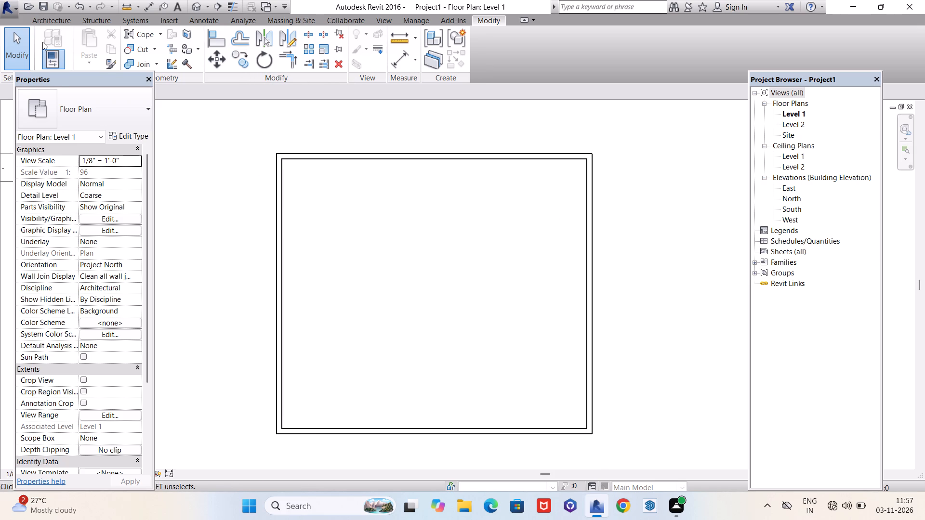
left_click(54, 17)
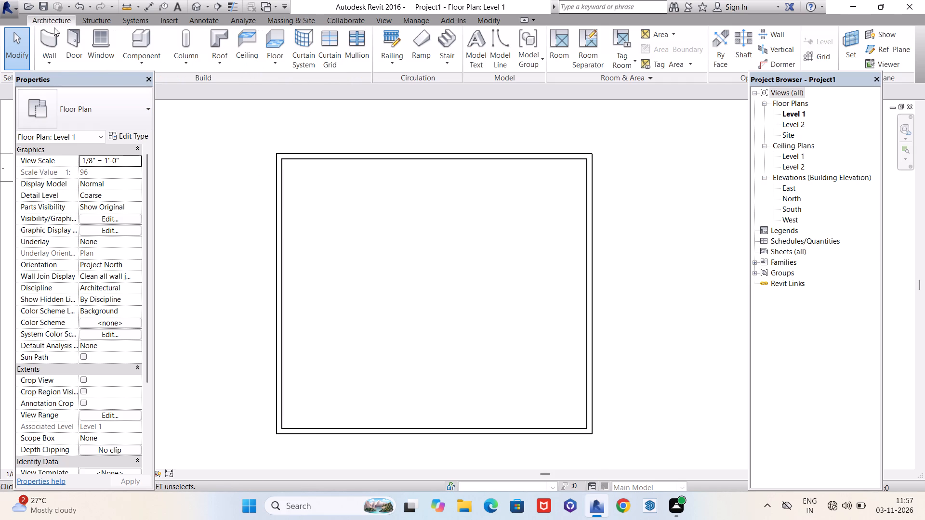
left_click(53, 41)
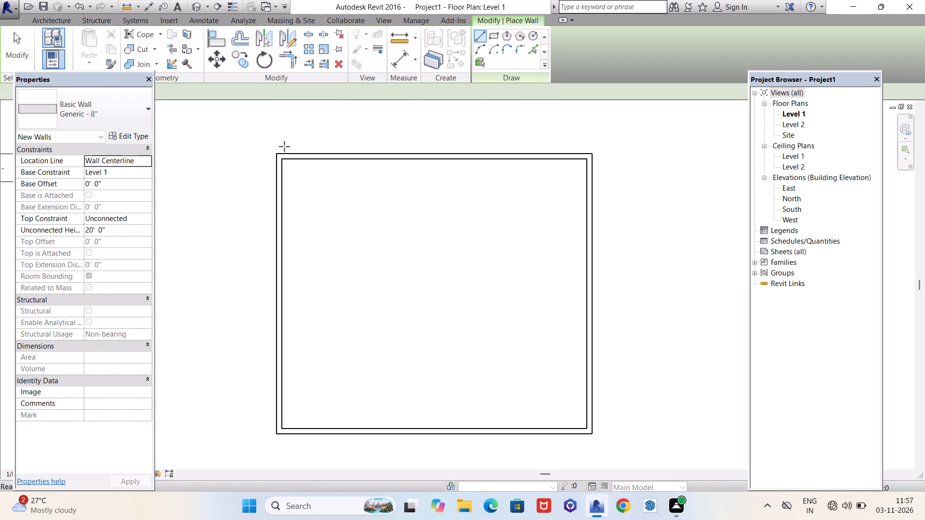
left_click_drag(438, 92, 410, 92)
left_click(318, 94)
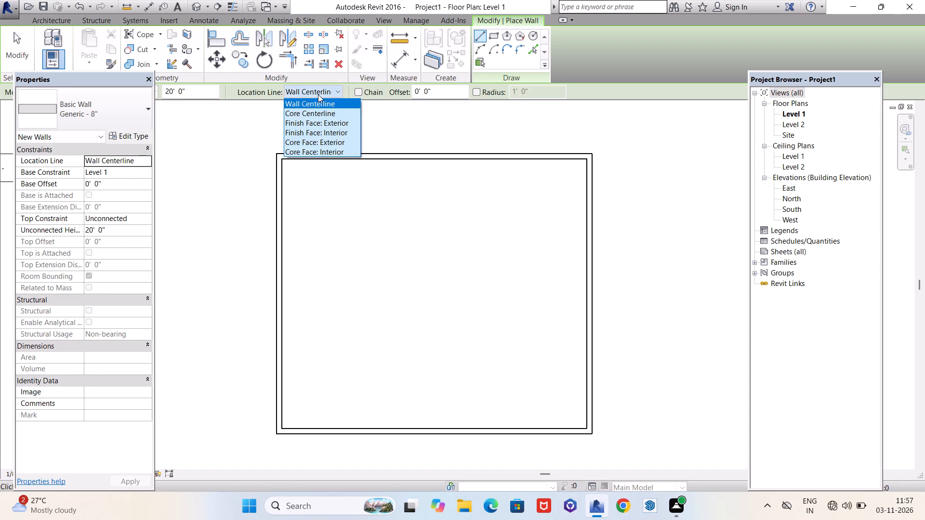
left_click(313, 132)
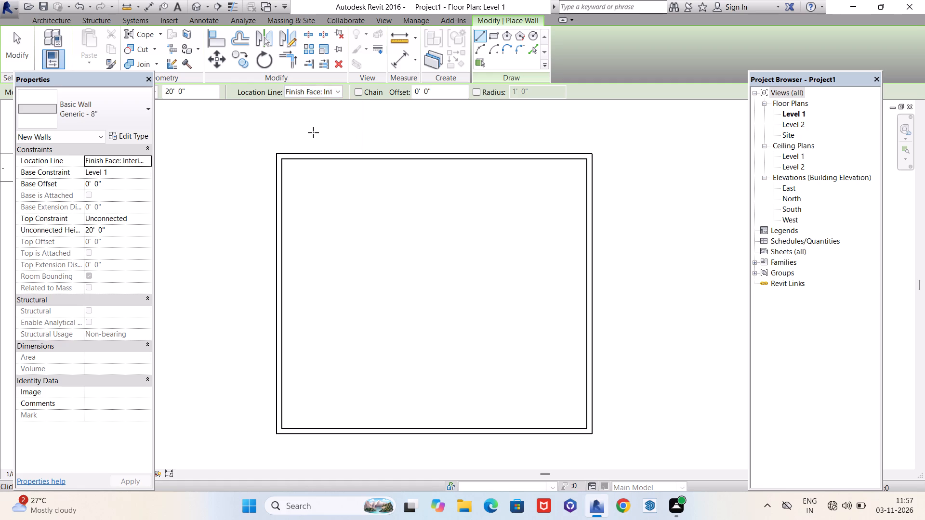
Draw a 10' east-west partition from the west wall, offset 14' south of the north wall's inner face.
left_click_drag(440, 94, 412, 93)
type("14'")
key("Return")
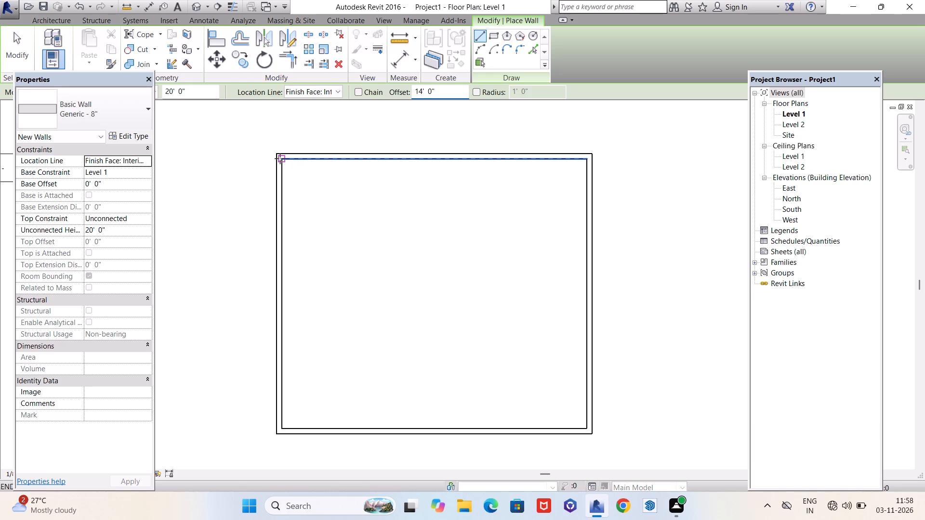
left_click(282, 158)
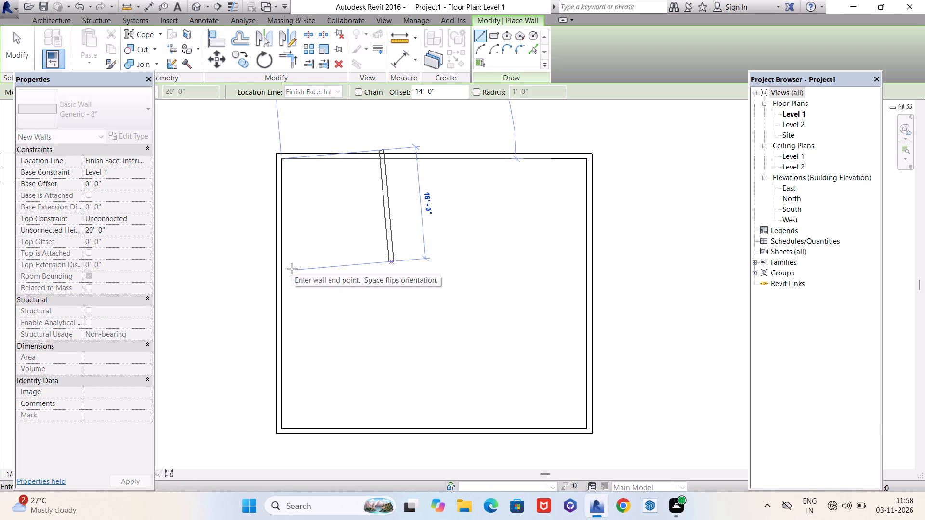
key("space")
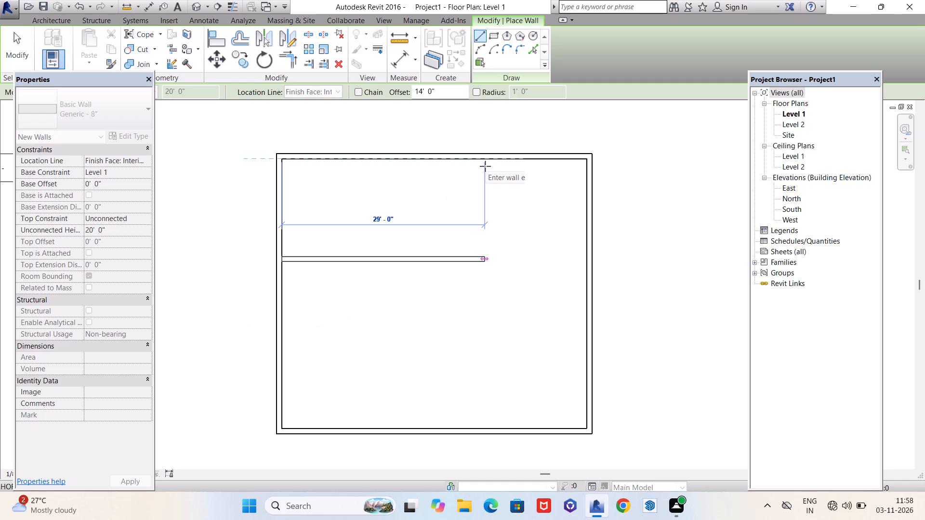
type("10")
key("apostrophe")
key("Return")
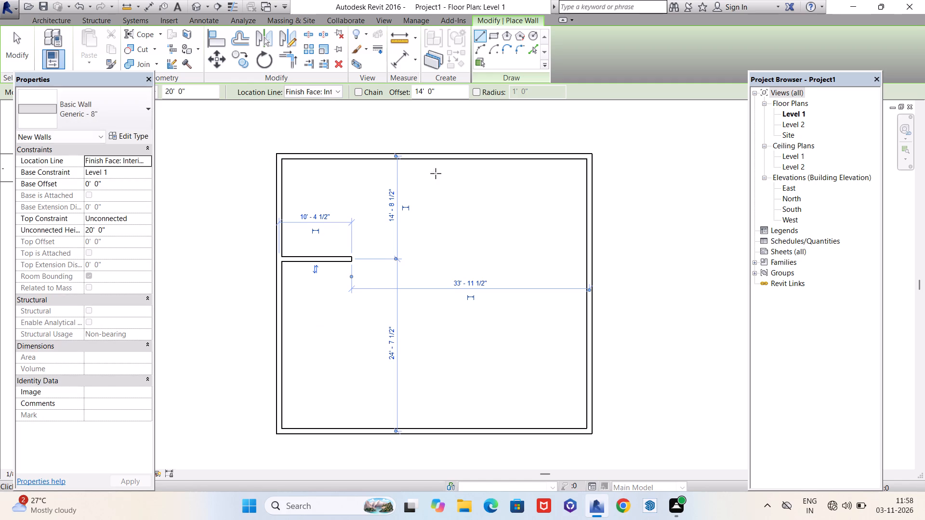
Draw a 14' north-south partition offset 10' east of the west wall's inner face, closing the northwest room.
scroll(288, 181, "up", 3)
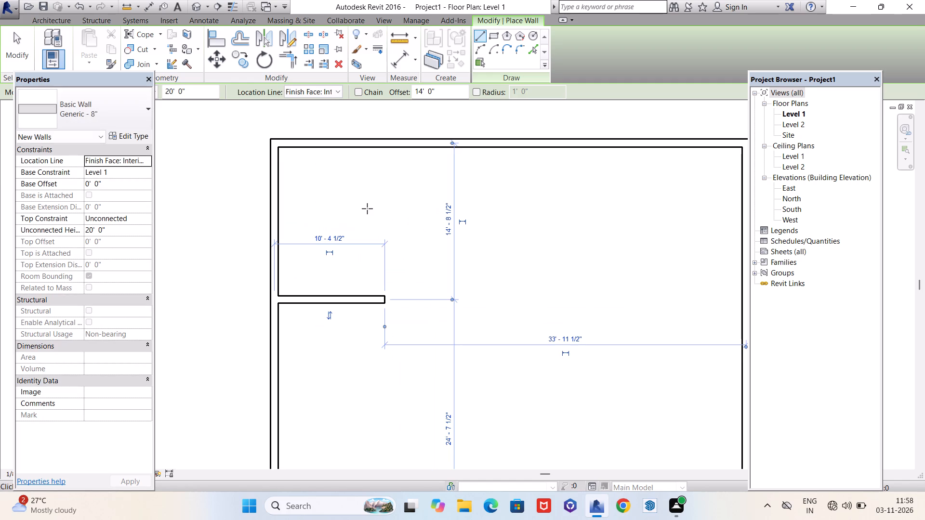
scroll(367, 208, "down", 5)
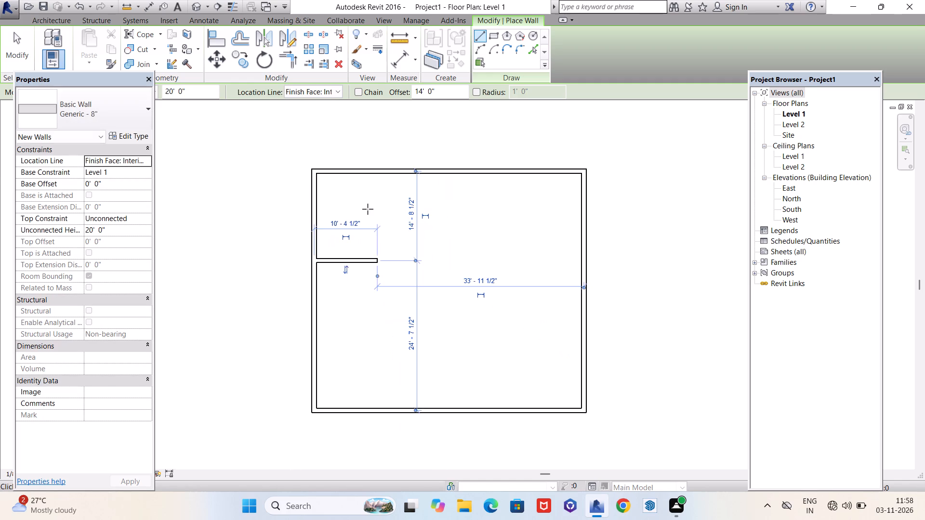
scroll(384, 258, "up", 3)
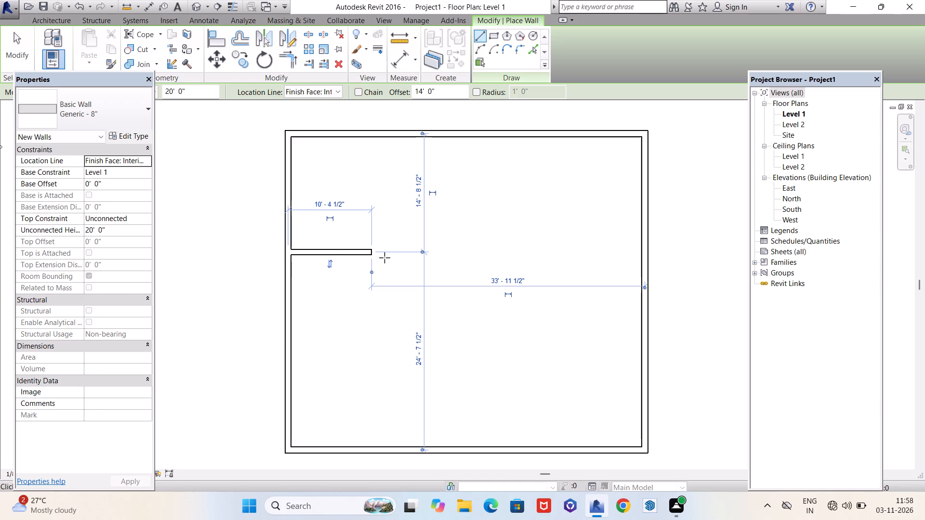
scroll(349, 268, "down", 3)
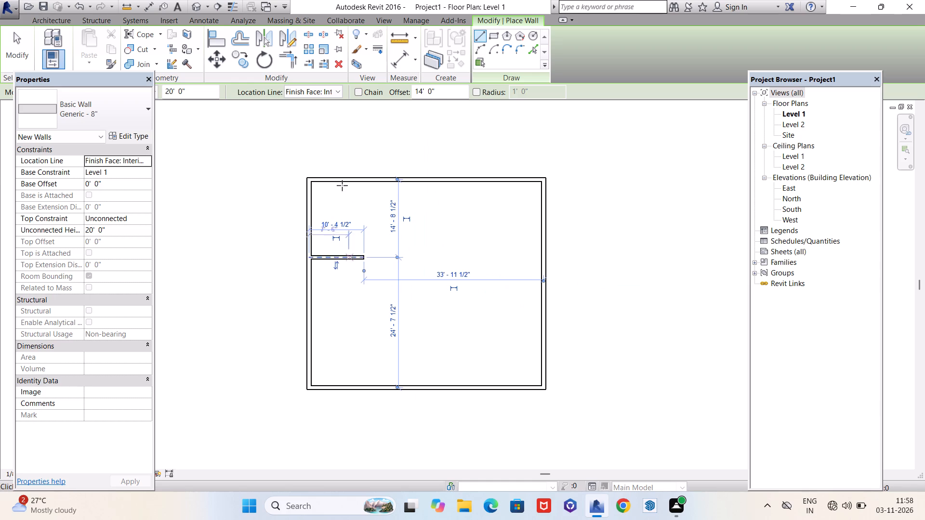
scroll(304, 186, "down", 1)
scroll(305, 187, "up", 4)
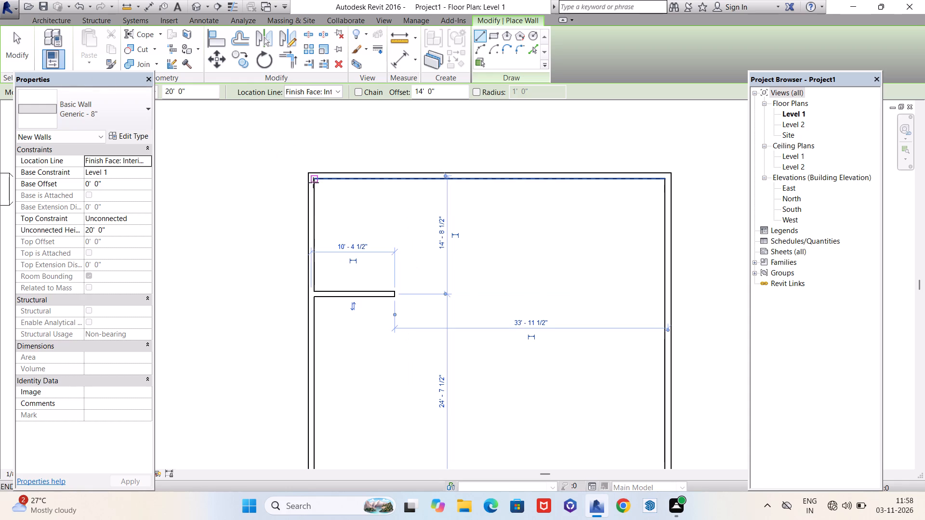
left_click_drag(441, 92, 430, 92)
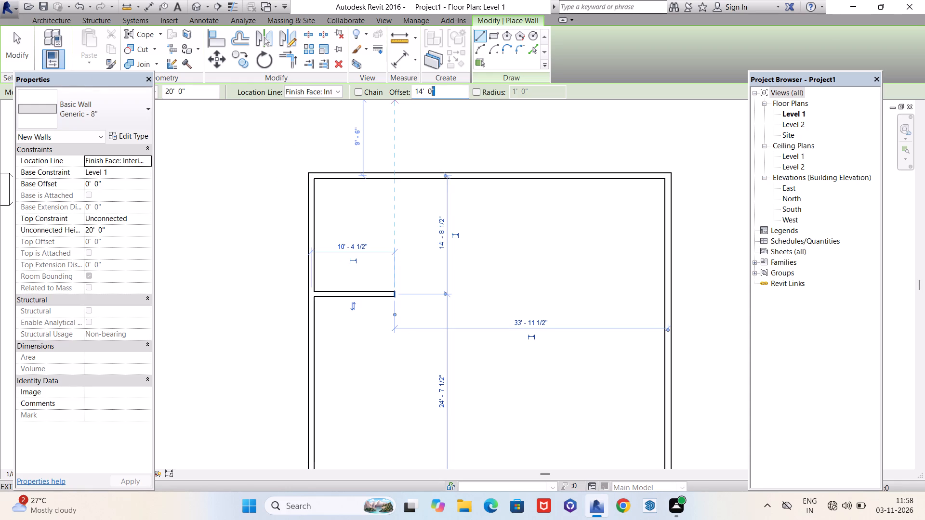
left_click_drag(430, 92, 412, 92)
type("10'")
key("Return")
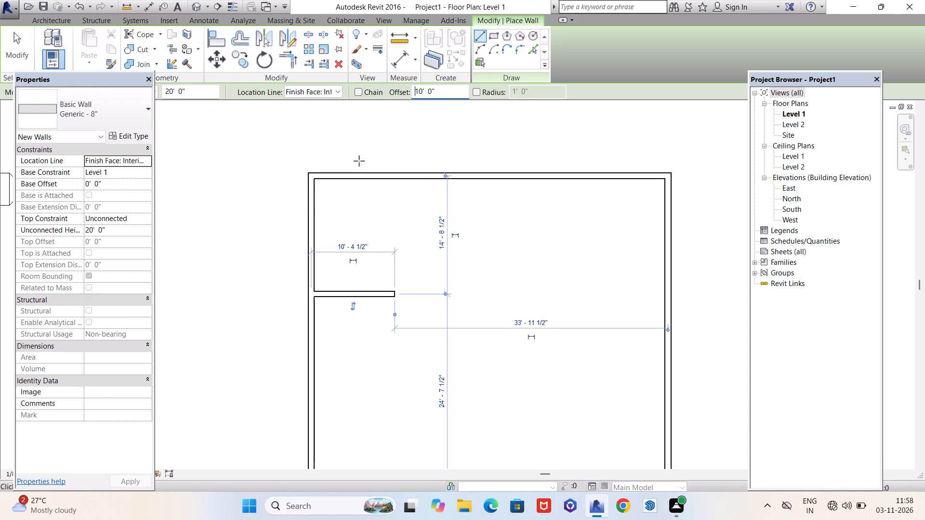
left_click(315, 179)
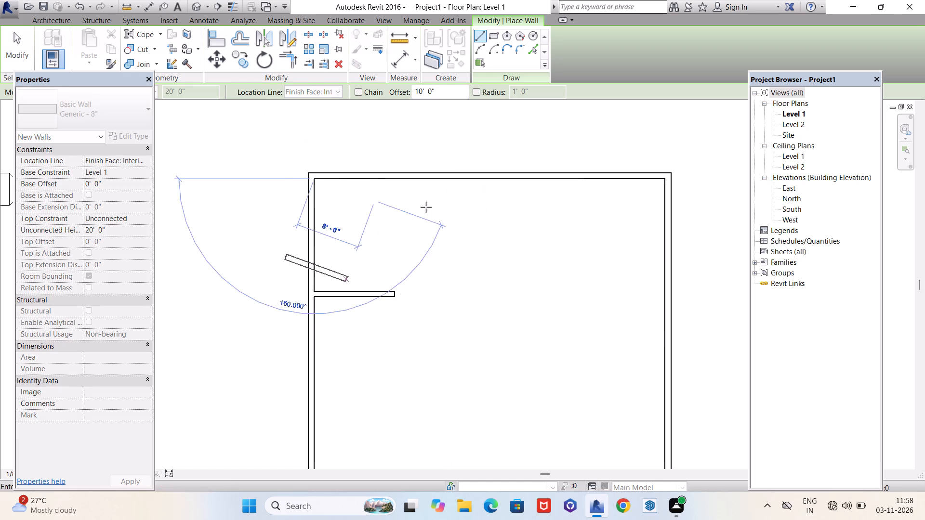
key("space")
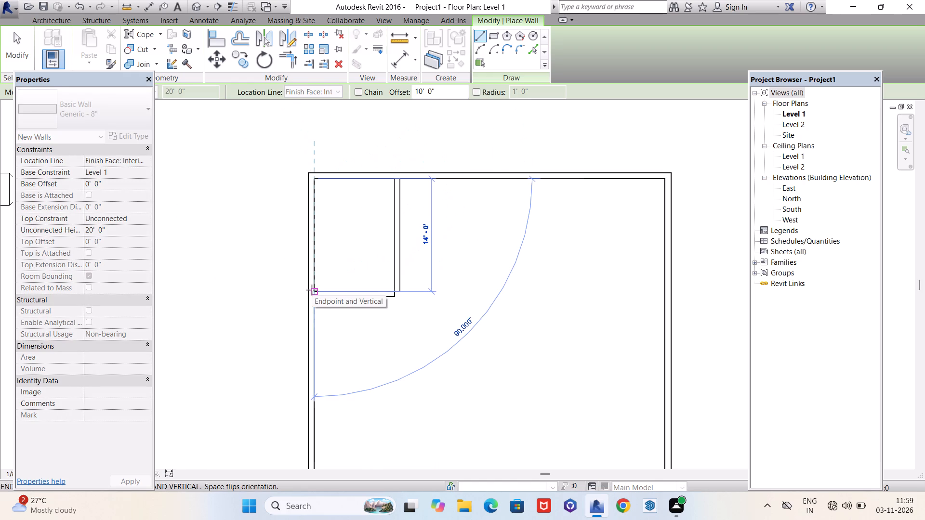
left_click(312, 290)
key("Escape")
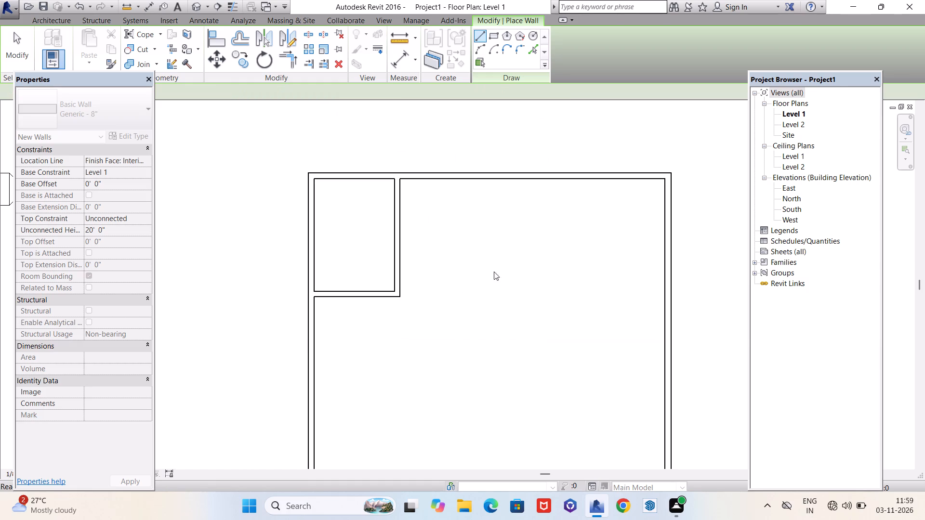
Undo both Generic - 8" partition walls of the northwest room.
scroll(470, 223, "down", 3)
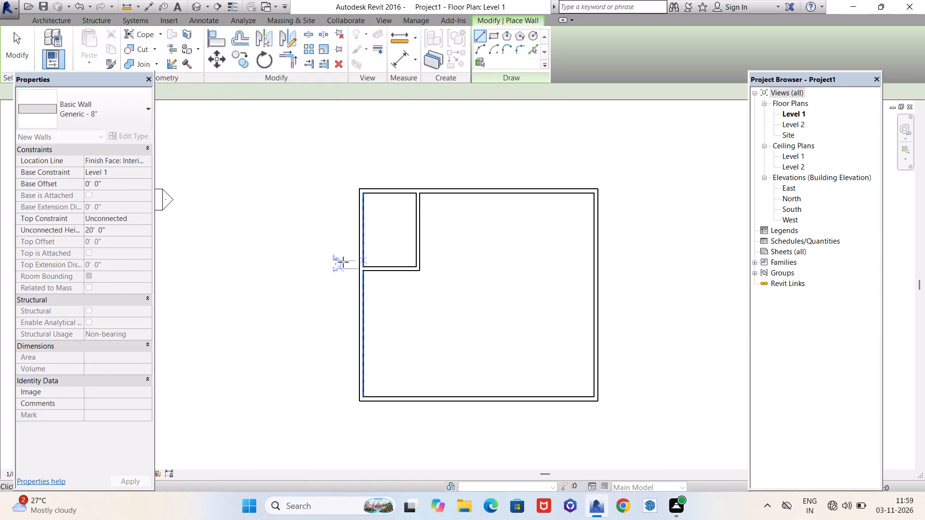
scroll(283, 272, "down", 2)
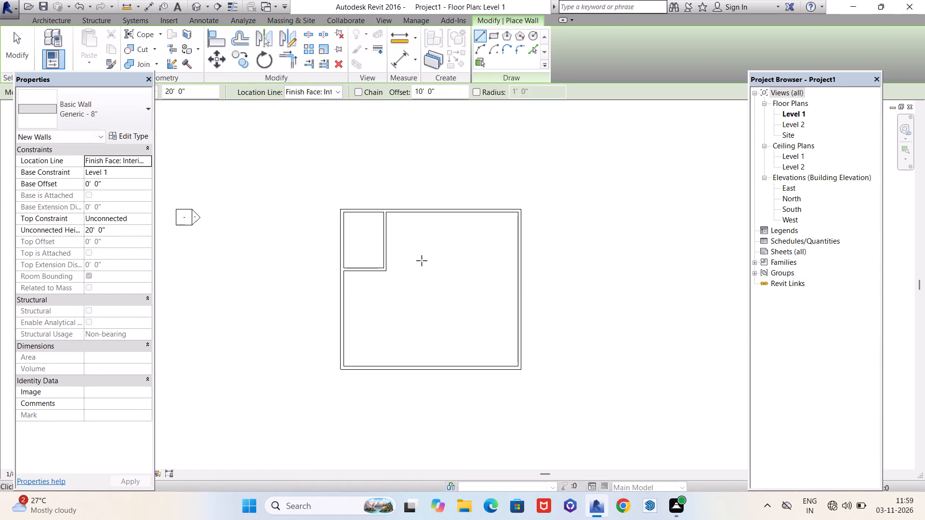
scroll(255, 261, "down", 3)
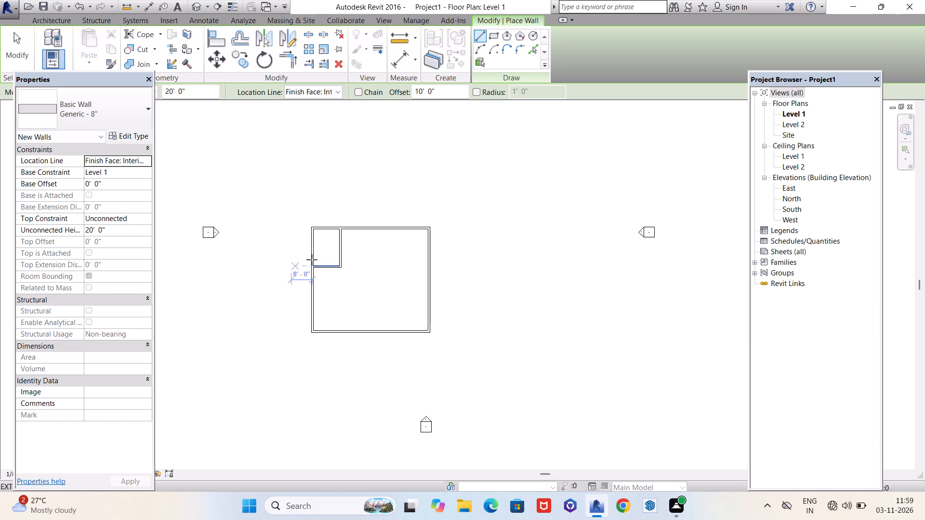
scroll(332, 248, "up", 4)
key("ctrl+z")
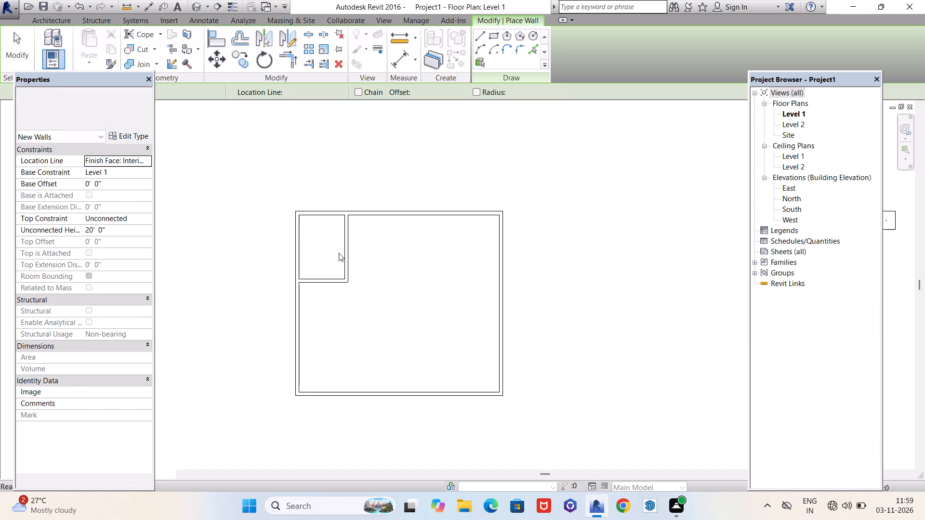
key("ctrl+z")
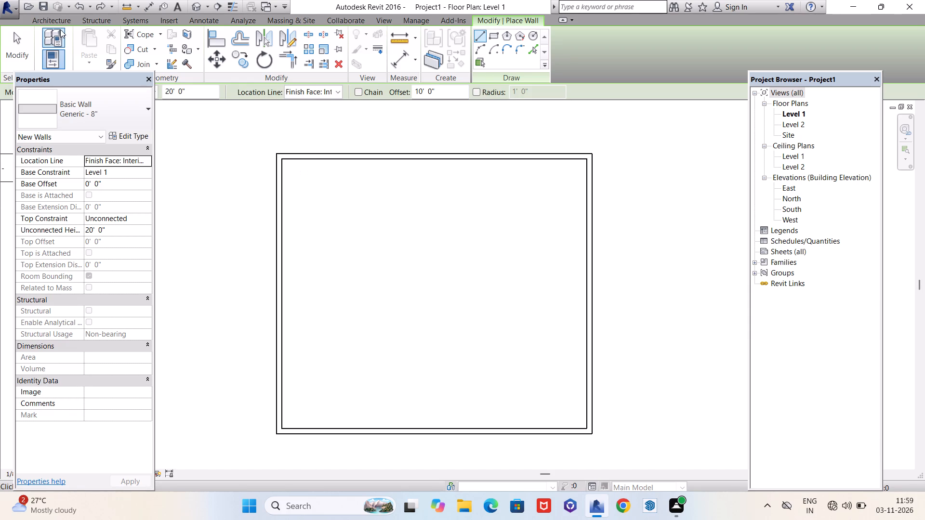
Draw a 14' east-west Generic - 6" partition from the west wall, offset 10' south of the north wall's inner face.
left_click(64, 16)
left_click(55, 42)
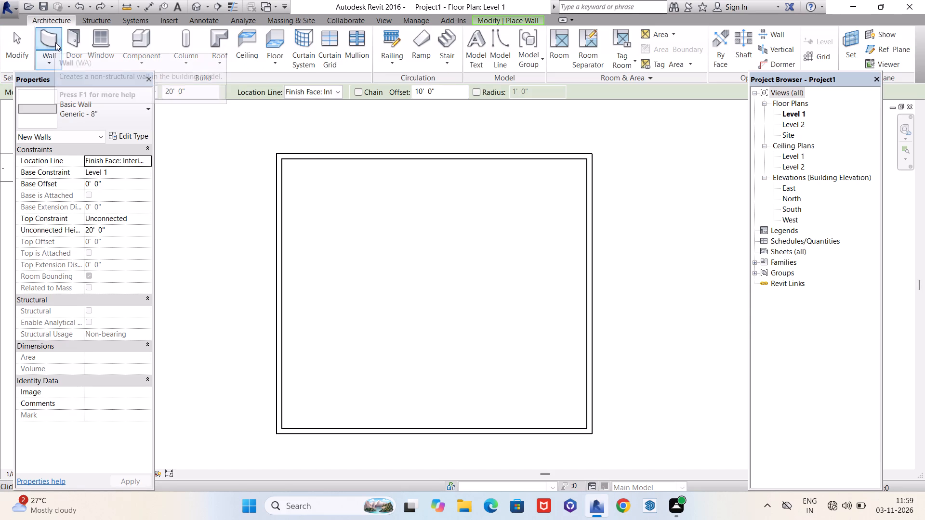
left_click(118, 112)
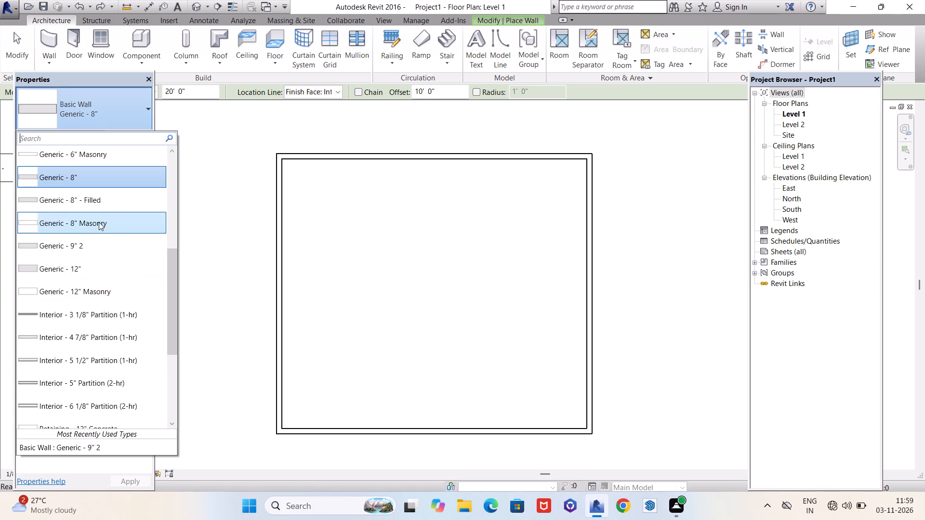
scroll(99, 222, "up", 2)
left_click(96, 193)
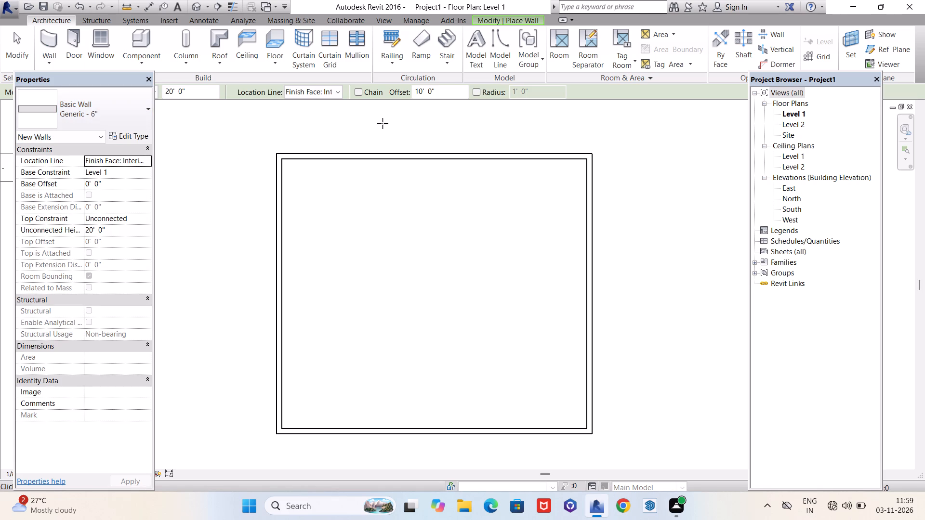
left_click_drag(444, 92, 410, 91)
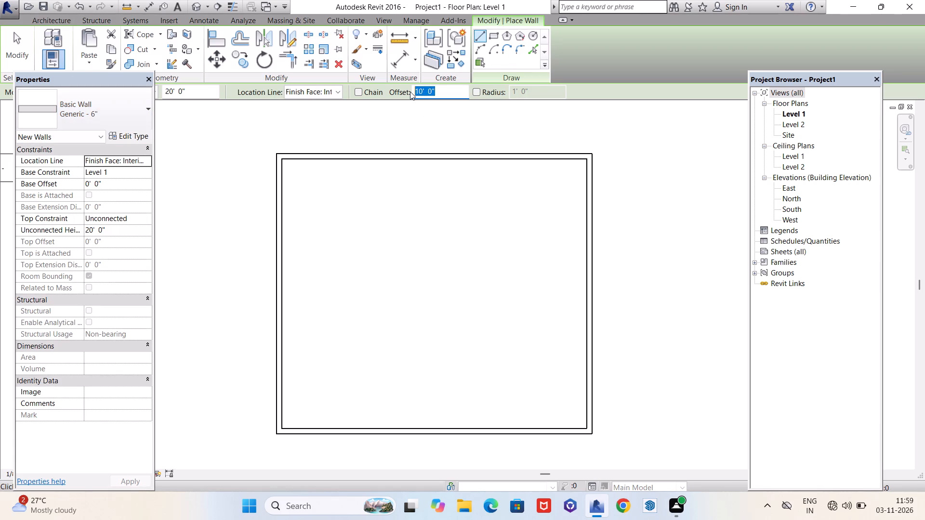
type("10'")
key("Return")
left_click(282, 159)
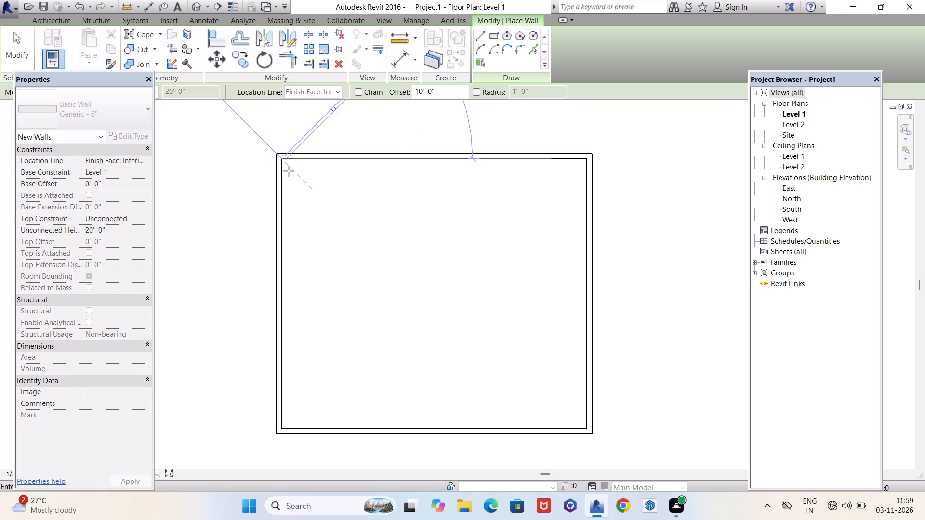
key("space")
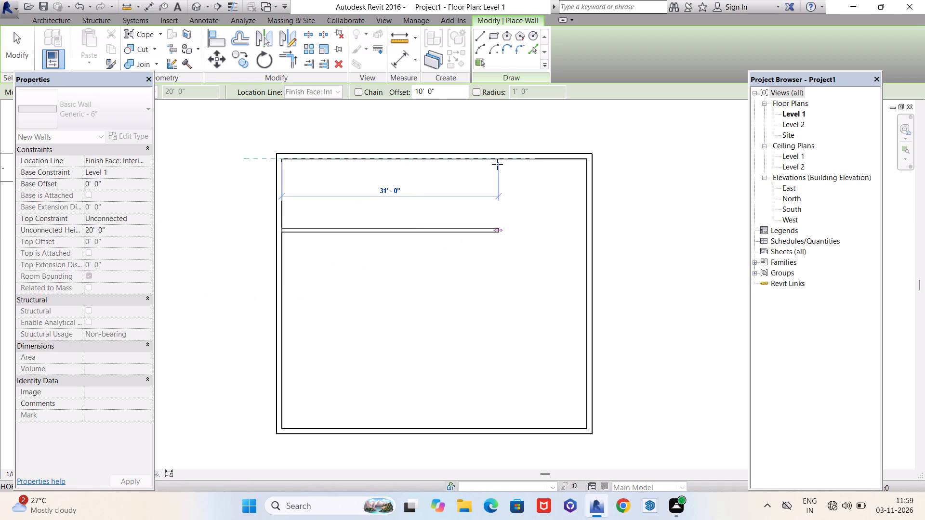
type("14'")
key("Return")
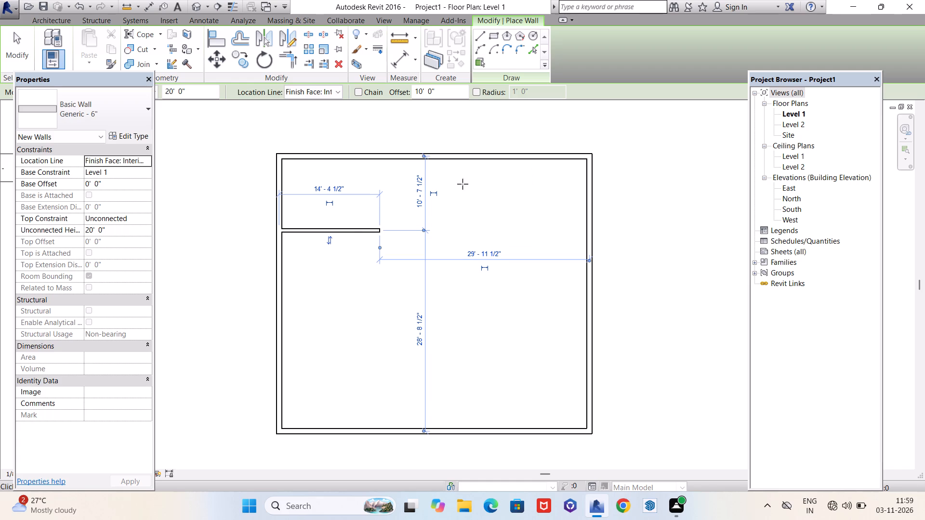
key("Escape")
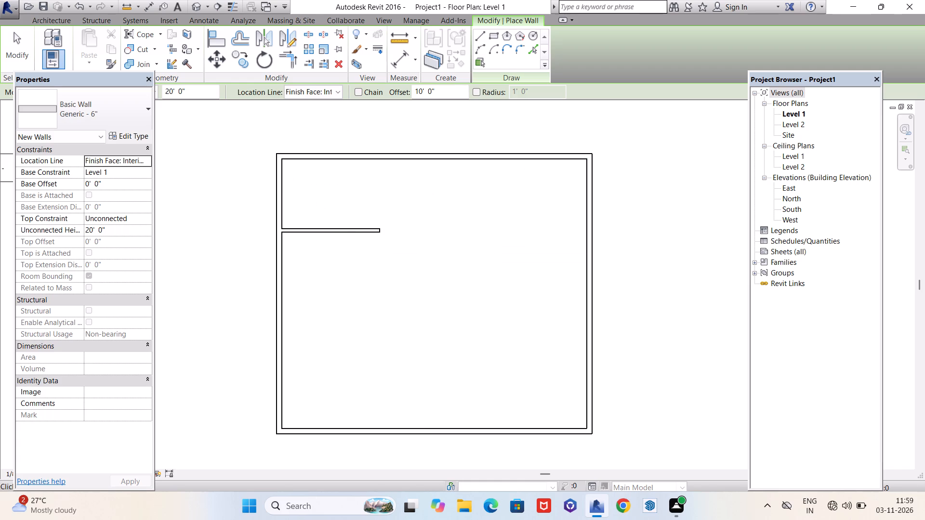
Draw a 10' north-south Generic - 6" partition offset 14' east of the west wall's inner face, closing the northwest room.
left_click_drag(444, 93, 414, 91)
type("14'")
key("Return")
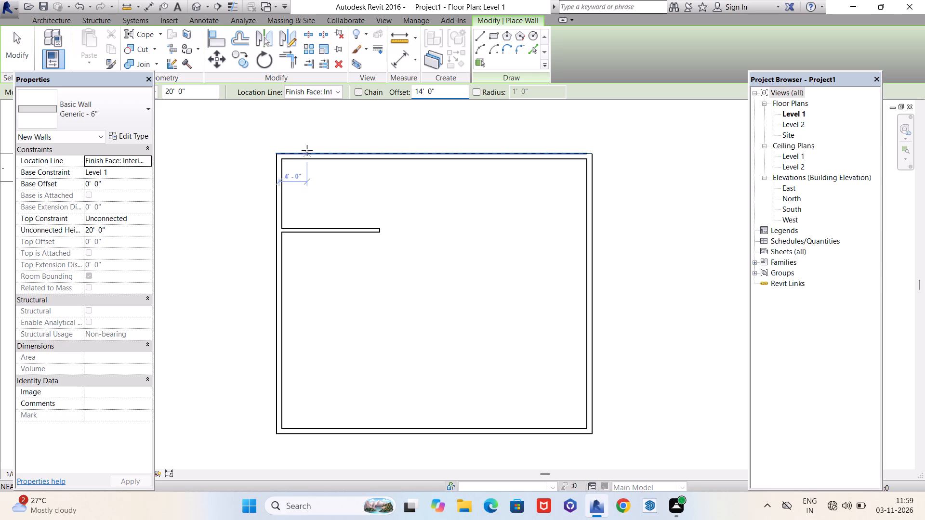
left_click(281, 159)
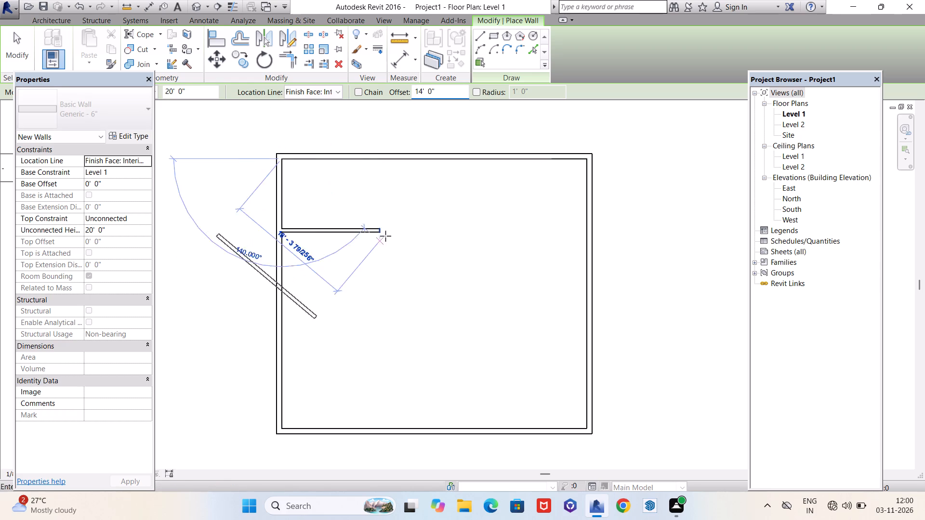
key("space")
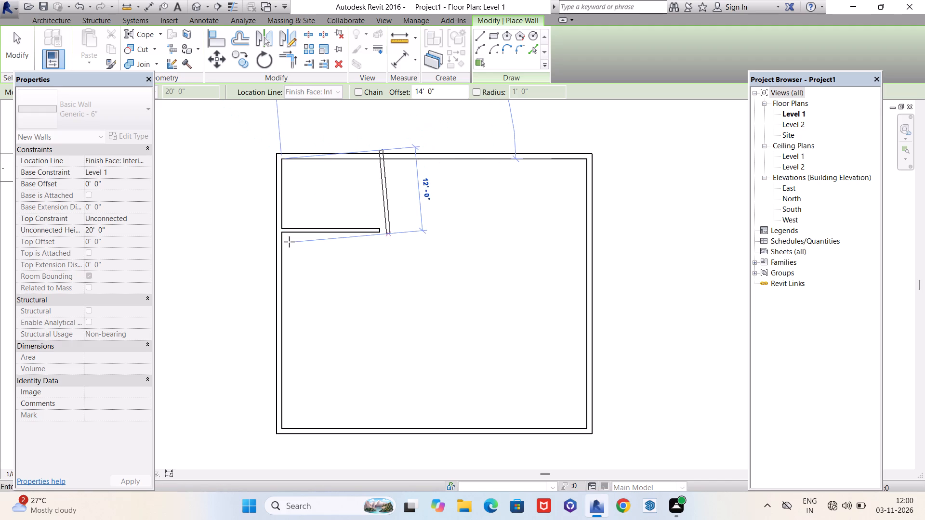
scroll(280, 227, "up", 5)
left_click(282, 229)
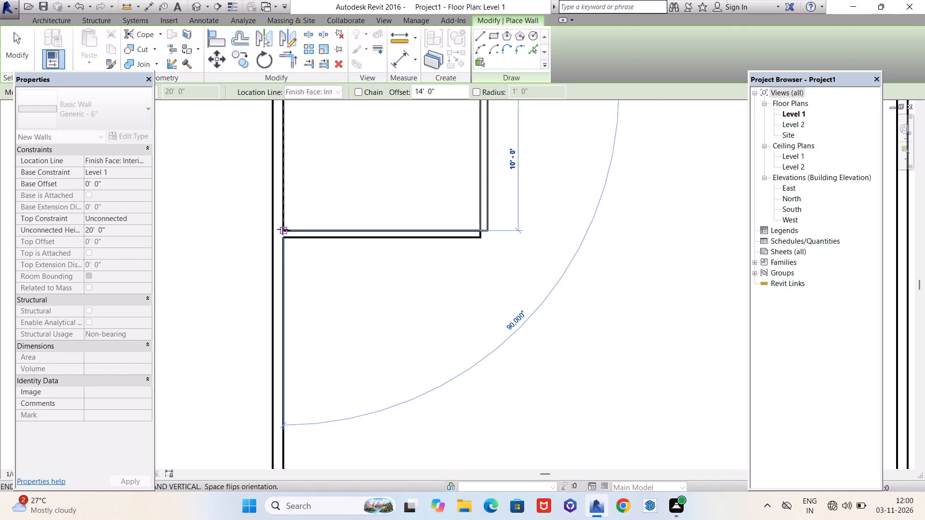
scroll(259, 304, "down", 4)
key("Escape")
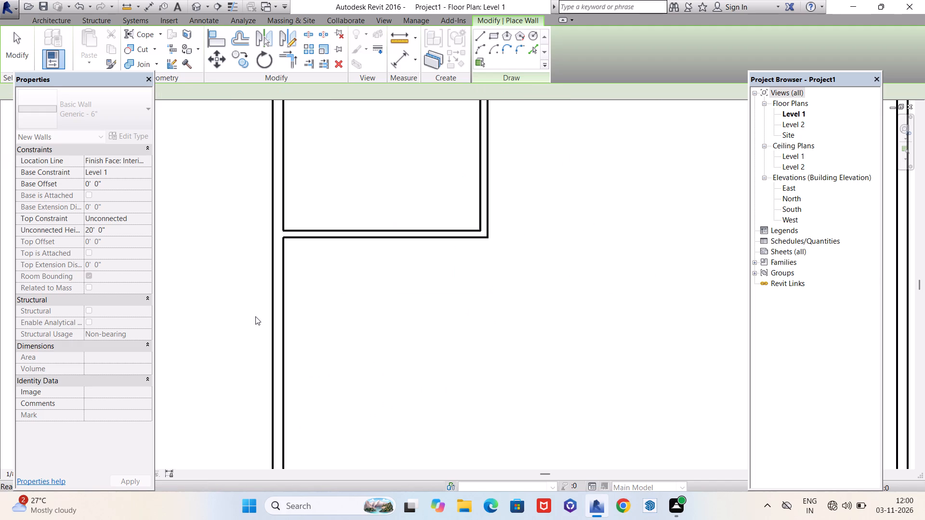
scroll(247, 315, "down", 6)
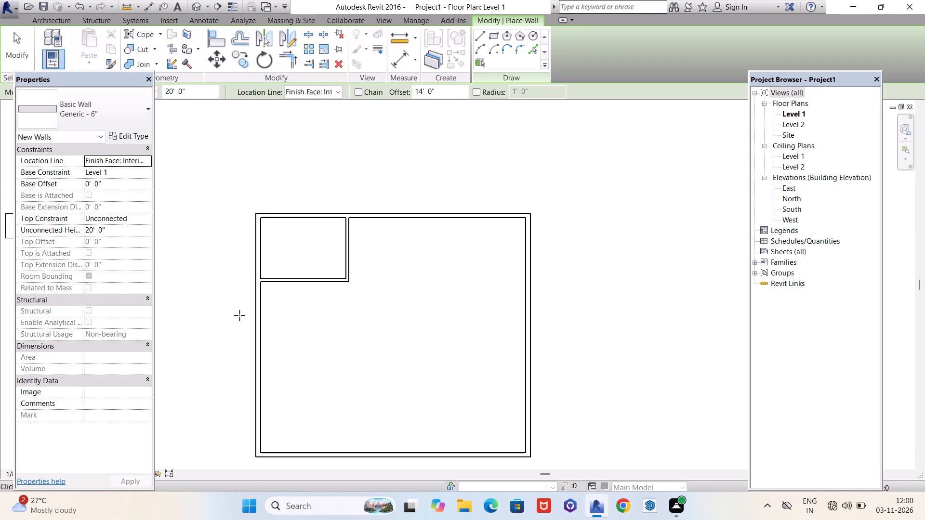
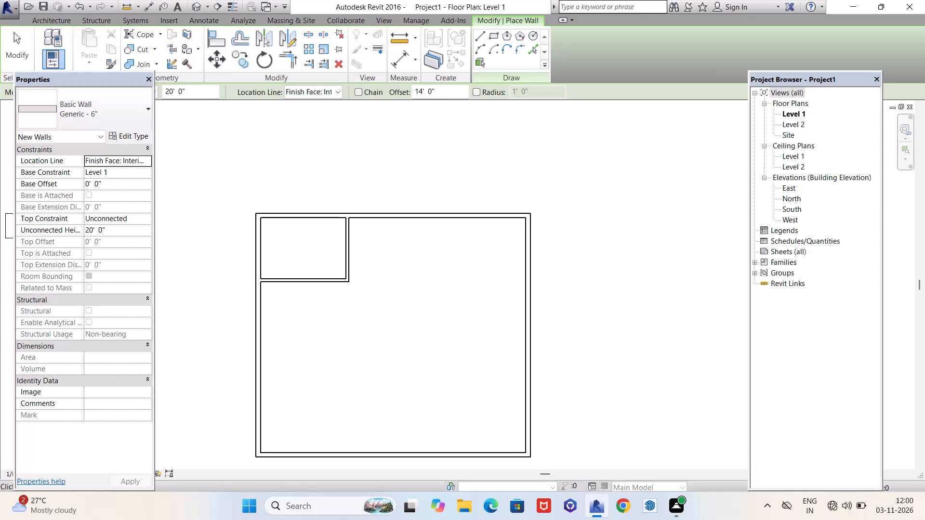
Draw a 14' east-west Generic - 6" partition from the east wall, offset 12' south of the north wall's inner face.
left_click_drag(442, 92, 413, 92)
type("12'")
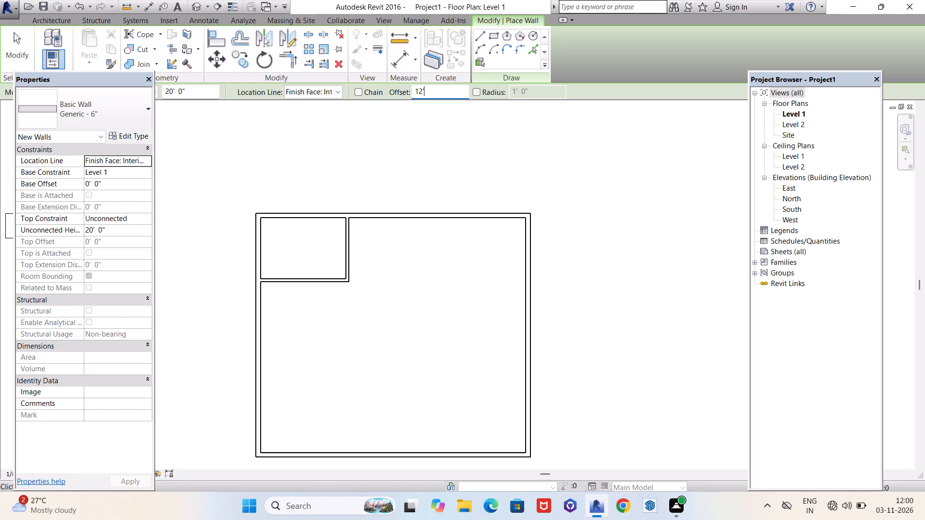
key("apostrophe")
key("Return")
left_click_drag(440, 89, 415, 90)
type("12'")
key("Return")
left_click(525, 219)
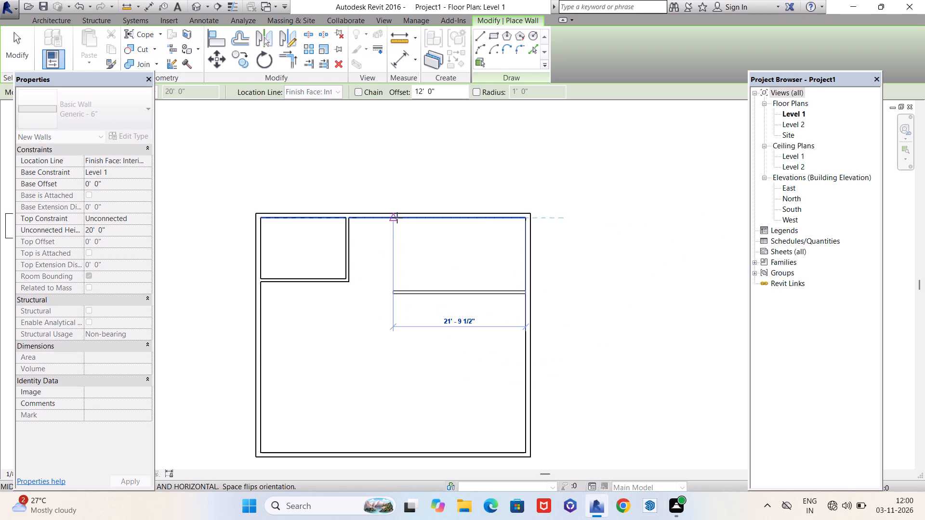
scroll(397, 218, "up", 3)
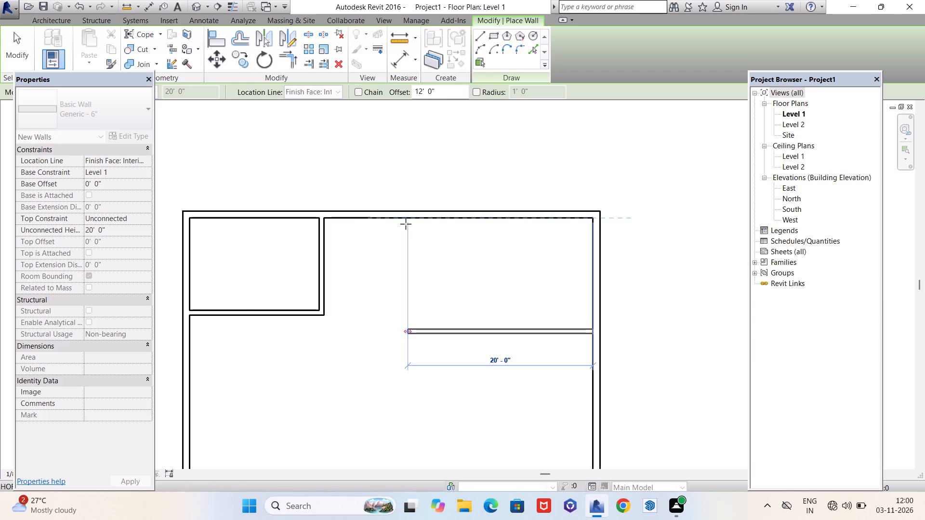
type("14'")
key("Return")
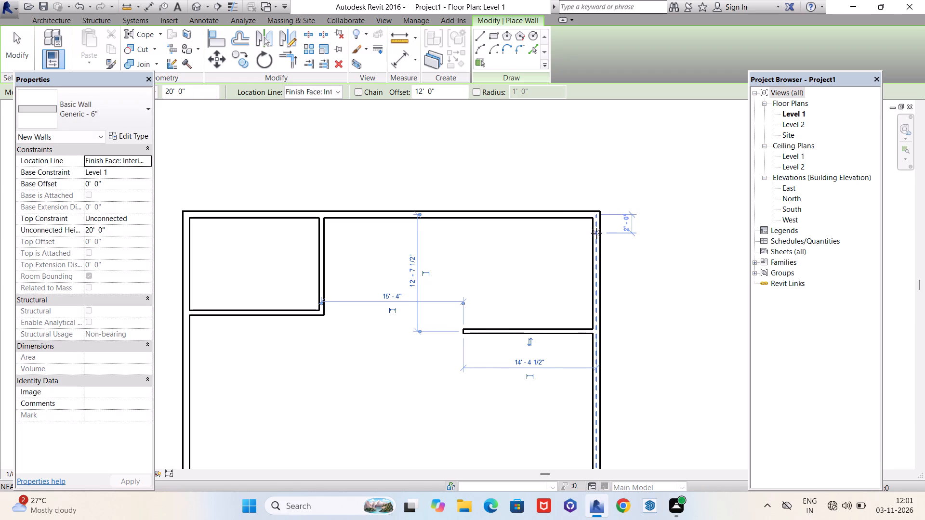
Draw a 12' north-south Generic - 6" partition offset 14' west of the east wall's inner face, closing the northeast room.
key("Escape")
left_click_drag(452, 92, 415, 91)
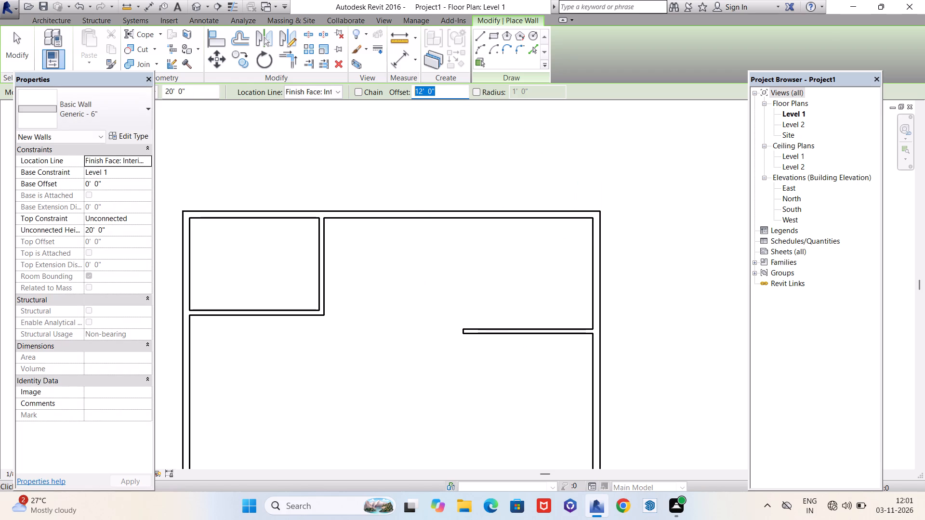
left_click_drag(415, 91, 412, 91)
type("14'")
key("Return")
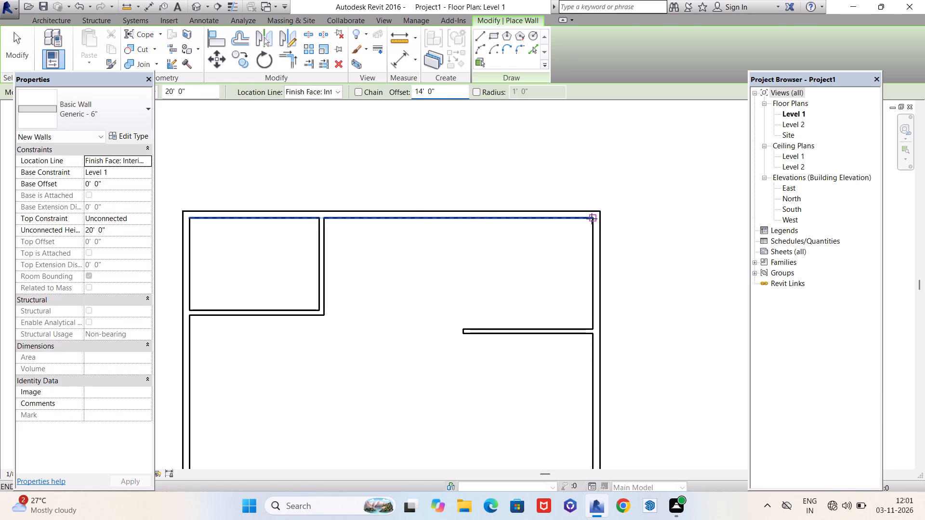
left_click(594, 327)
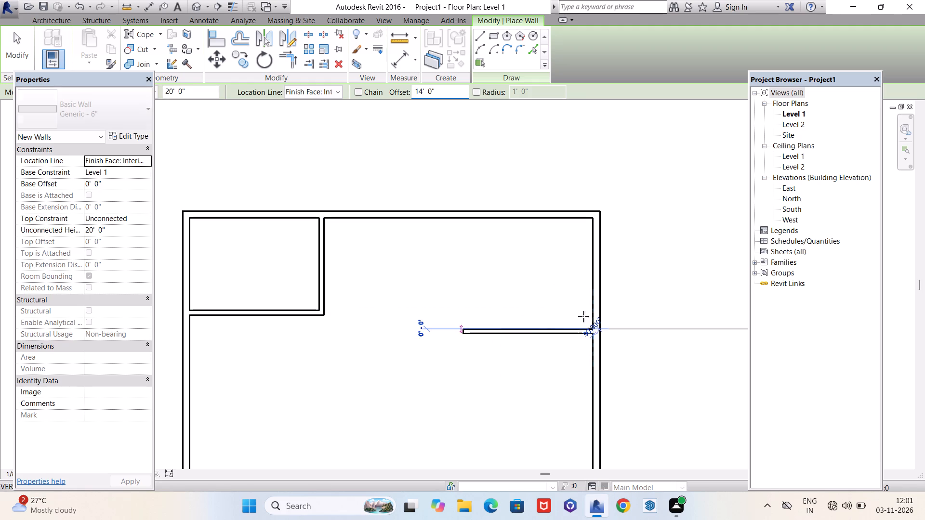
left_click(591, 218)
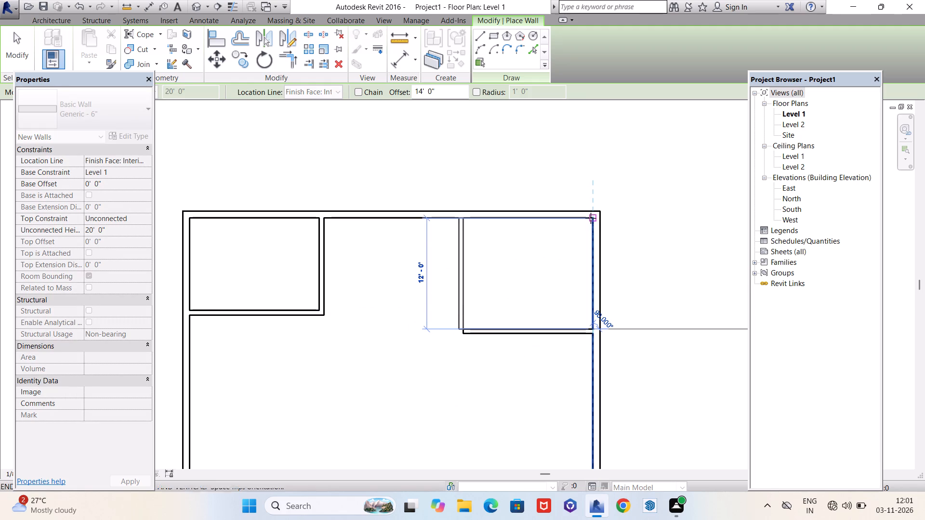
key("Escape")
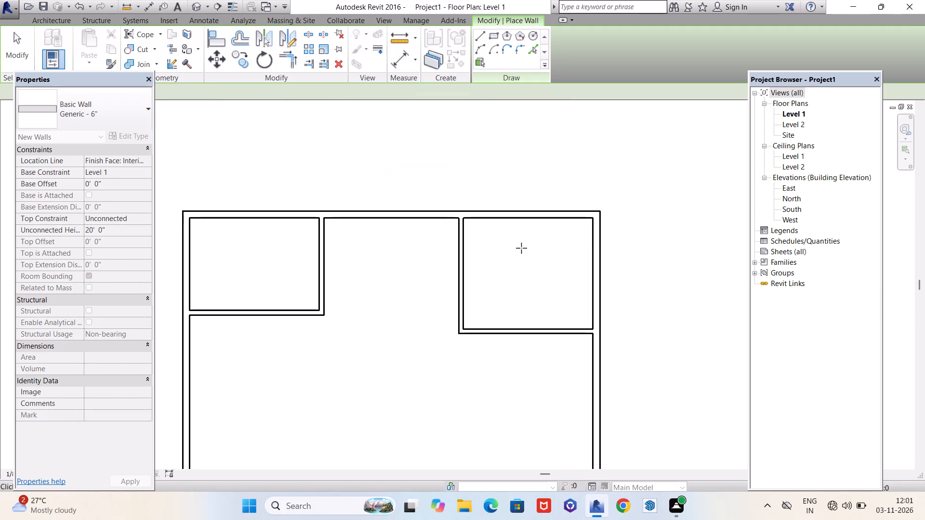
scroll(523, 249, "down", 5)
key("space")
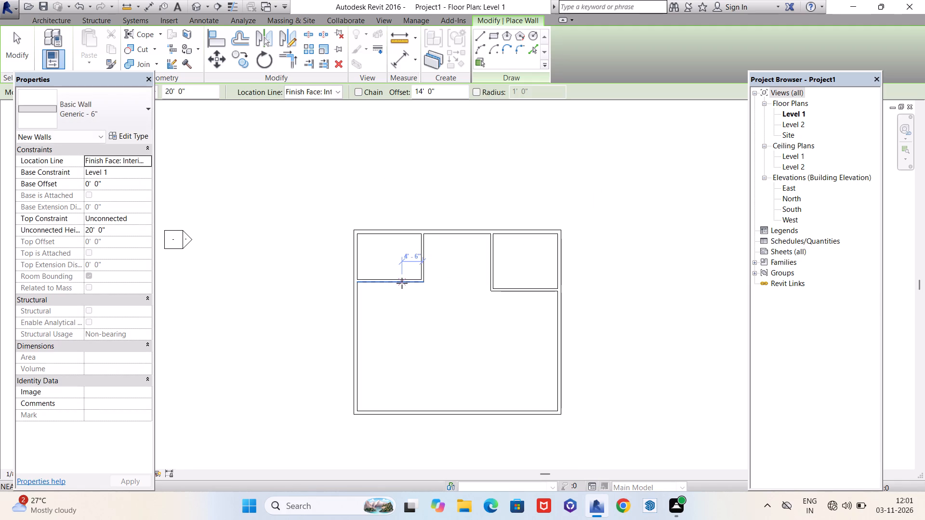
key("space")
key("Escape")
Check the northwest room's clear east-west width by shifting the partition's temporary dimension witness lines to the inner wall faces.
left_click(405, 282)
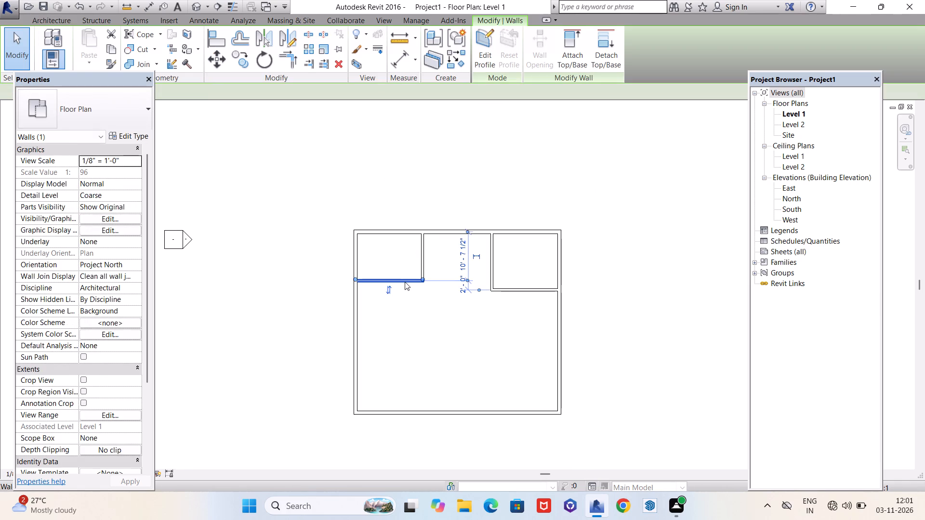
scroll(405, 282, "up", 11)
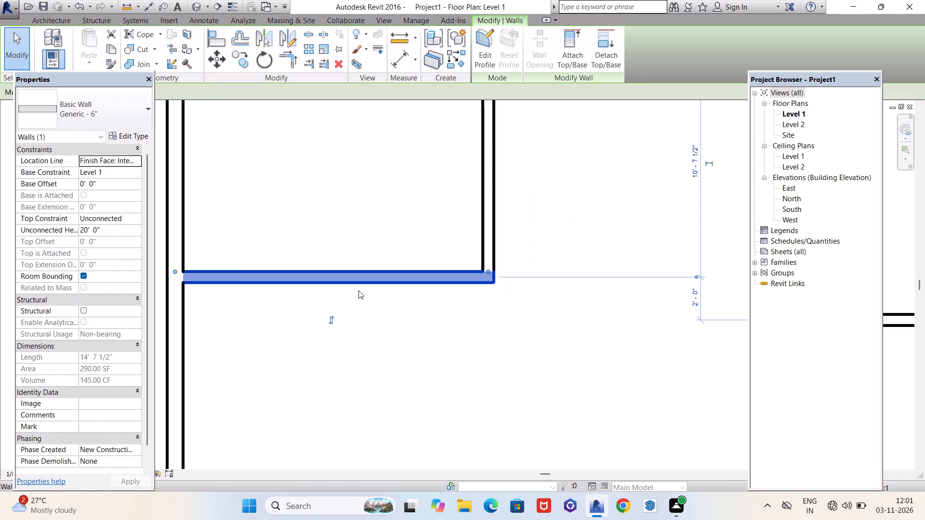
scroll(353, 292, "down", 3)
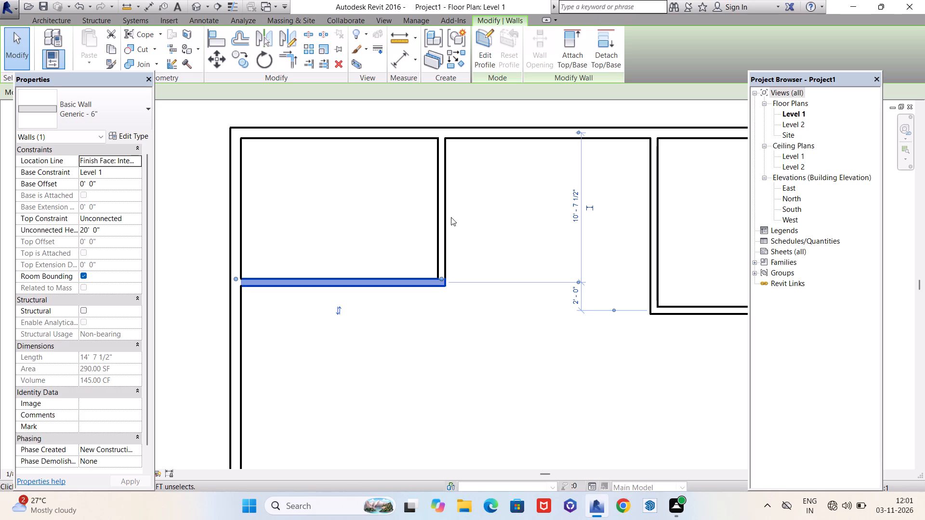
left_click(444, 214)
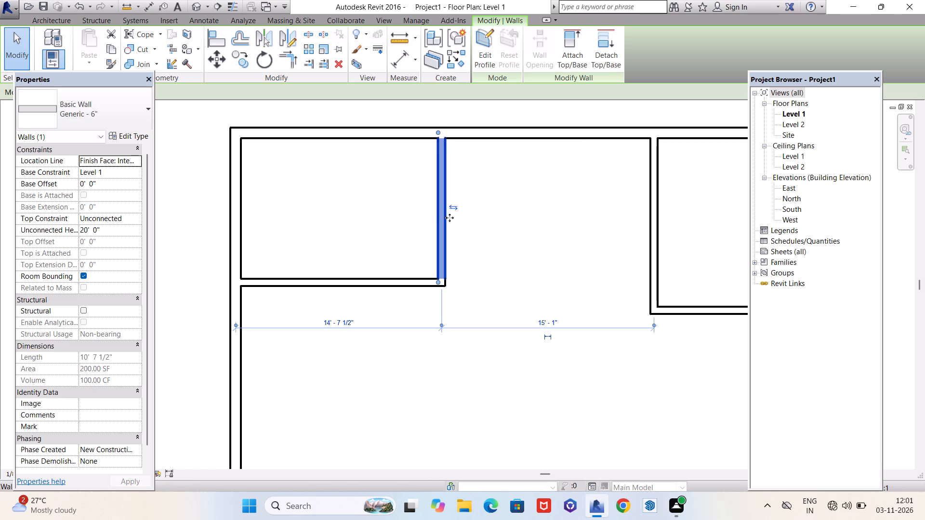
scroll(201, 344, "up", 5)
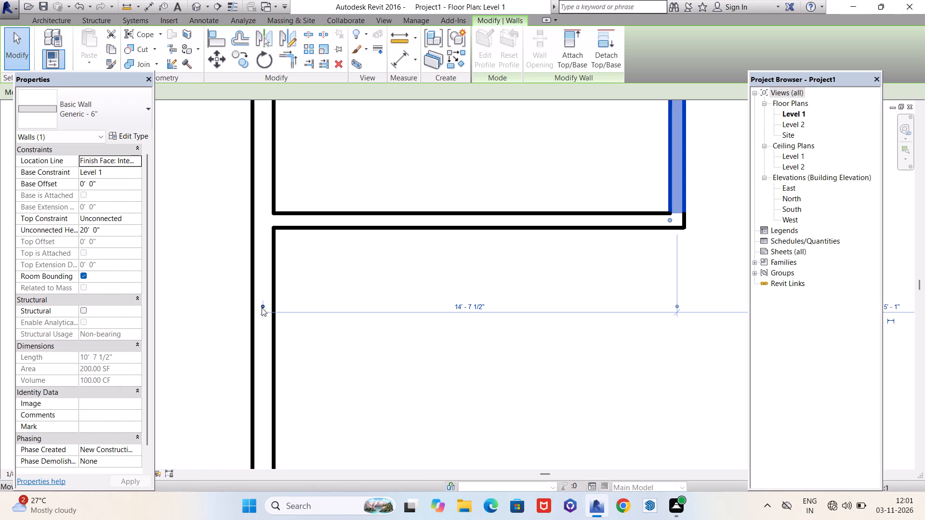
left_click(262, 306)
scroll(237, 311, "down", 3)
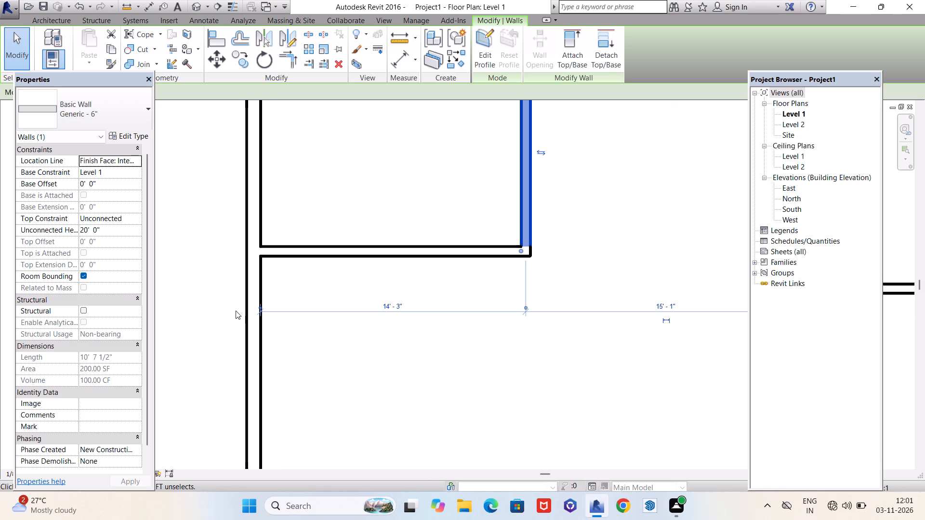
scroll(520, 258, "up", 5)
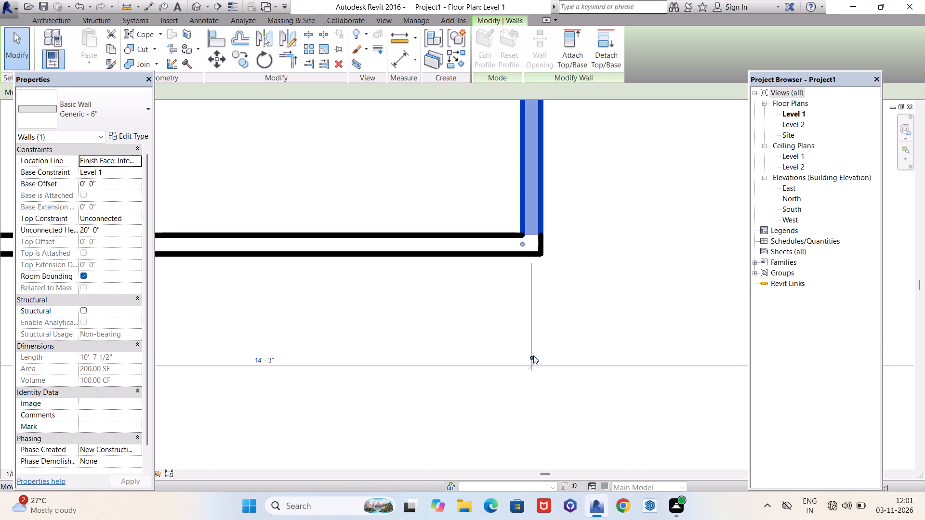
left_click(531, 356)
scroll(541, 336, "down", 5)
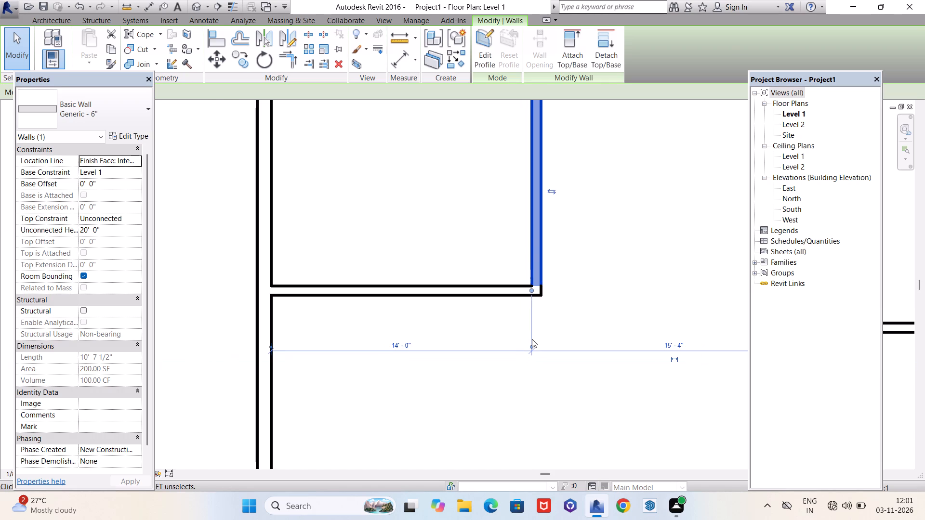
scroll(438, 362, "down", 3)
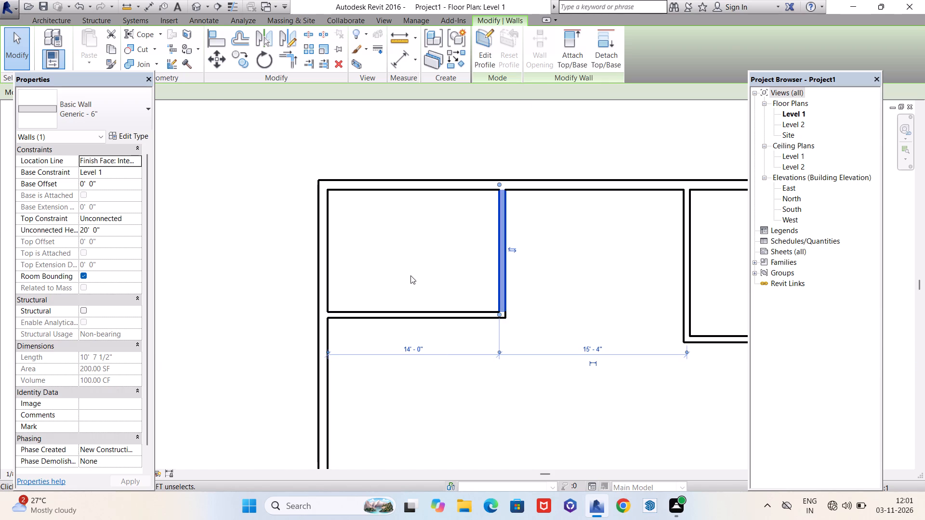
scroll(470, 237, "up", 5)
scroll(350, 265, "down", 4)
key("Escape")
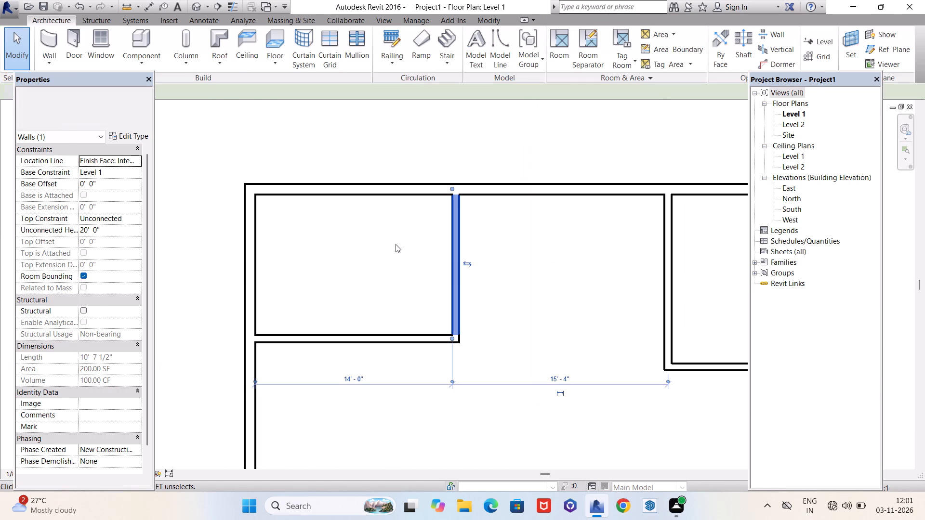
Check the northwest room's clear north-south depth by shifting its south partition's temporary dimension witness lines to the inner wall faces.
left_click(380, 333)
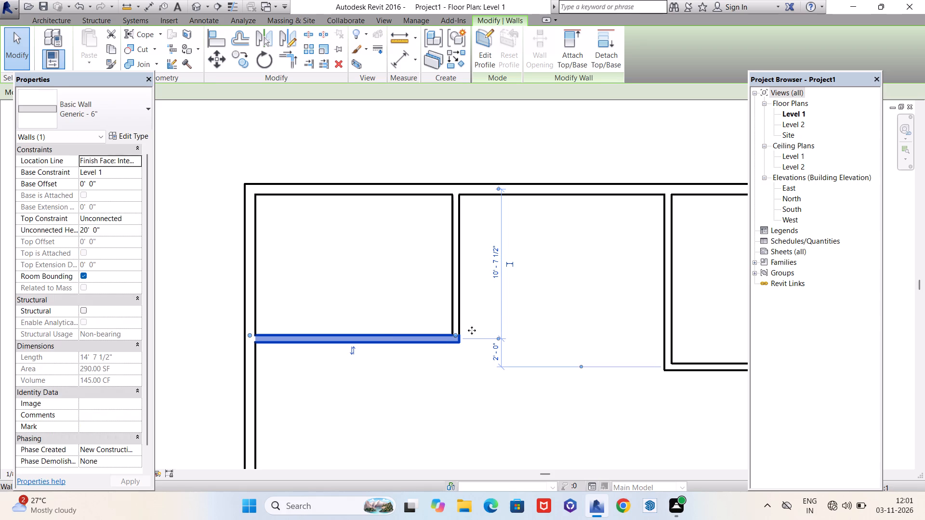
scroll(515, 329, "up", 5)
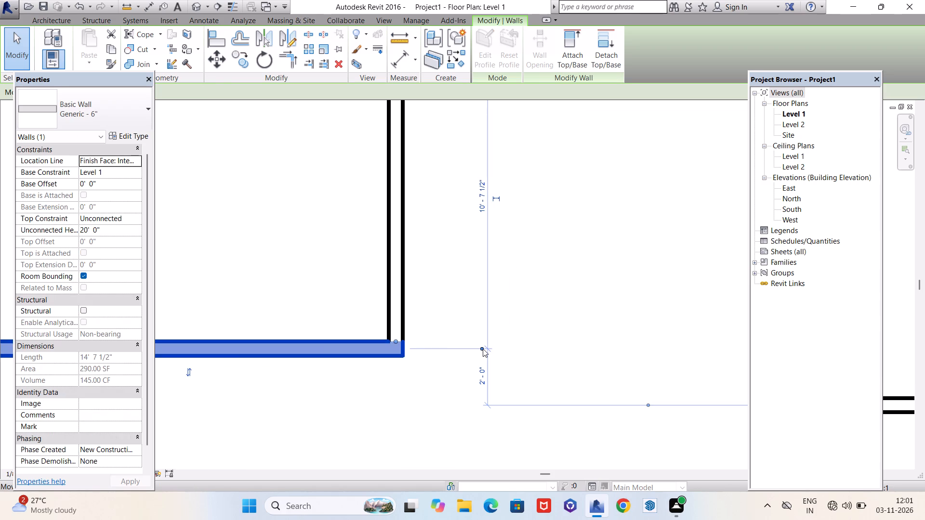
left_click(483, 349)
left_click(482, 354)
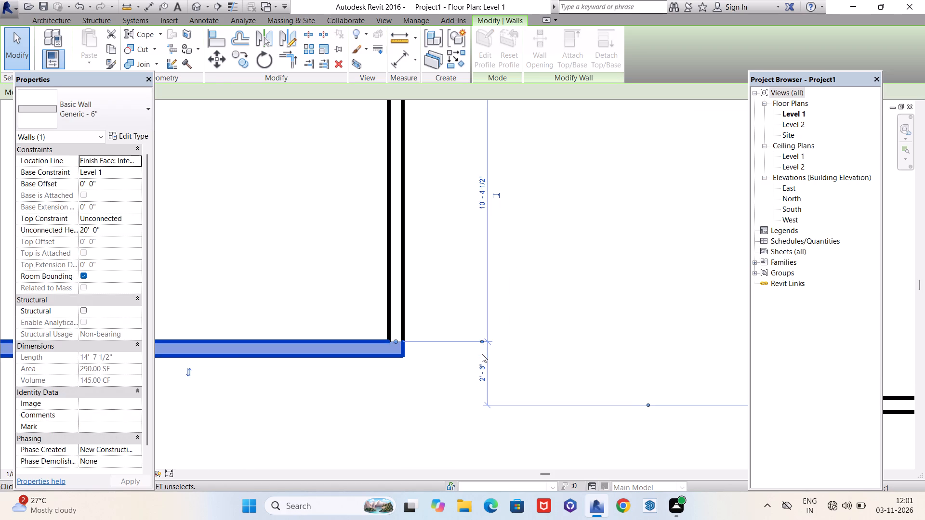
scroll(474, 367, "down", 4)
scroll(480, 195, "up", 4)
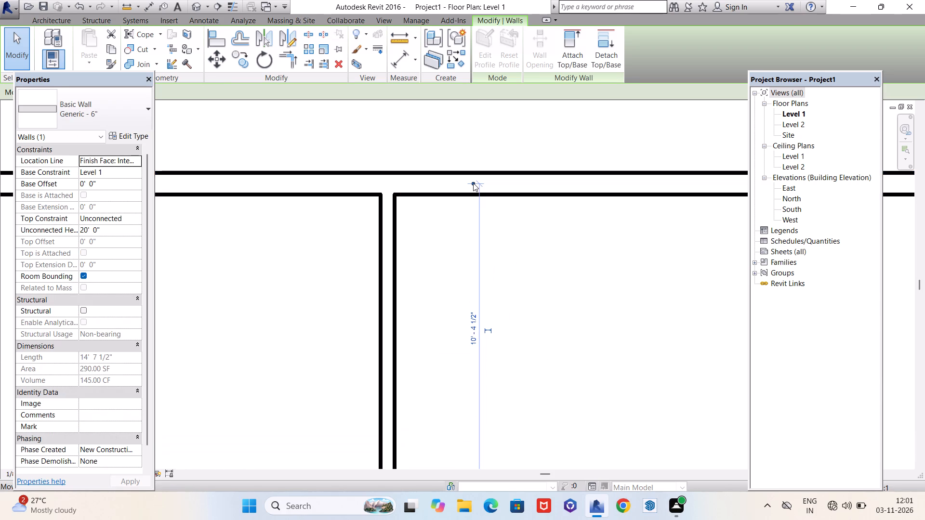
left_click(473, 183)
scroll(476, 203, "down", 3)
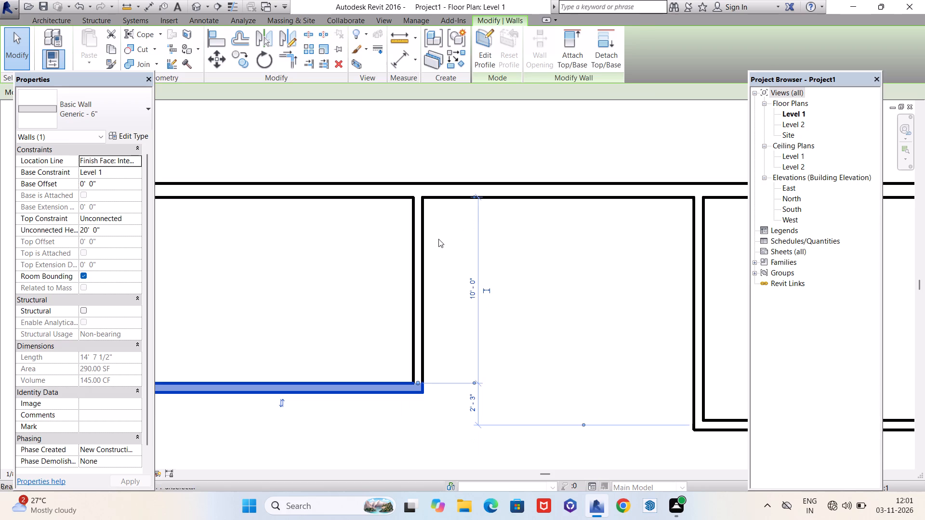
key("Escape")
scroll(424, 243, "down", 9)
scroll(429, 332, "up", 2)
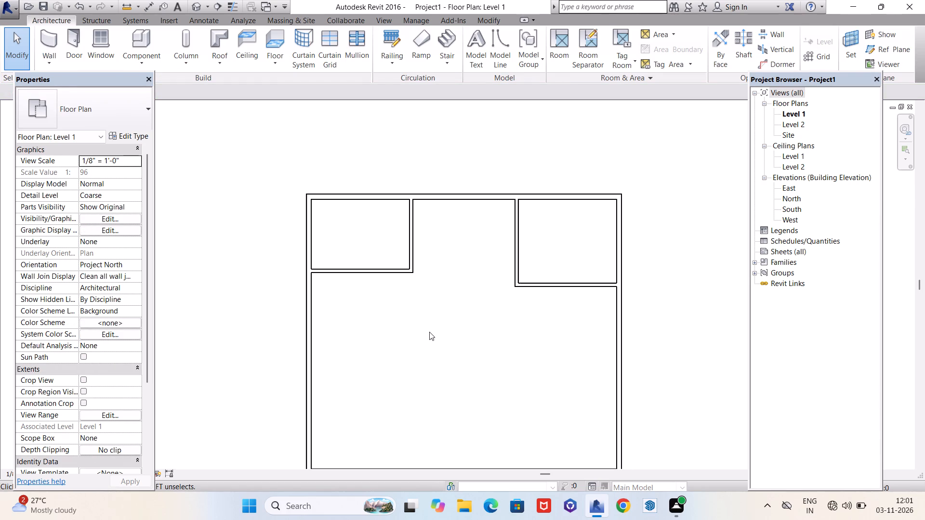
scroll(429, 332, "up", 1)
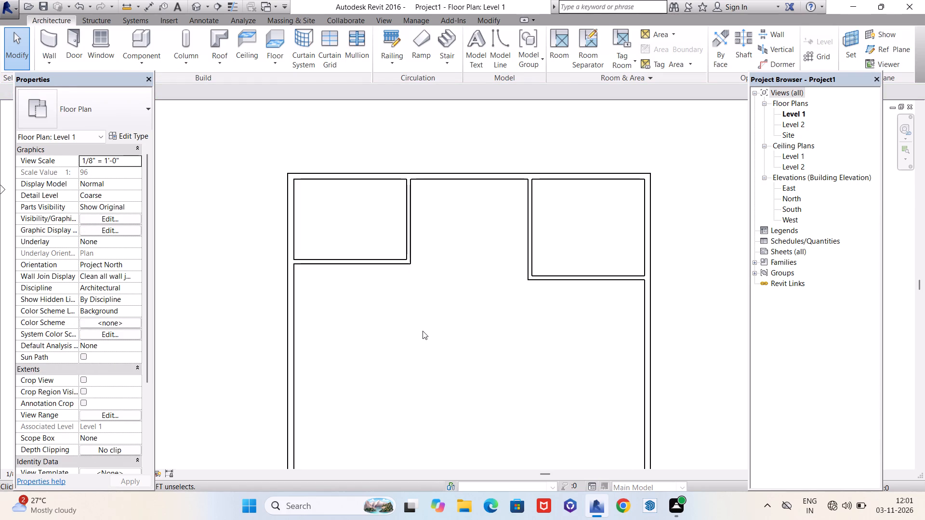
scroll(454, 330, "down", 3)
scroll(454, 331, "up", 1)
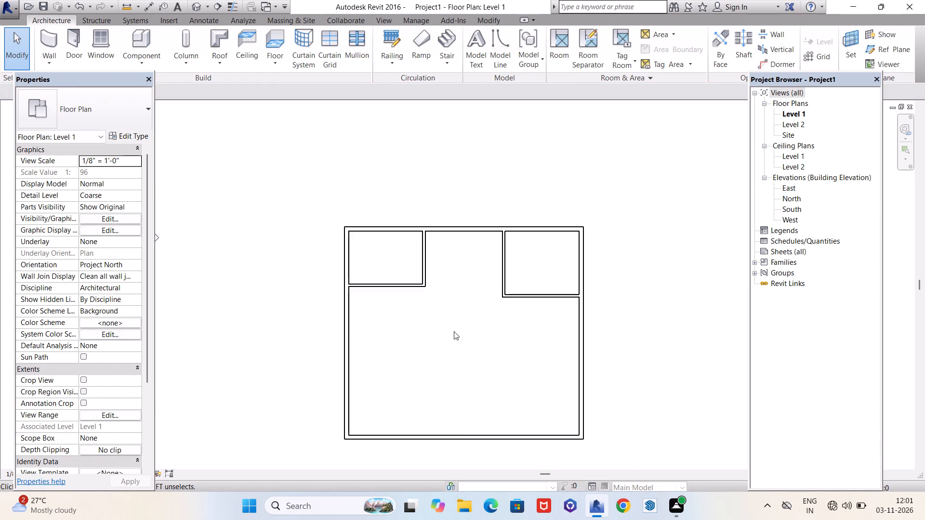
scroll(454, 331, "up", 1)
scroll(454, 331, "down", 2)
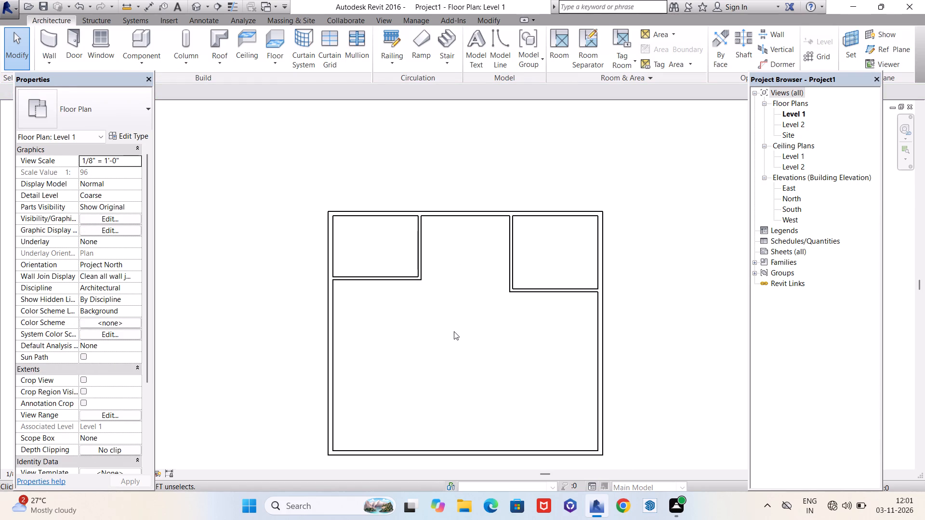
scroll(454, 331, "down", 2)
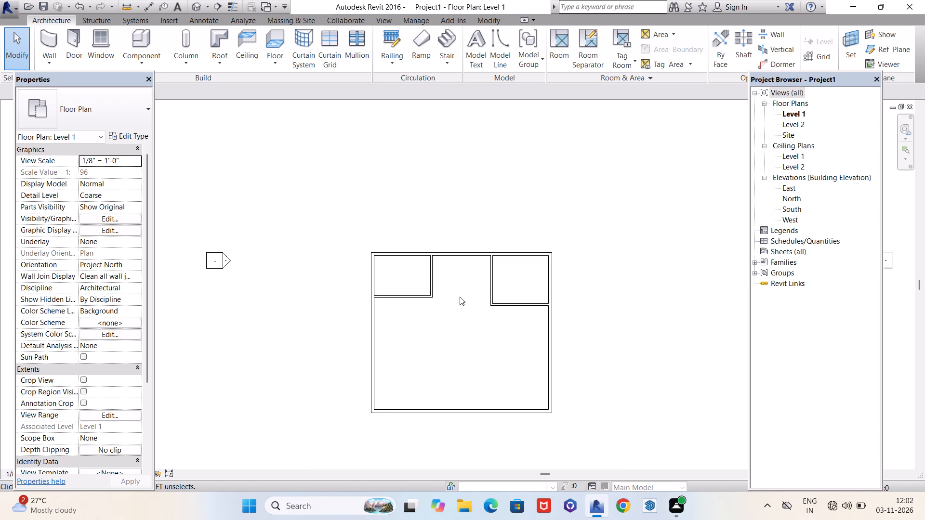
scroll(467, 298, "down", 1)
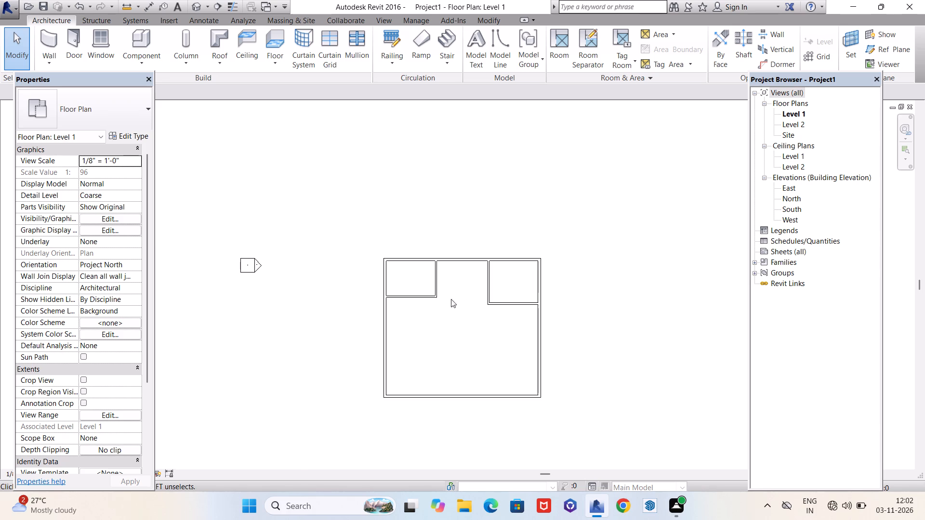
Start a Generic - 6" wall beside the northwest room with the wall offset set to 6'.
scroll(444, 297, "up", 2)
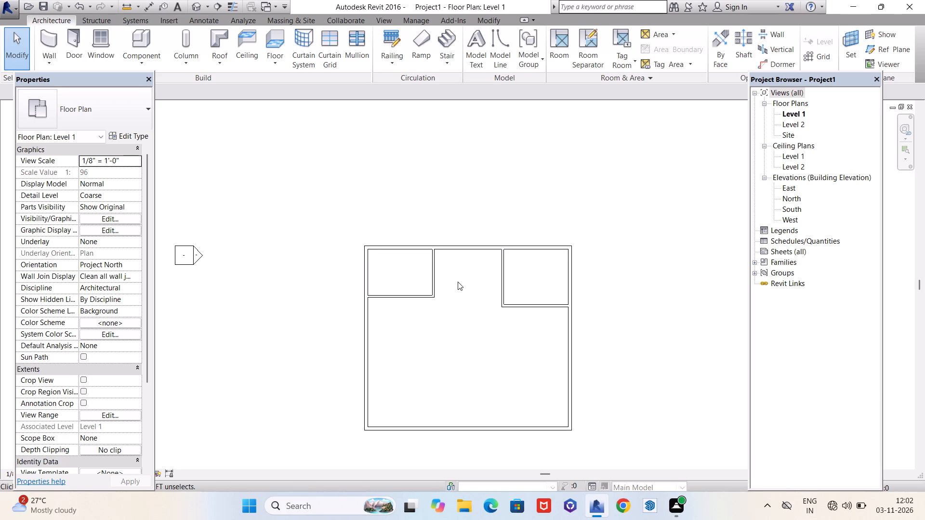
scroll(443, 241, "up", 3)
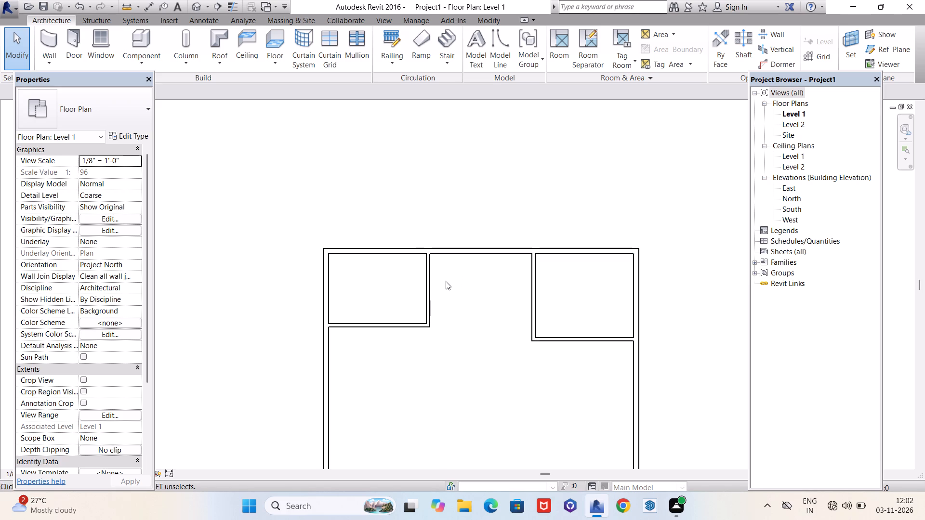
scroll(448, 279, "up", 3)
scroll(387, 287, "down", 3)
middle_click_drag(457, 296, 430, 297)
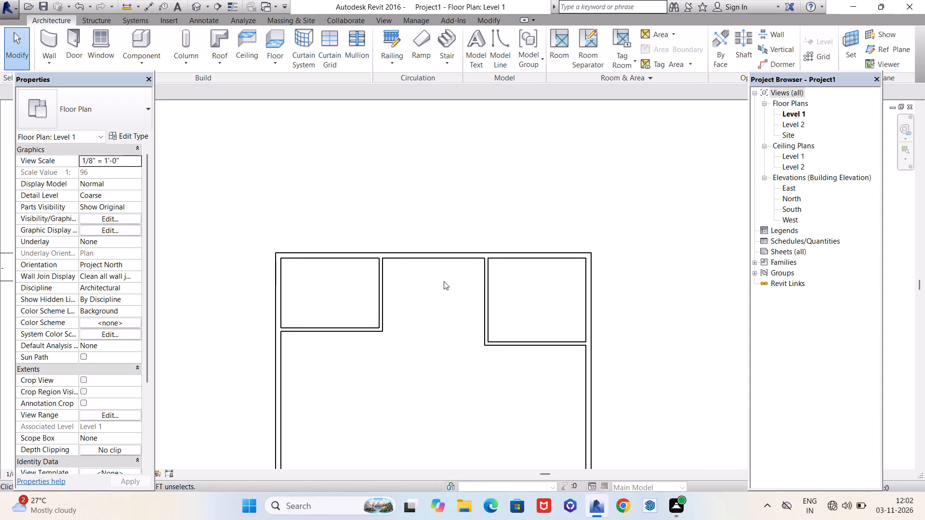
scroll(377, 263, "up", 2)
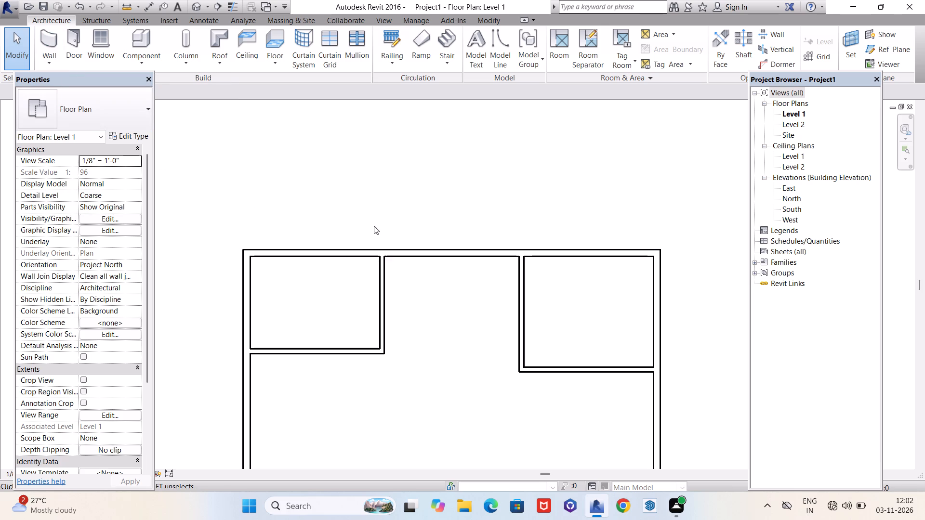
type("wa")
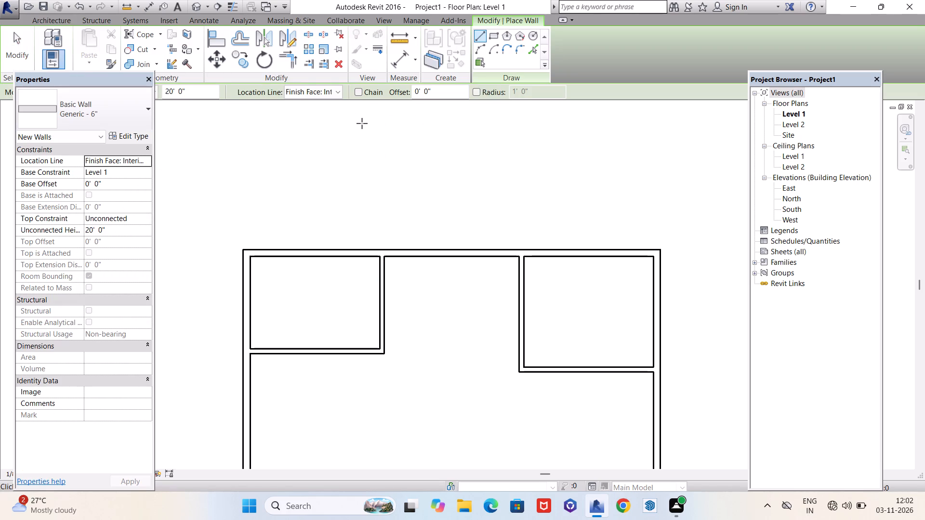
left_click_drag(446, 91, 410, 91)
type("6'")
key("Return")
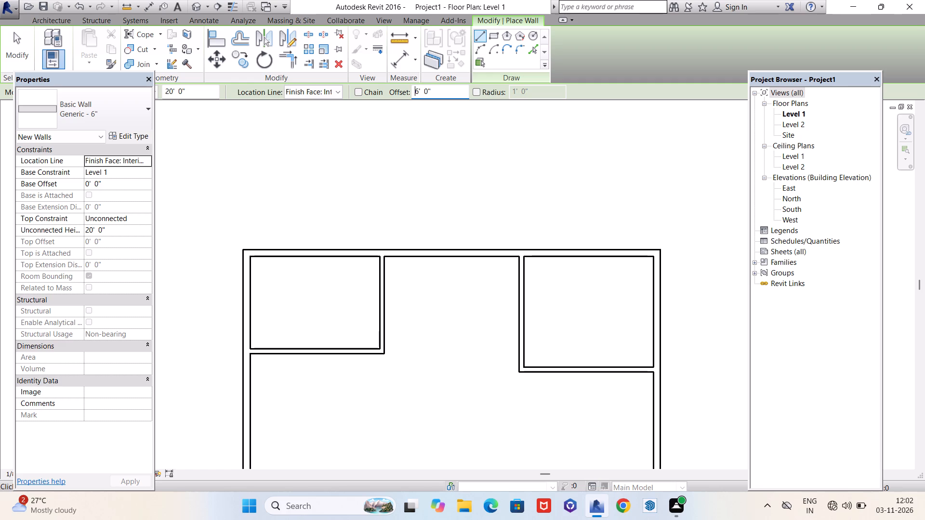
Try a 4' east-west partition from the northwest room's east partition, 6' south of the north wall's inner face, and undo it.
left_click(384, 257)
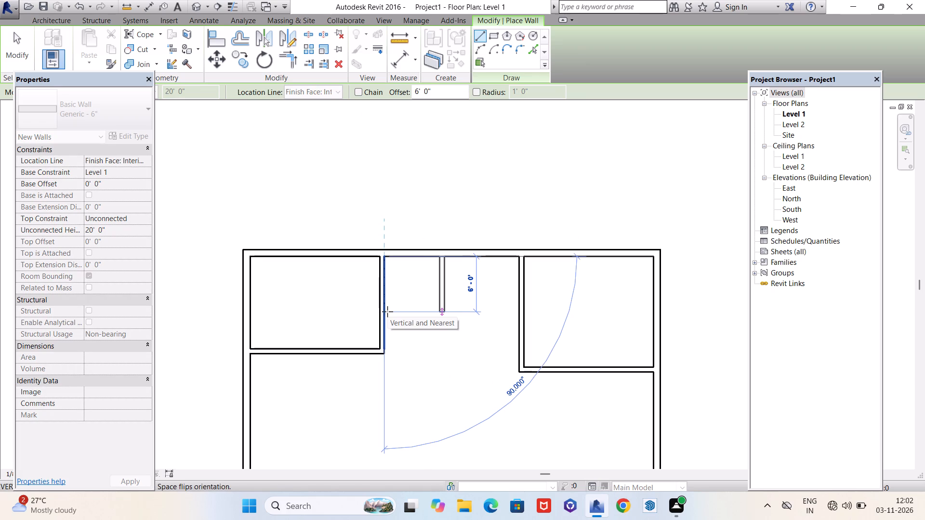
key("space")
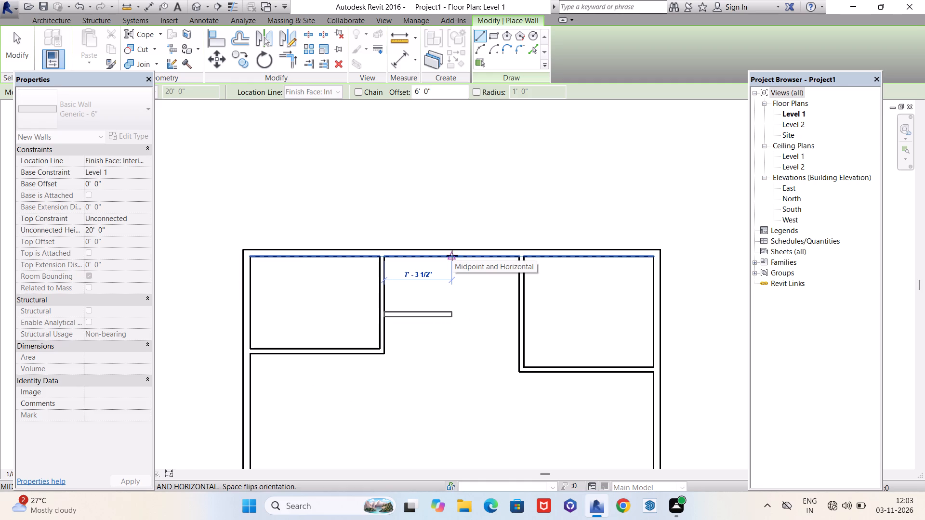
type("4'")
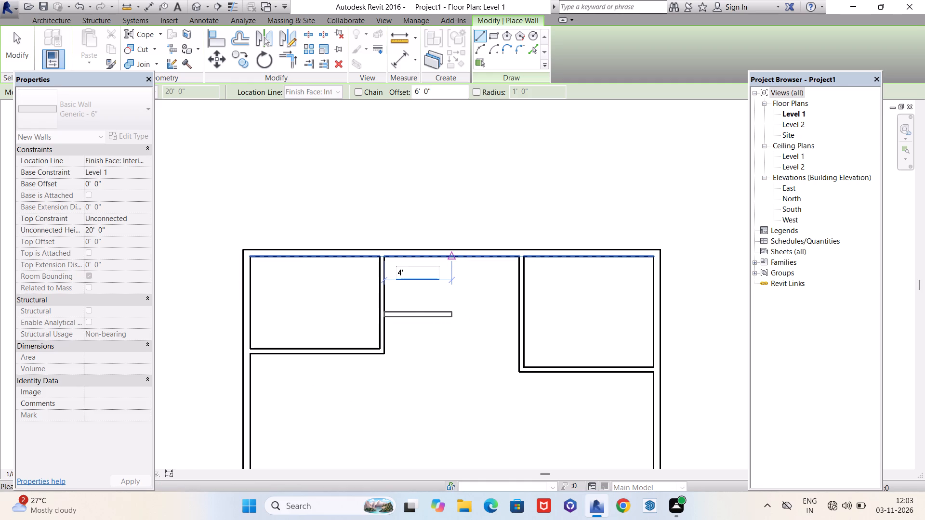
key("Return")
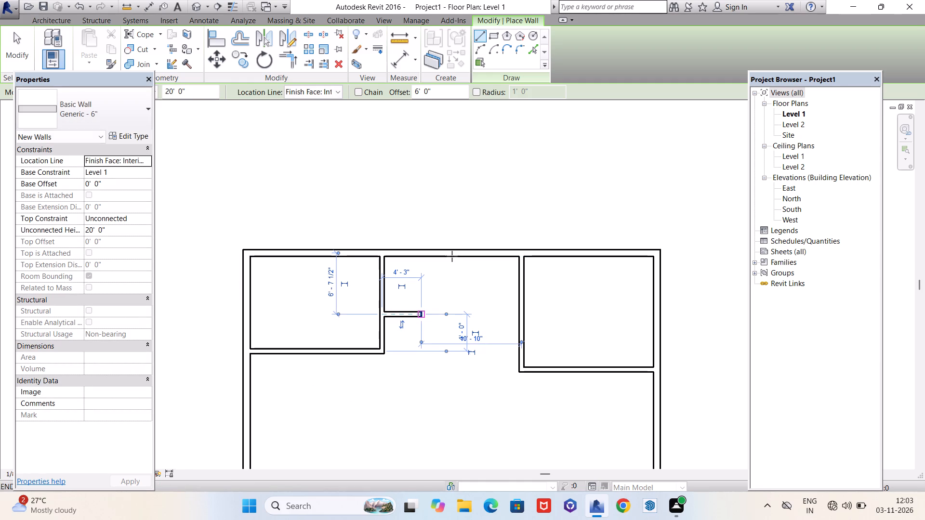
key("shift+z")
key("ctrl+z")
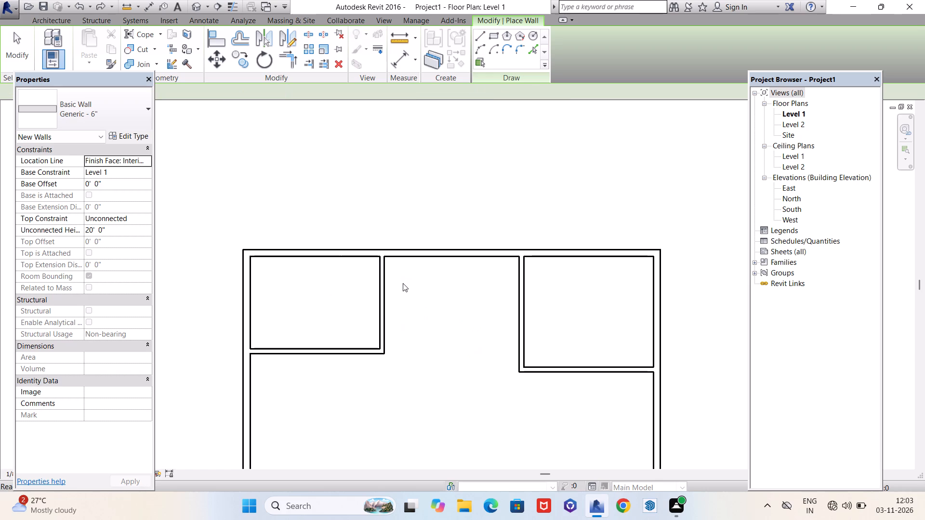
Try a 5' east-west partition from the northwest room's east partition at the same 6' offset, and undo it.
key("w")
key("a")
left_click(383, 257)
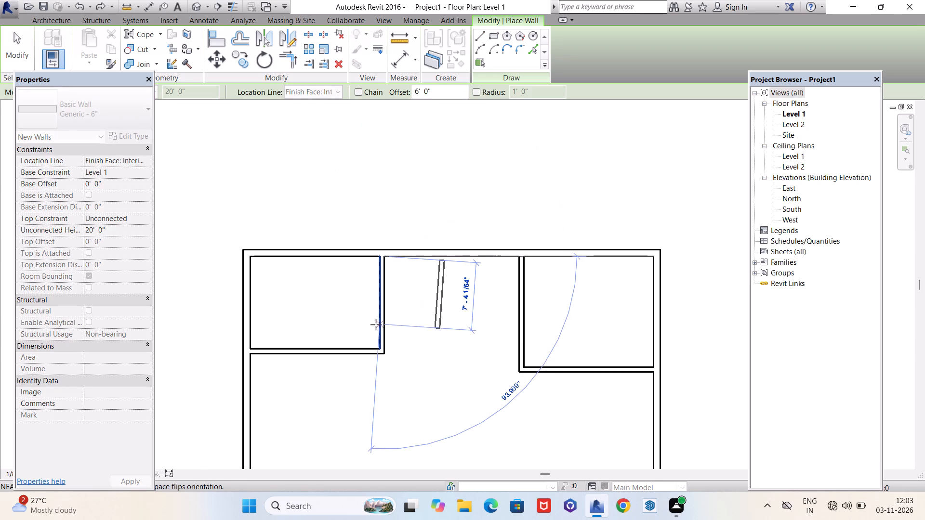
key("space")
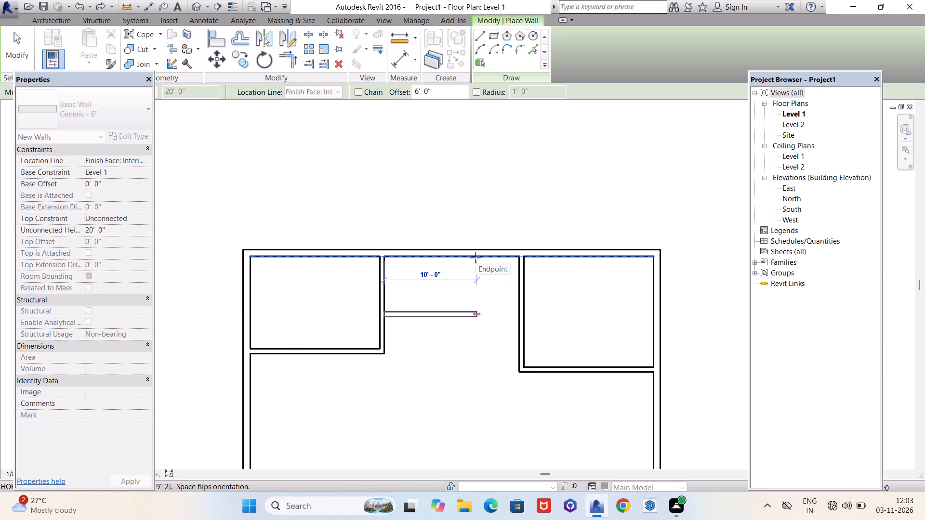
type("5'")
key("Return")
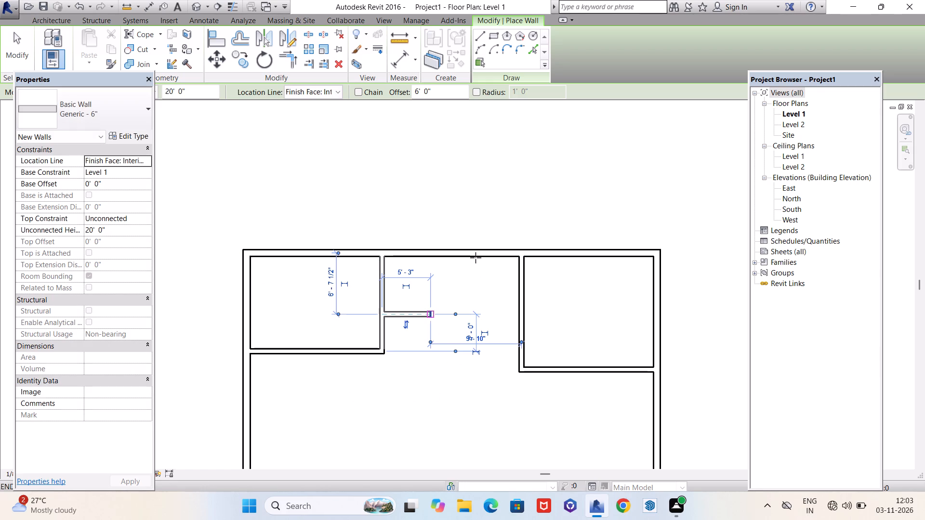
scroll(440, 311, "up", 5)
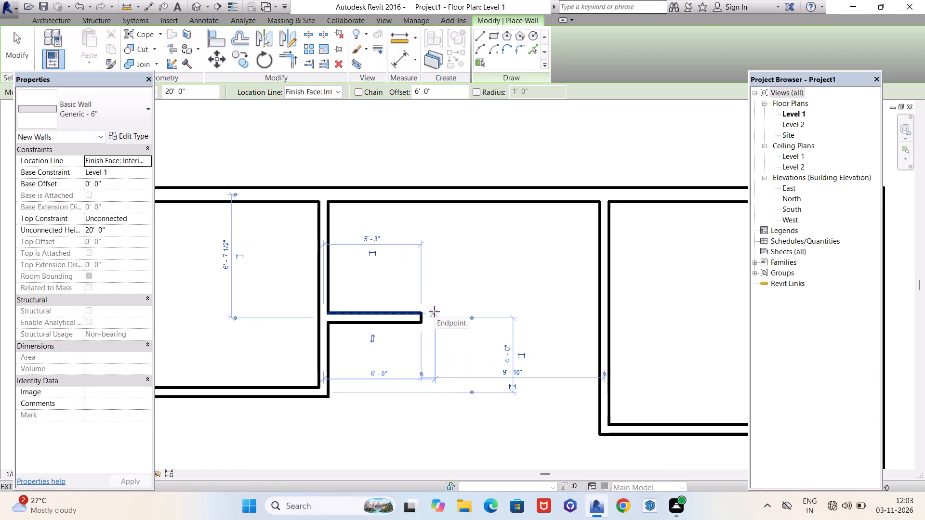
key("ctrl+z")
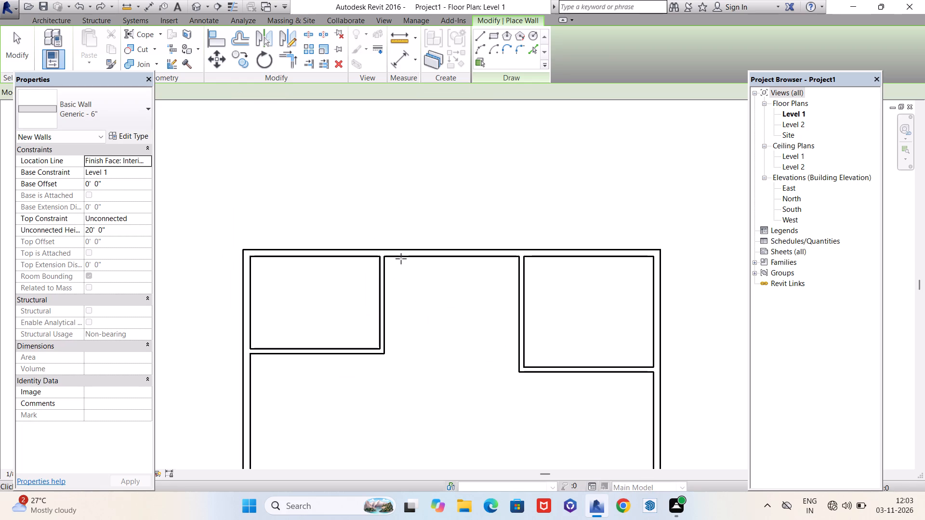
Draw a 6' east-west Generic - 6" partition from the northwest room's east partition, offset 6' south of the north wall's inner face.
type("wa")
left_click(384, 255)
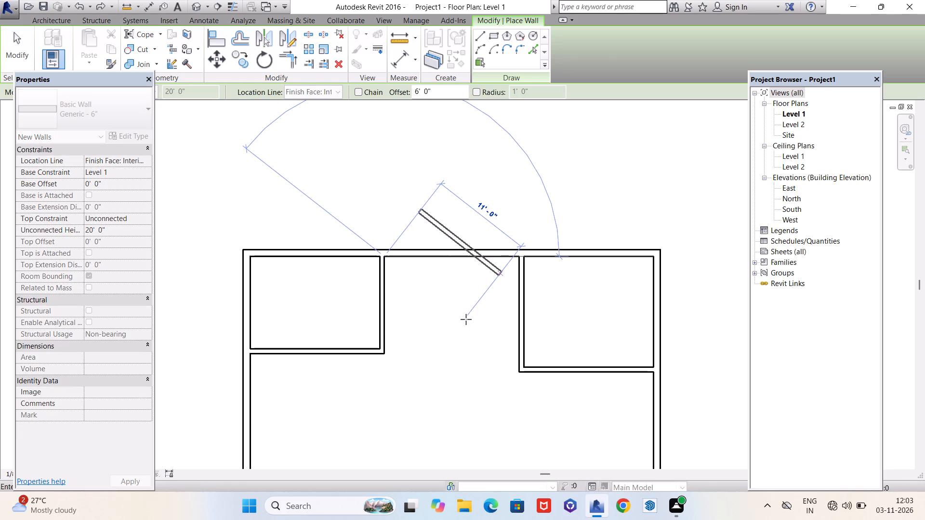
key("space")
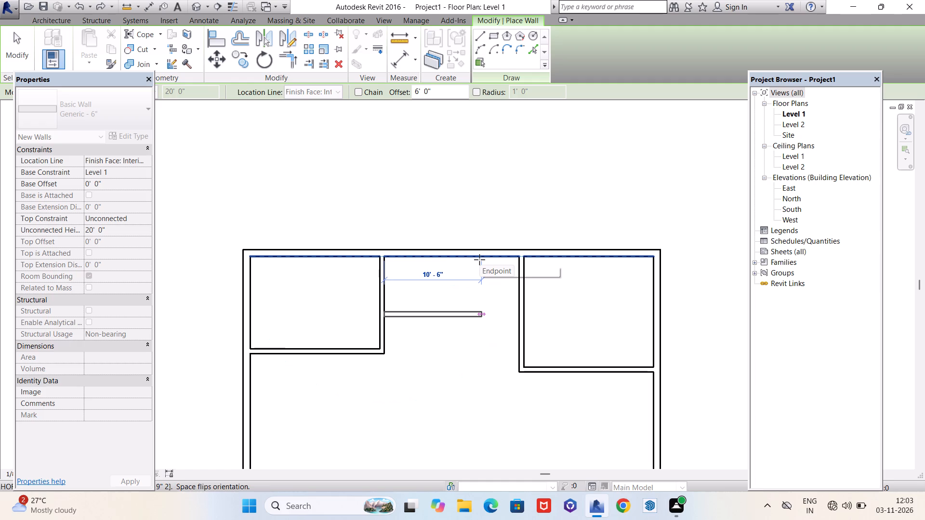
type("6'")
key("Return")
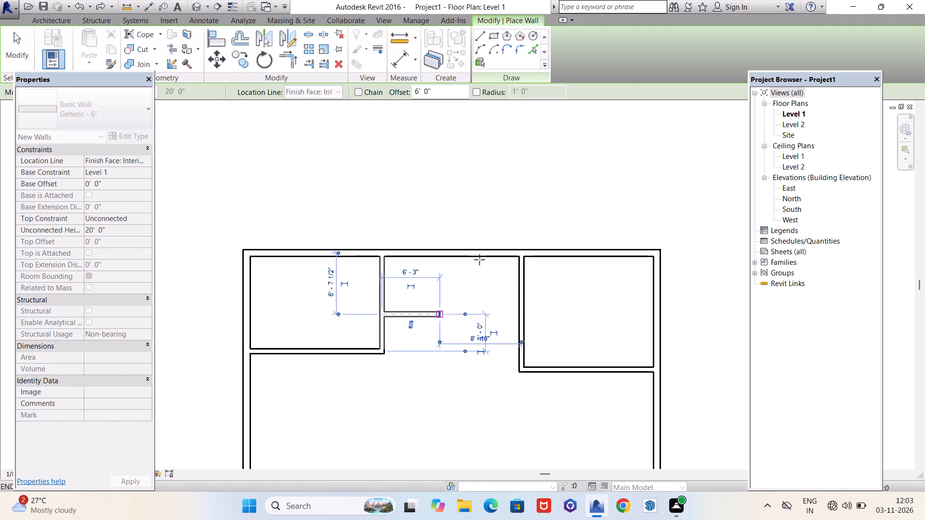
scroll(450, 303, "up", 3)
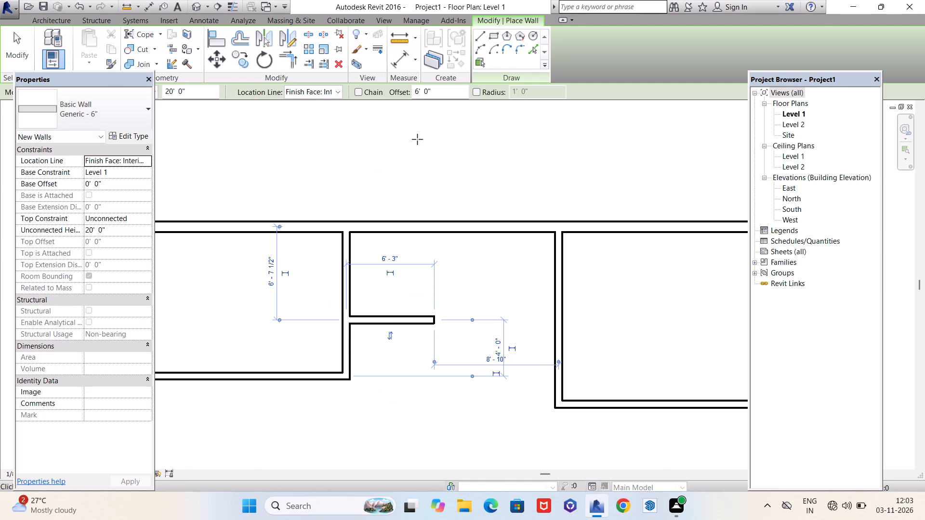
key("Escape")
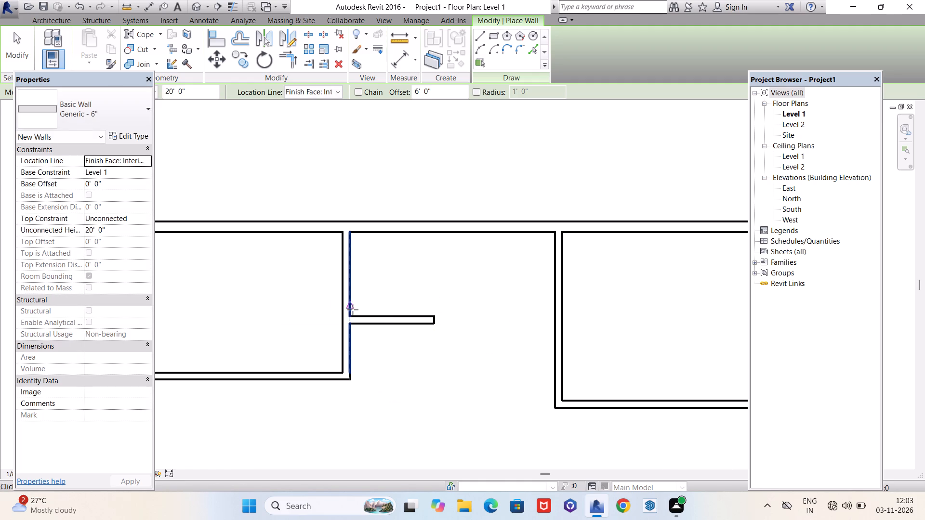
Draw a 6' north-south Generic - 6" partition offset 6' east of the northwest room's east partition, closing the small room.
left_click(349, 316)
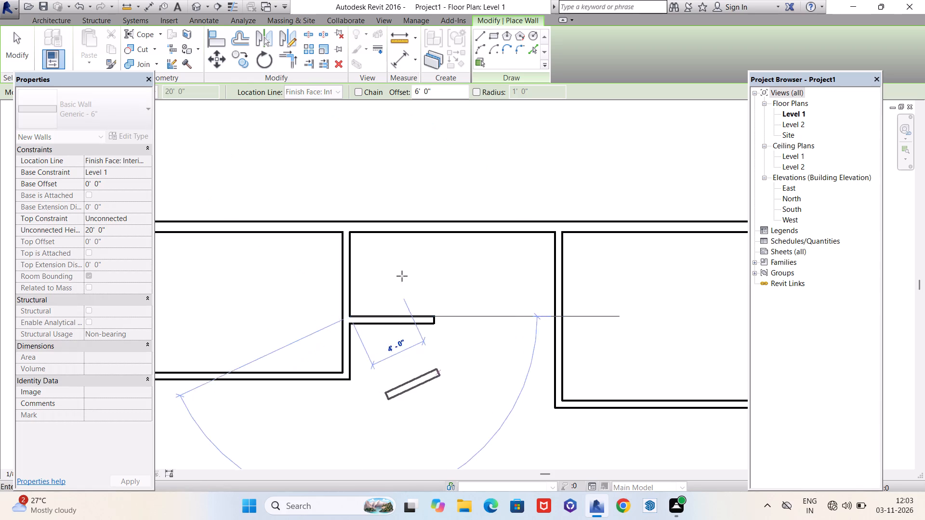
left_click(350, 232)
key("Escape")
Draw an east-west Generic - 6" partition about 8'-1" long from the northeast room's west partition, offset 8' south of the north wall's inner face.
scroll(350, 232, "down", 5)
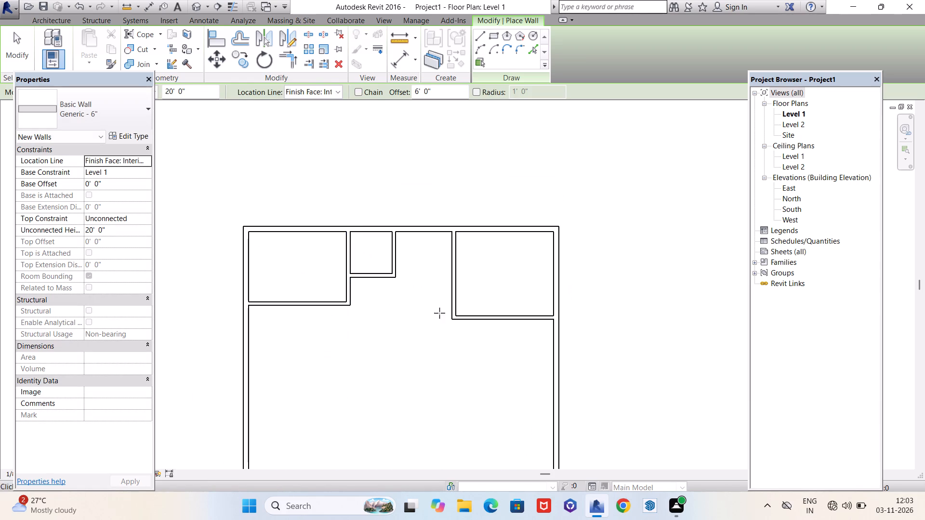
scroll(318, 344, "up", 3)
scroll(316, 343, "down", 3)
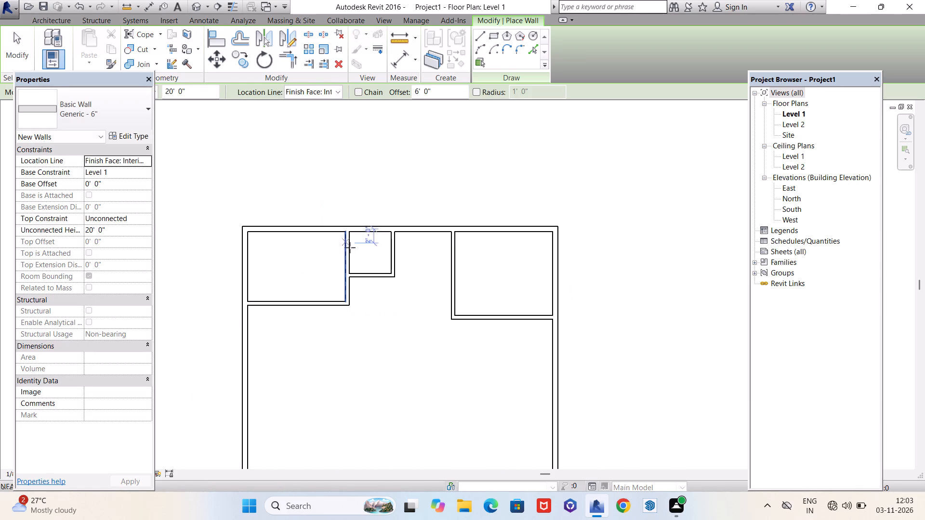
scroll(347, 262, "up", 3)
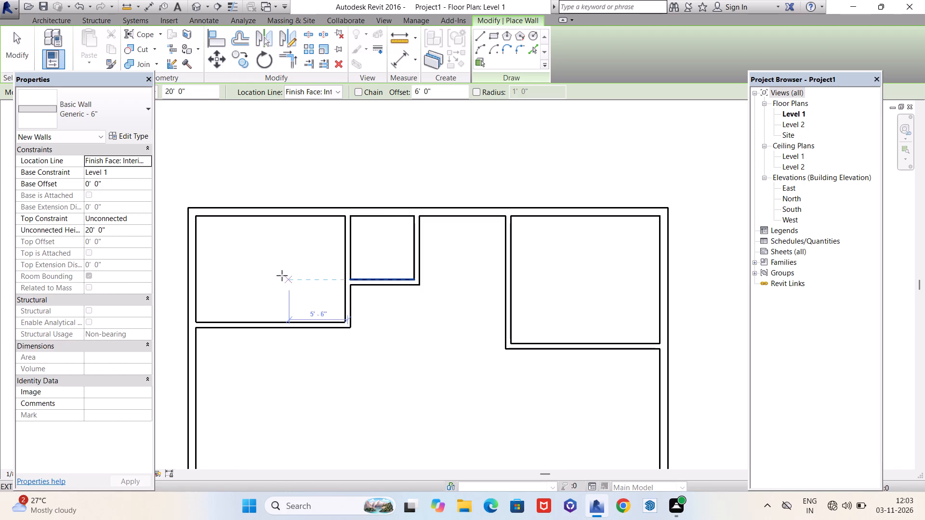
scroll(280, 285, "down", 1)
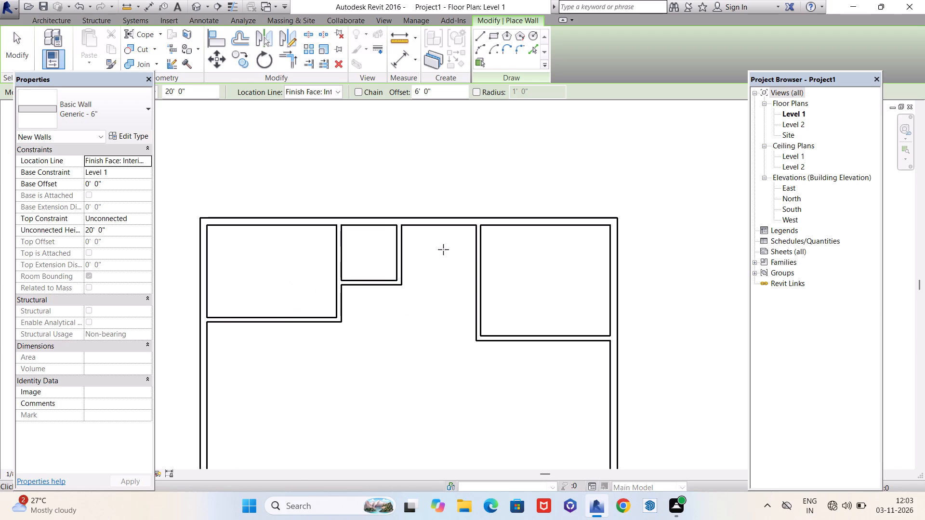
scroll(436, 243, "up", 1)
scroll(436, 241, "down", 2)
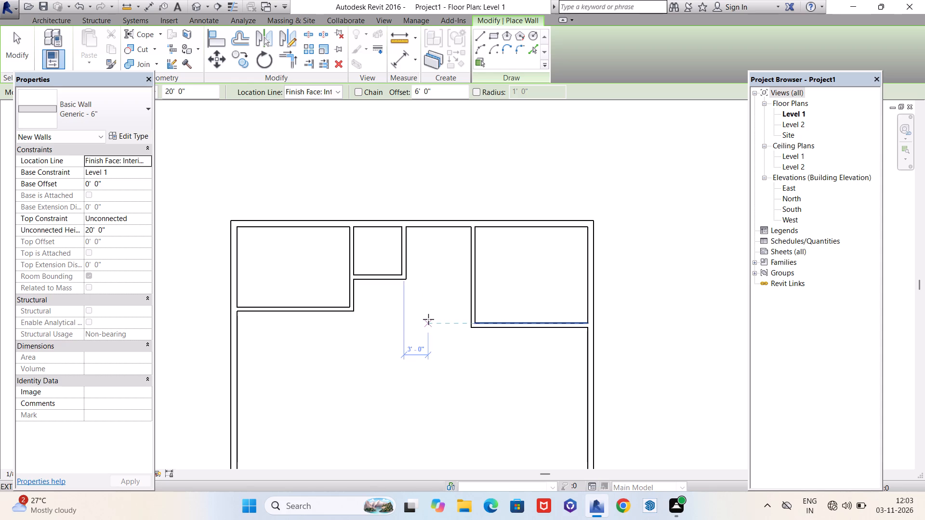
scroll(430, 319, "up", 1)
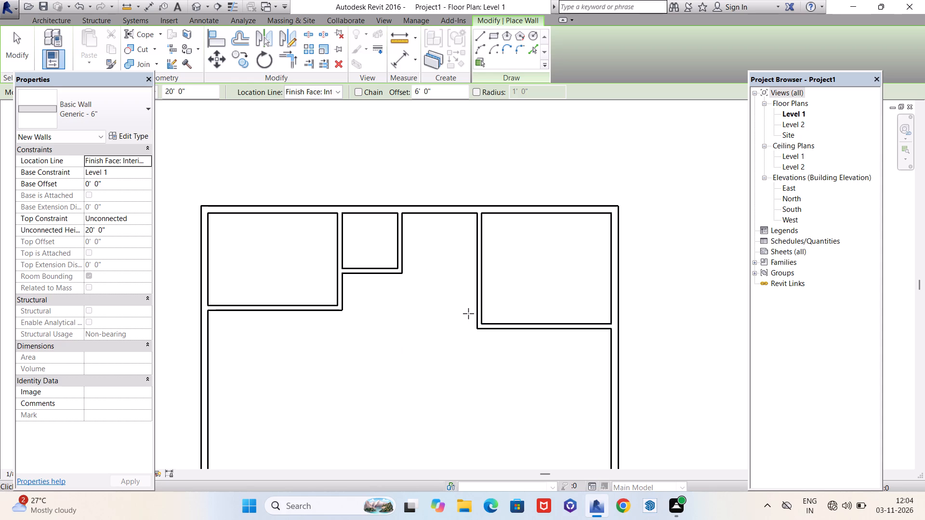
scroll(468, 313, "up", 1)
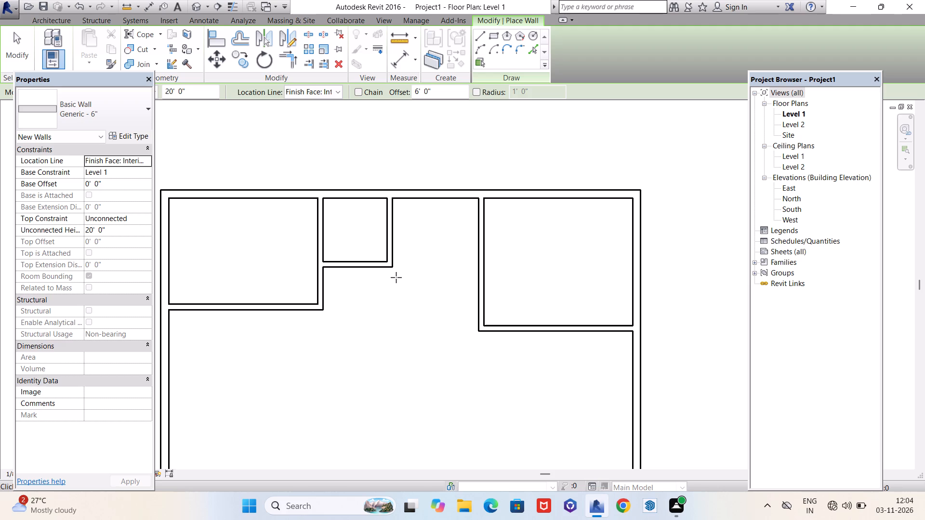
type("wa")
left_click_drag(451, 93, 412, 92)
type("8'")
key("Return")
left_click(477, 199)
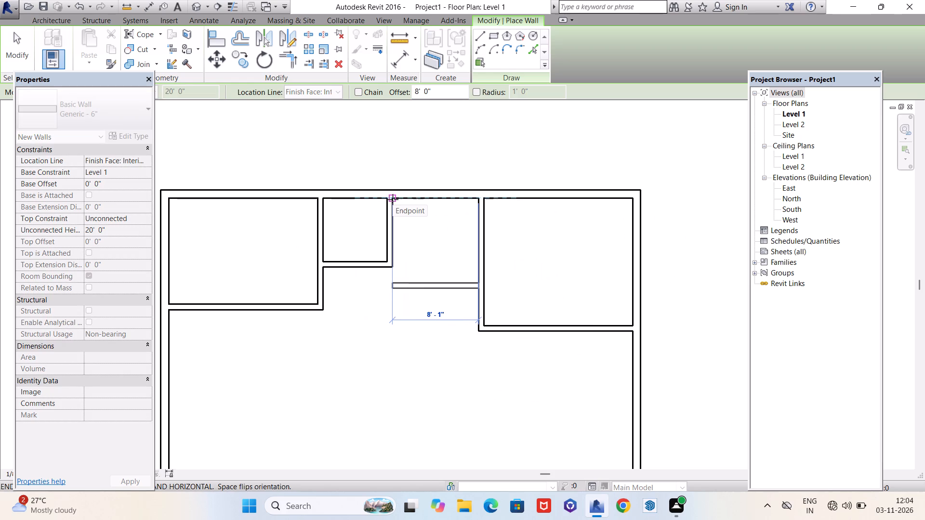
left_click(393, 199)
key("Escape")
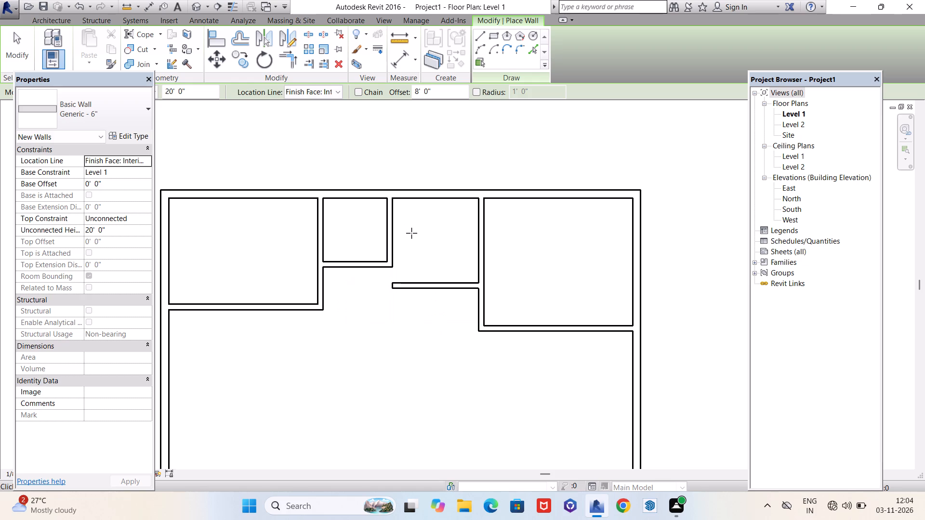
Extend the small room's east partition south to meet the new east-west partition, closing the room beside it.
scroll(413, 251, "up", 3)
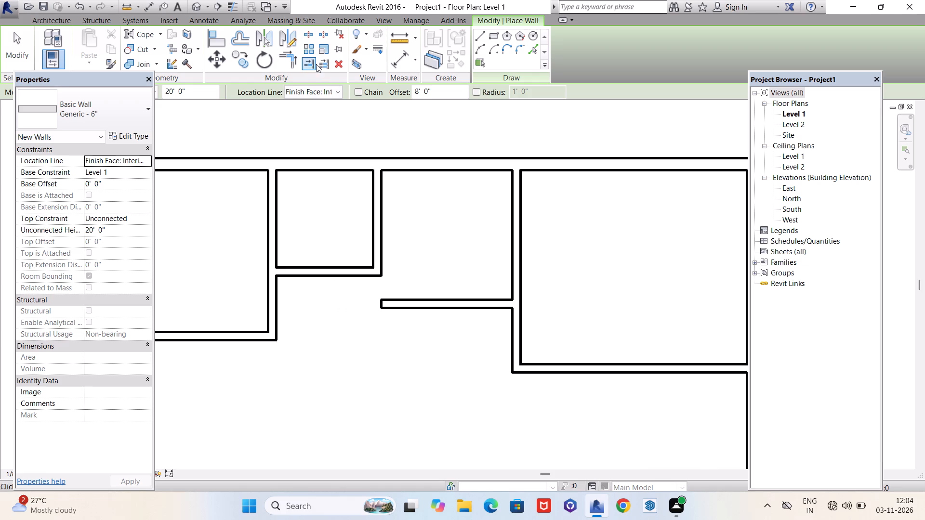
left_click(324, 61)
left_click(403, 301)
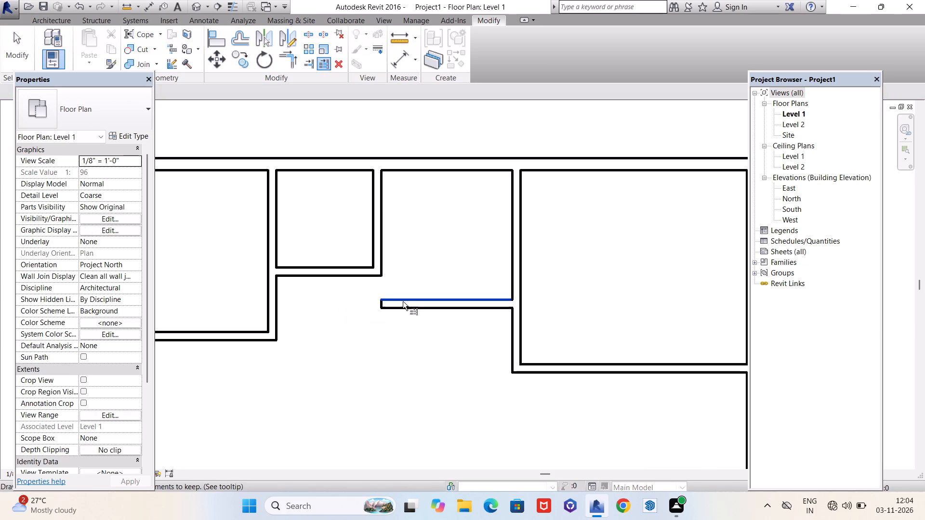
left_click(383, 266)
key("Escape")
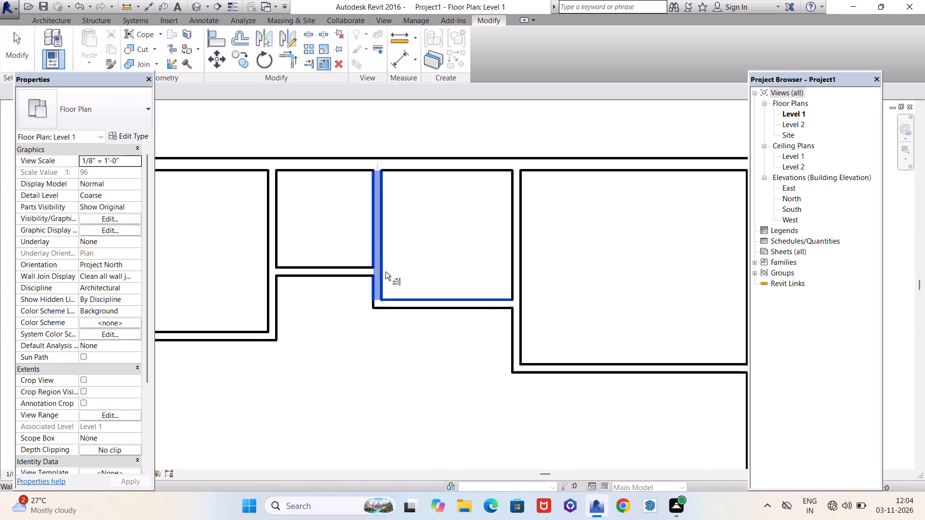
Measure the northeast room's west partition from the adjoining room's south partition to the northeast room's inner southwest corner.
scroll(413, 298, "down", 11)
middle_click_drag(406, 369, 409, 313)
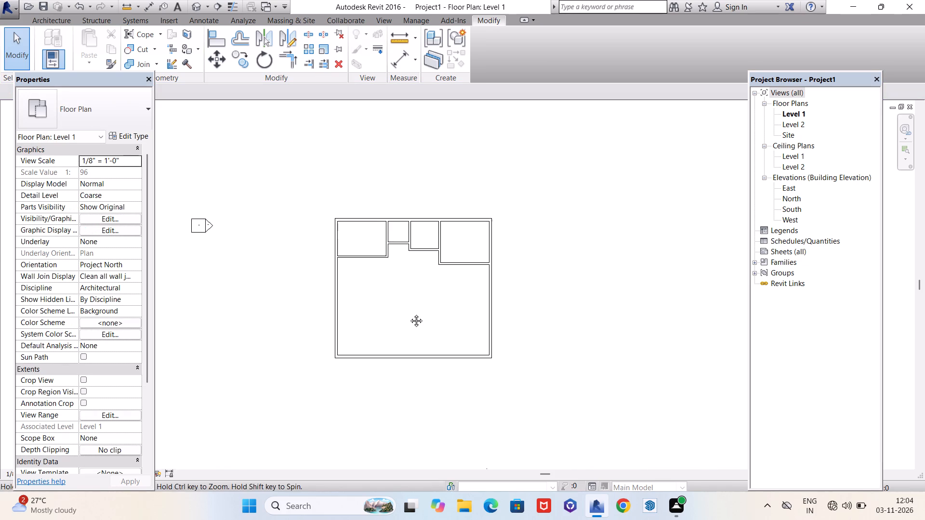
middle_click_drag(409, 313, 411, 301)
scroll(381, 291, "up", 4)
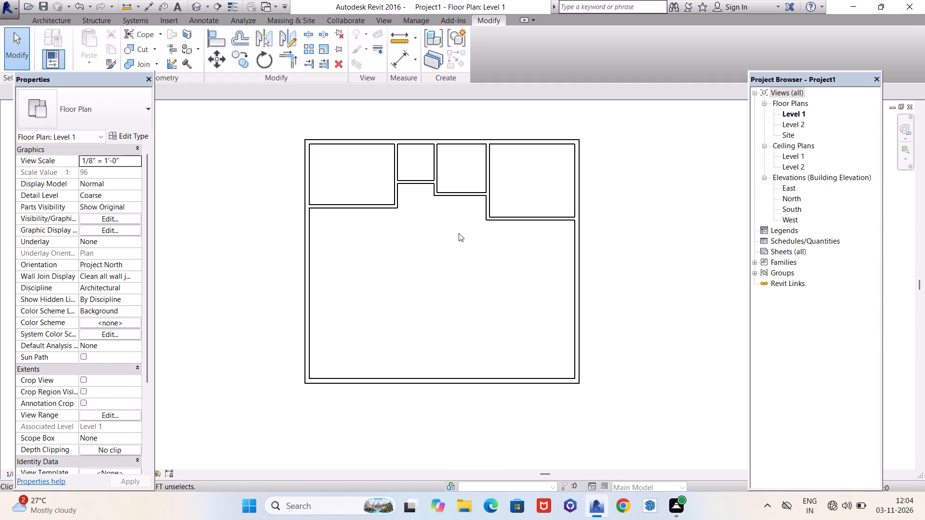
scroll(479, 199, "up", 6)
scroll(449, 250, "down", 1)
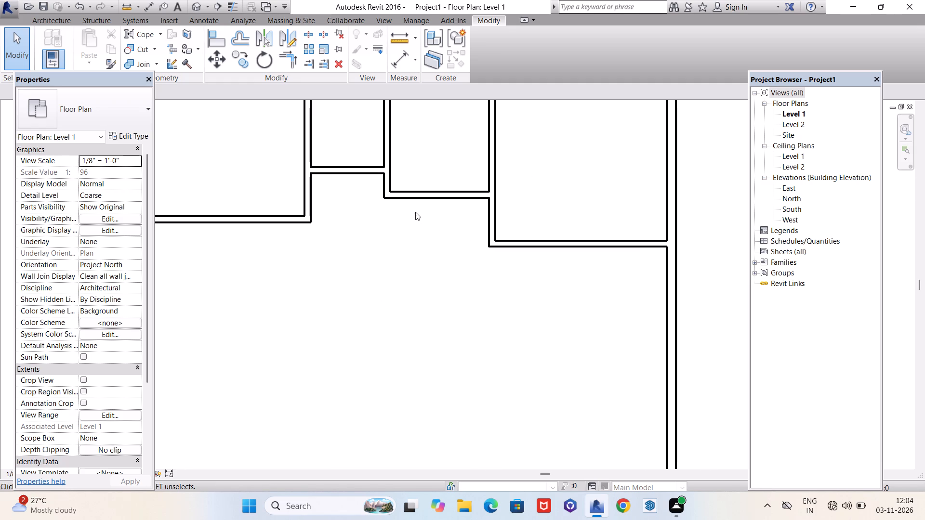
scroll(395, 217, "down", 2)
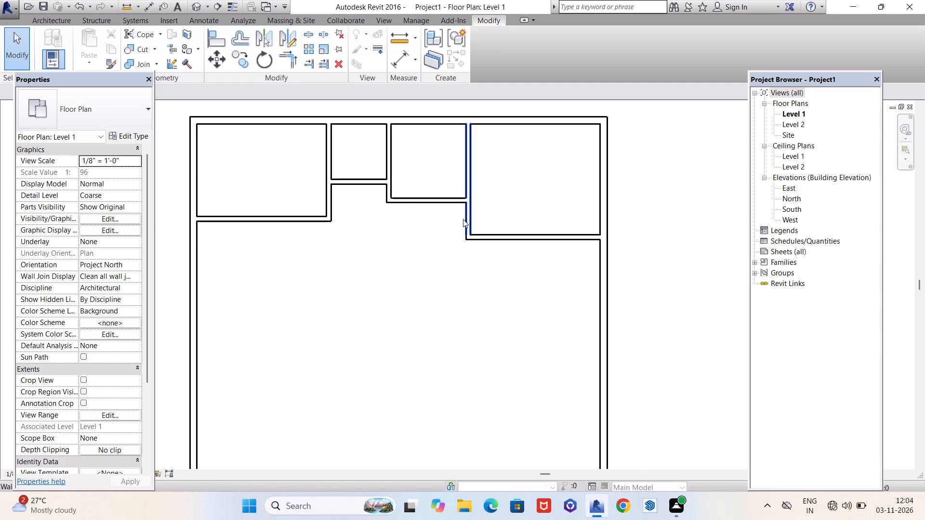
scroll(463, 219, "up", 3)
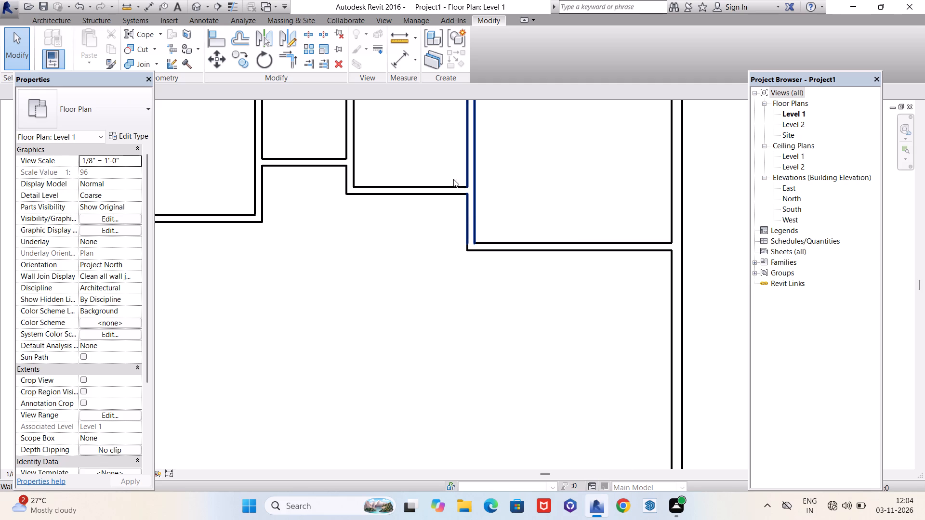
left_click(405, 37)
scroll(471, 200, "up", 9)
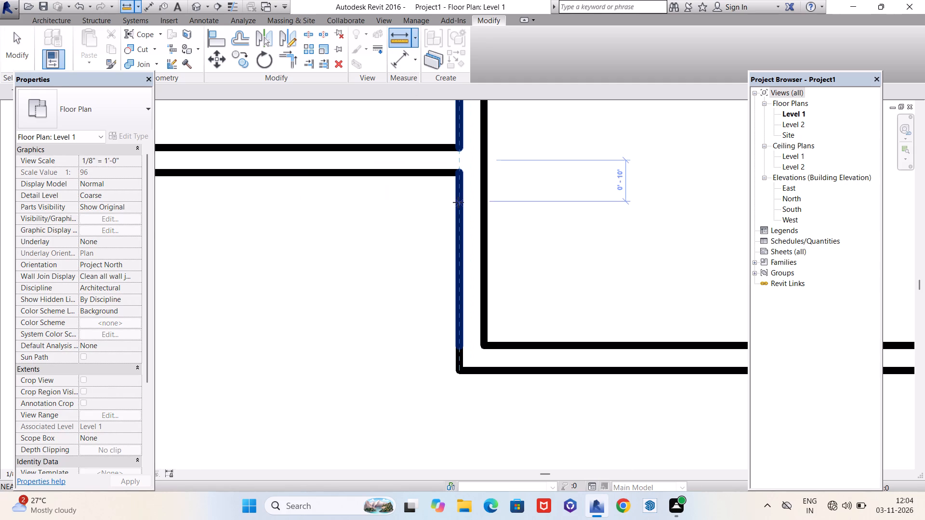
left_click(459, 197)
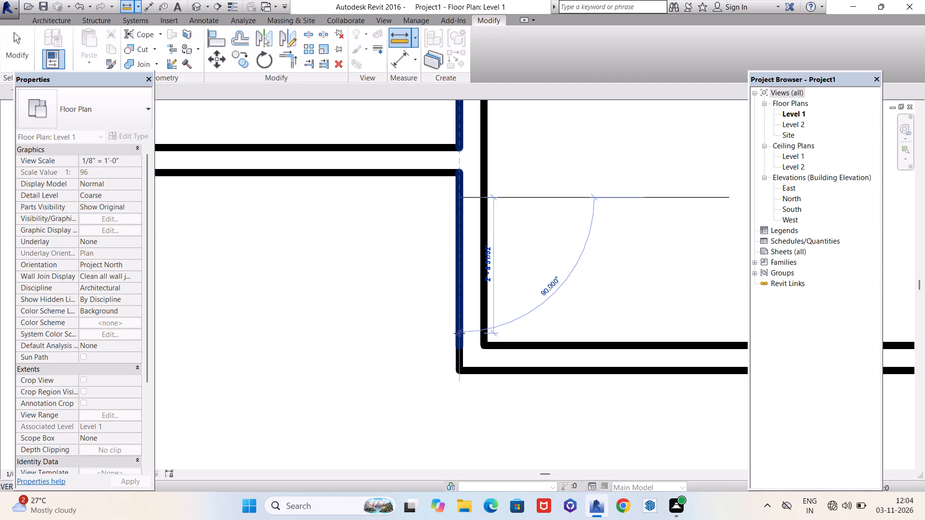
key("Escape")
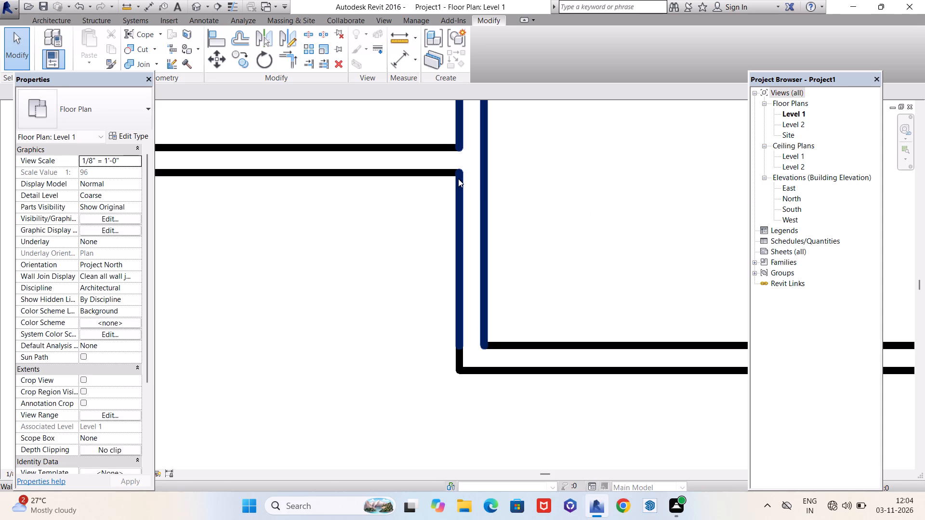
left_click(398, 38)
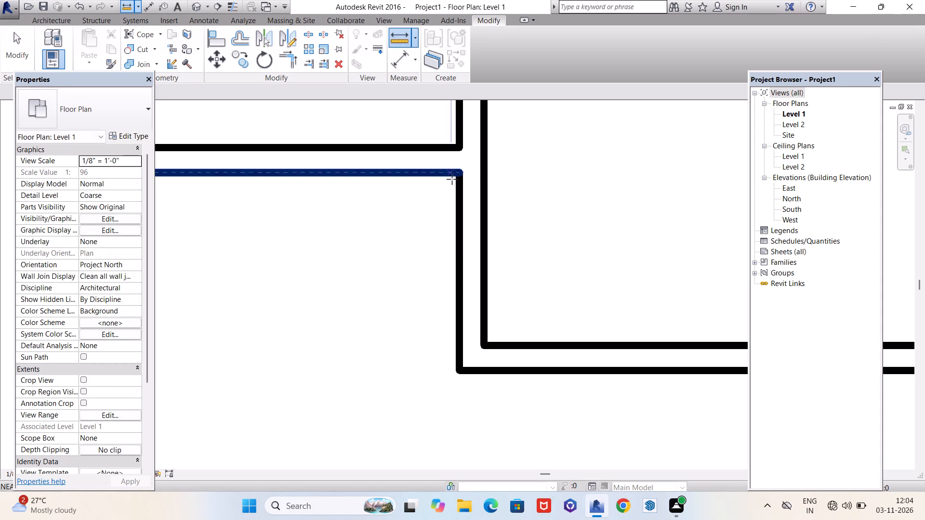
left_click(483, 176)
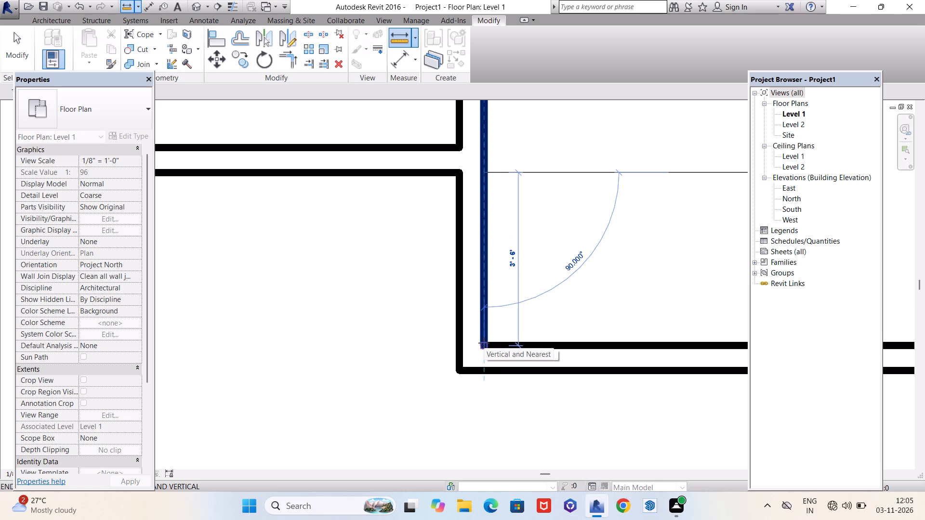
key("Escape")
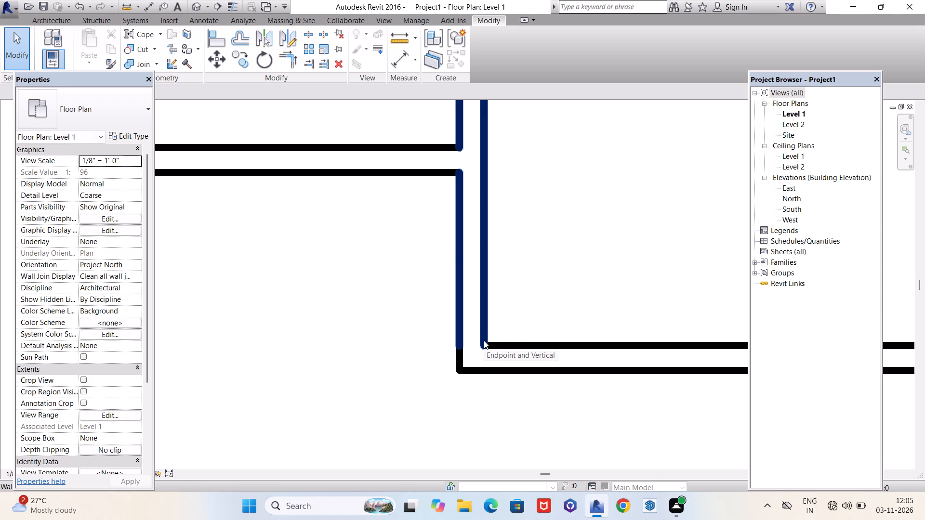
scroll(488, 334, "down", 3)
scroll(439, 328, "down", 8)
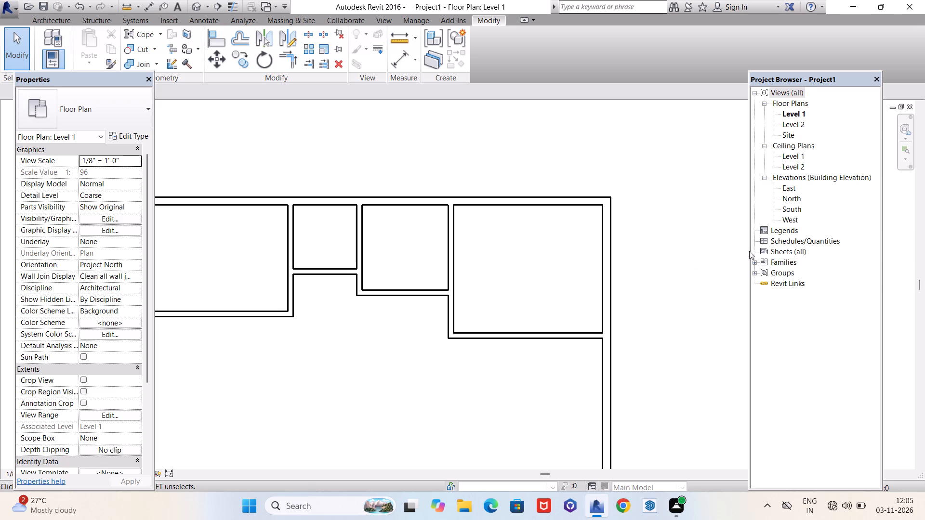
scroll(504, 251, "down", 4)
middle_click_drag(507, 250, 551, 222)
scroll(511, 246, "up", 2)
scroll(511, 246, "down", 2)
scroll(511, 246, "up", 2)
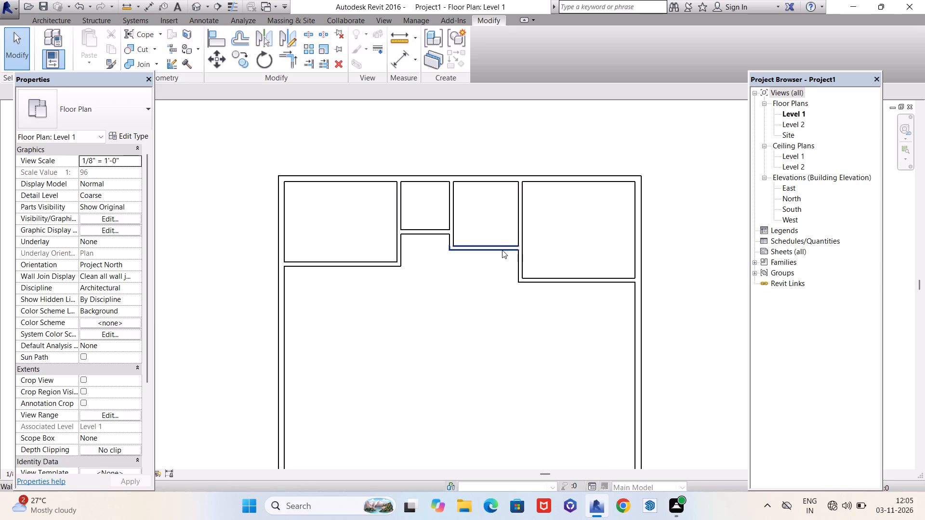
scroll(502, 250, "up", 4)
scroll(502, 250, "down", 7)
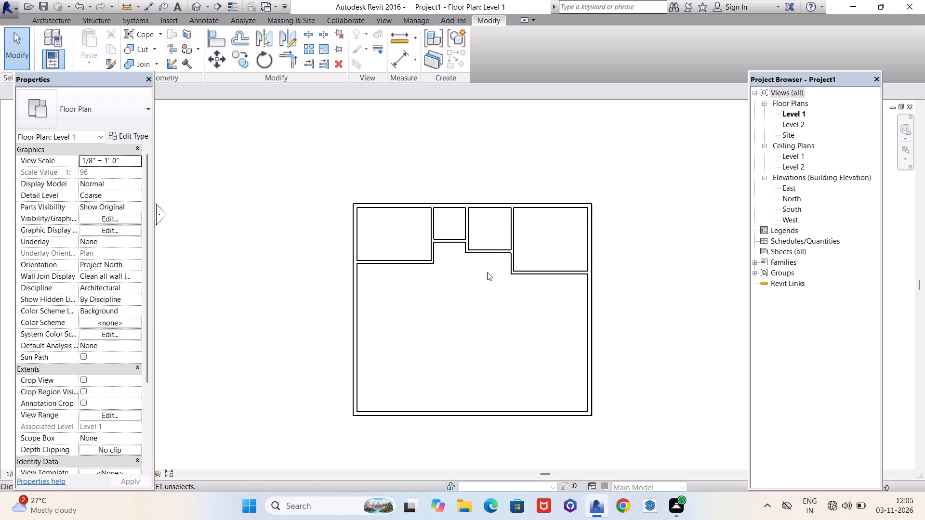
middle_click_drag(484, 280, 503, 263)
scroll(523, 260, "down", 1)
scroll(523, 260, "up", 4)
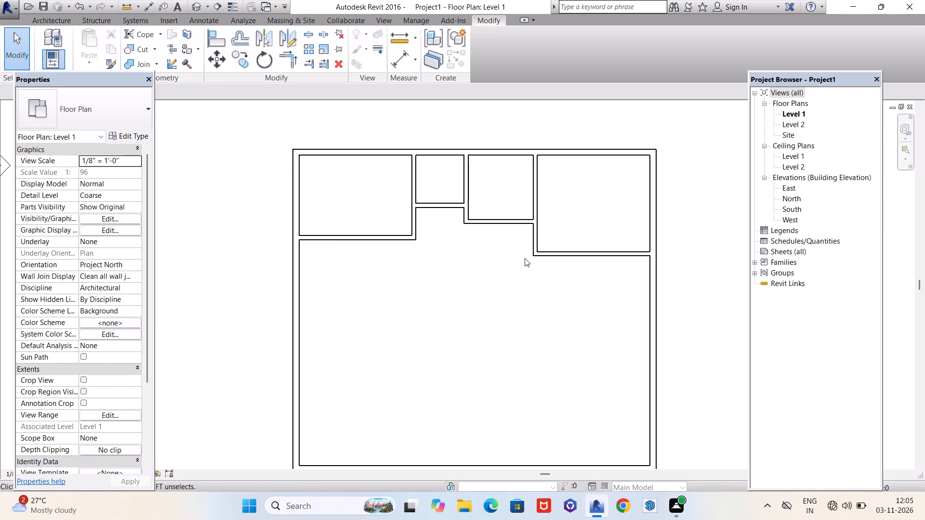
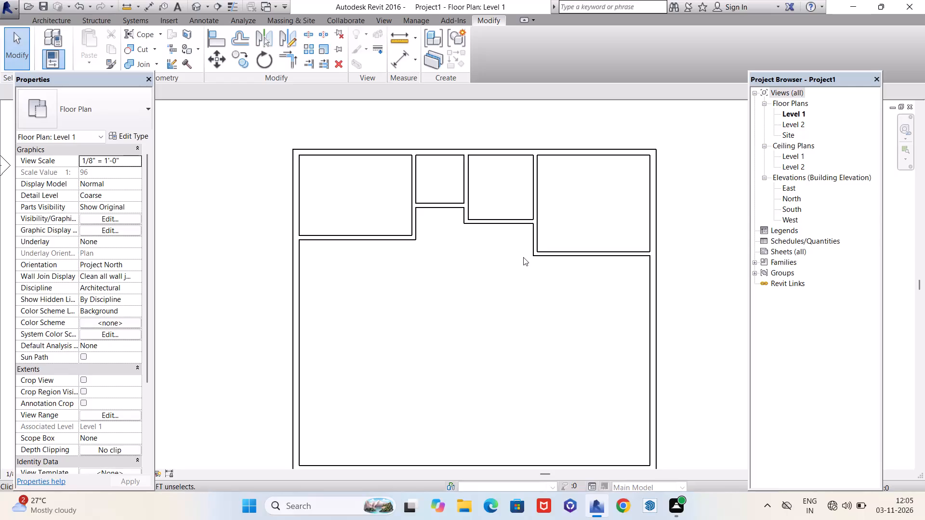
Draw a 5' north-south Generic - 6" partition south from the northeast room's south partition, offset 8' west of the east wall's inner face.
scroll(517, 262, "down", 2)
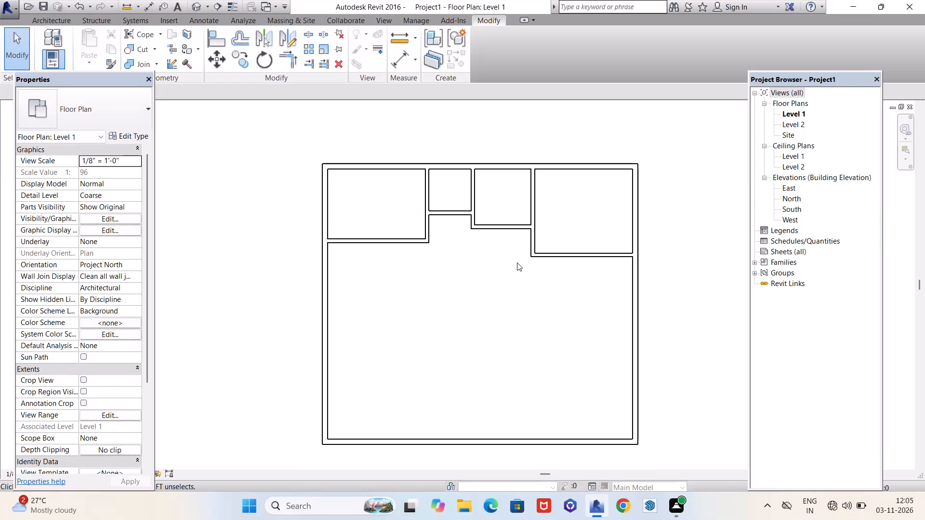
scroll(559, 254, "up", 2)
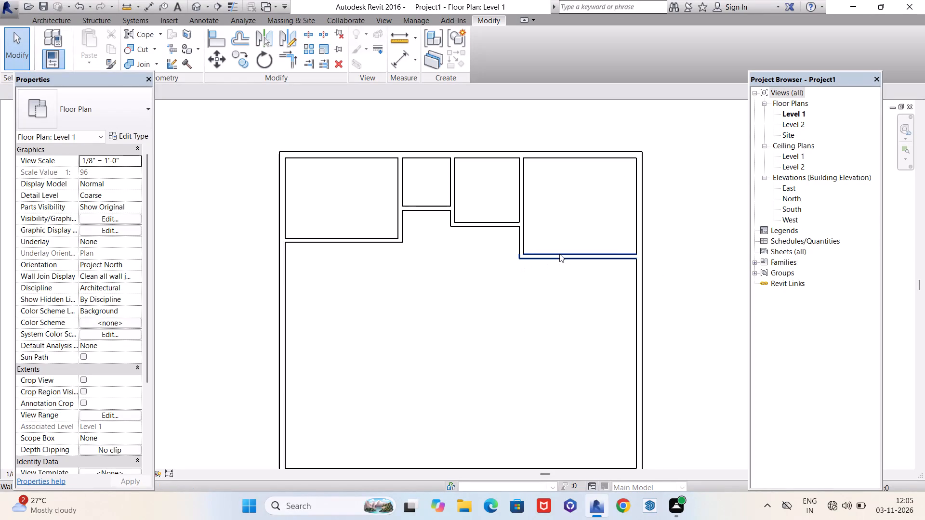
scroll(559, 254, "down", 2)
middle_click_drag(553, 250, 504, 247)
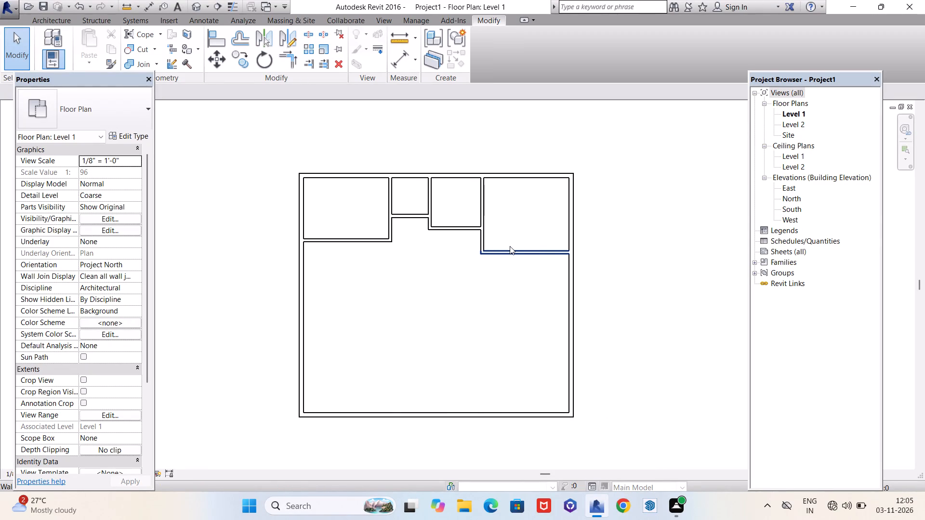
type("wa")
scroll(561, 252, "up", 6)
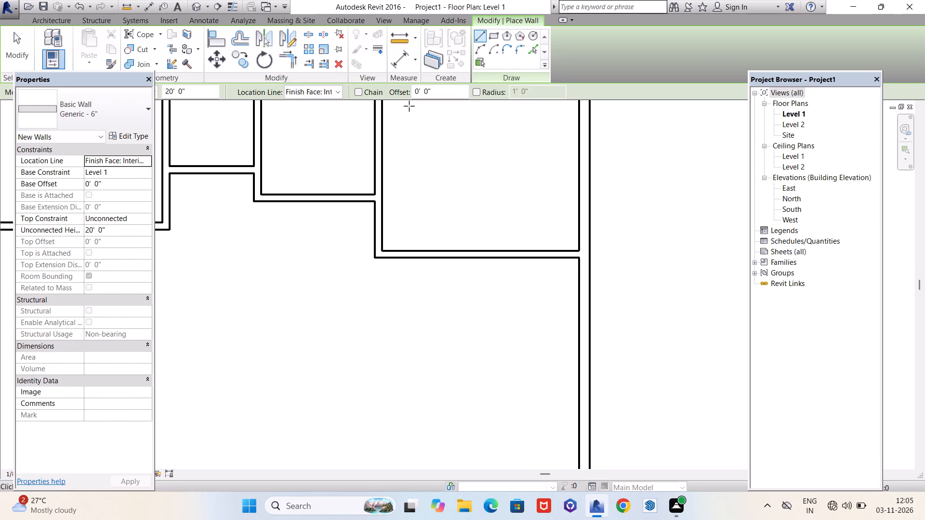
left_click_drag(440, 92, 415, 92)
type("8'")
key("Return")
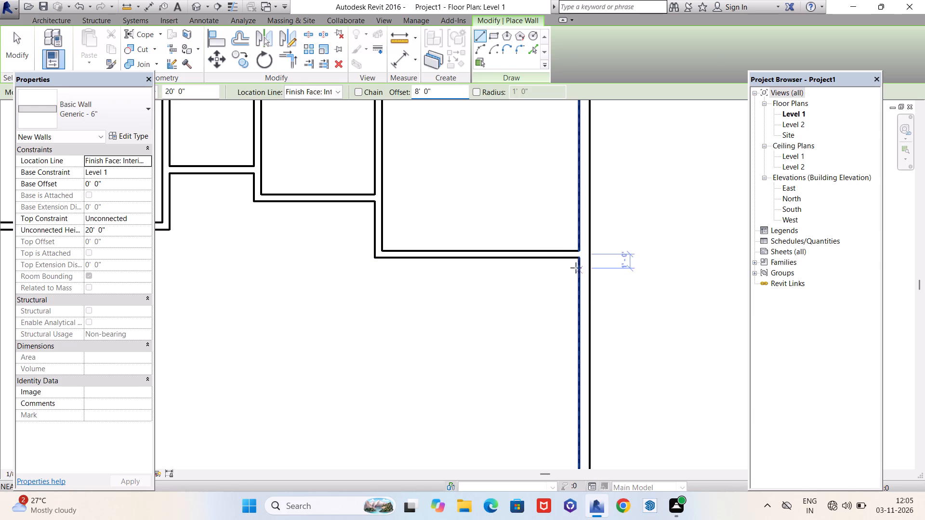
left_click(578, 259)
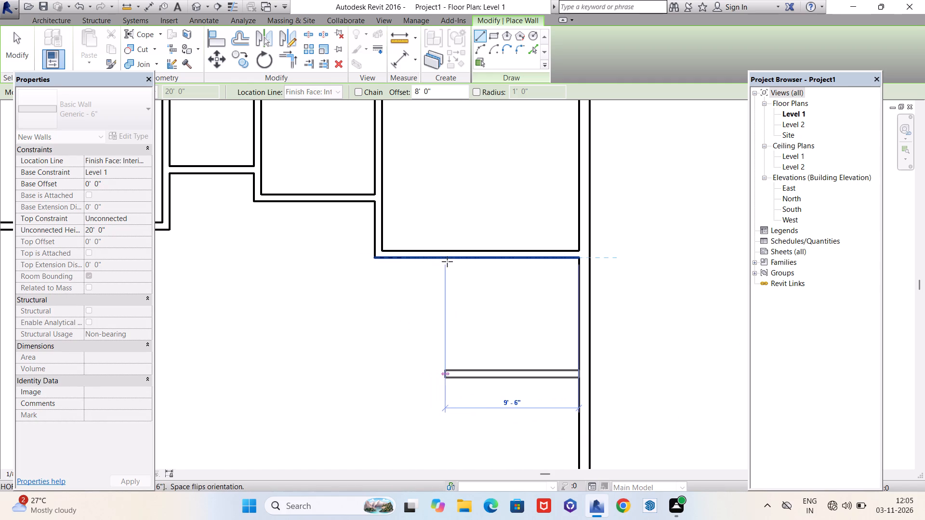
key("space")
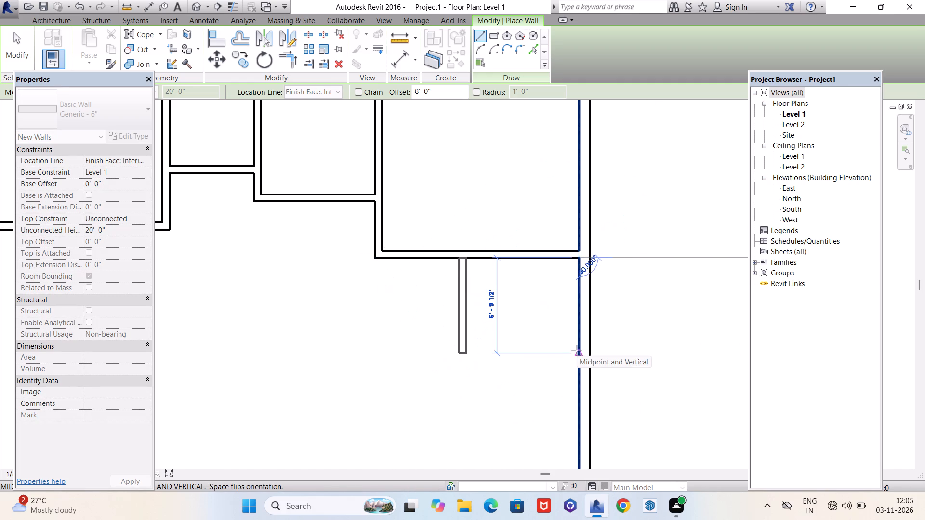
key("6")
key("BackSpace")
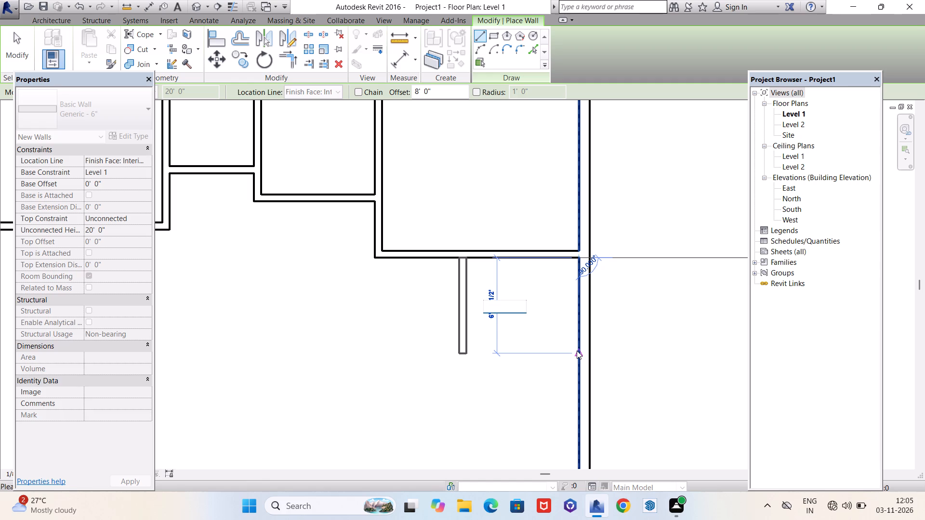
type("5'")
key("Return")
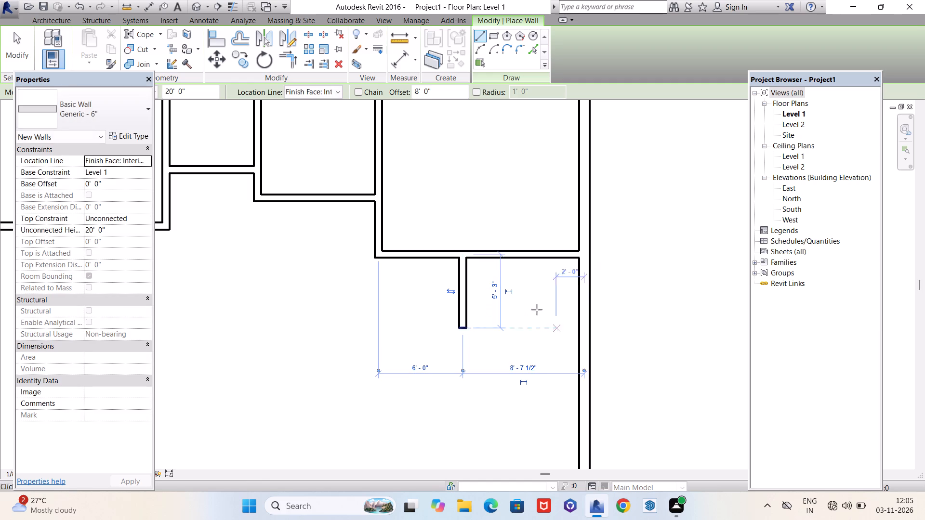
scroll(526, 301, "up", 4)
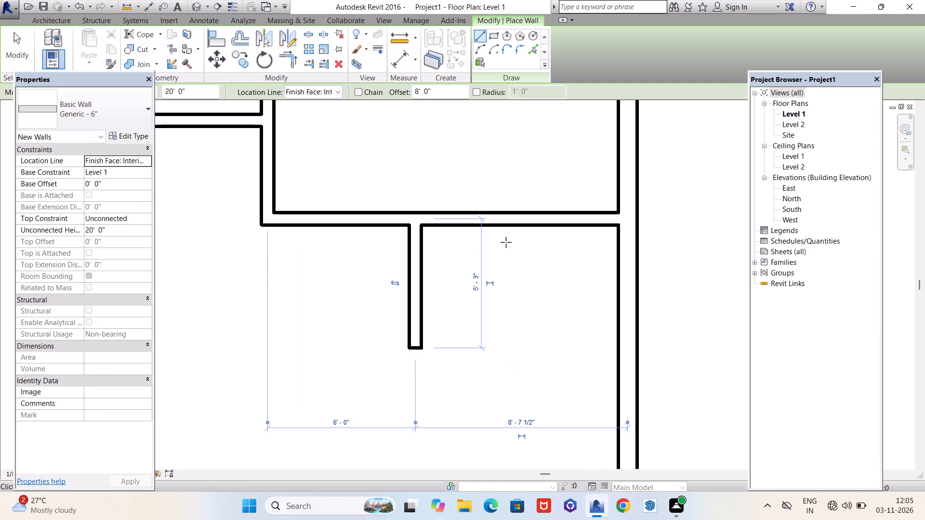
key("Escape")
Draw an 8' east-west Generic - 6" partition to the east wall, offset 5' south of the northeast room's south partition, closing the small room.
left_click_drag(443, 88, 417, 87)
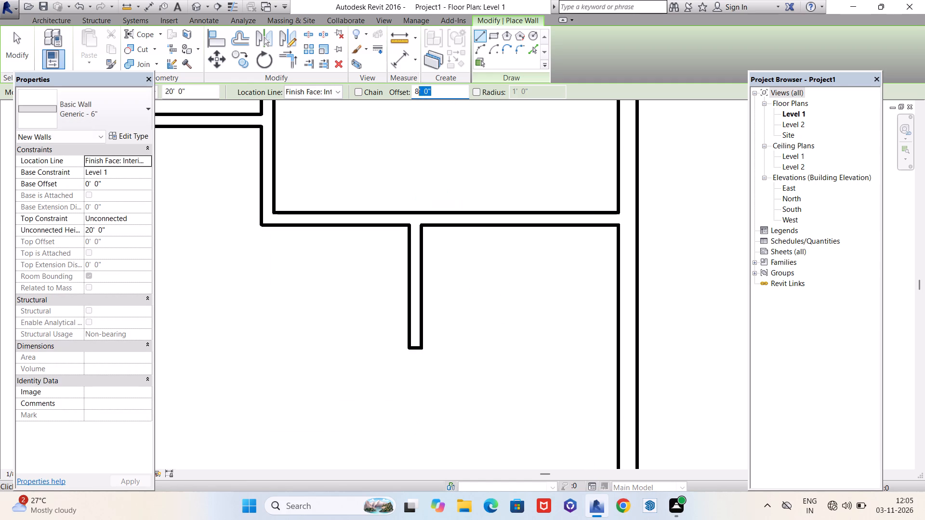
left_click_drag(417, 87, 411, 87)
type("5'")
key("Return")
left_click(420, 226)
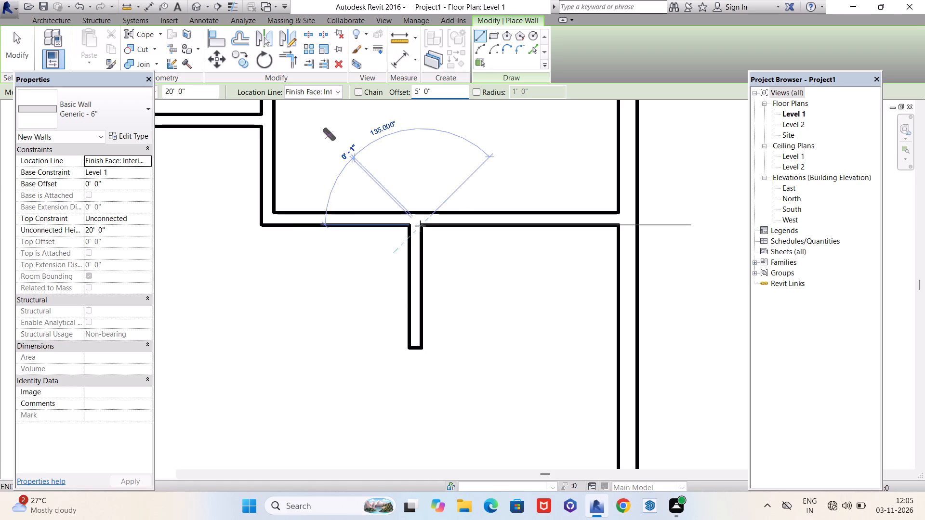
left_click(616, 223)
key("Escape")
Examine the plan layout around the new small east room and the open area south of the partitions.
scroll(620, 293, "down", 5)
scroll(577, 284, "down", 5)
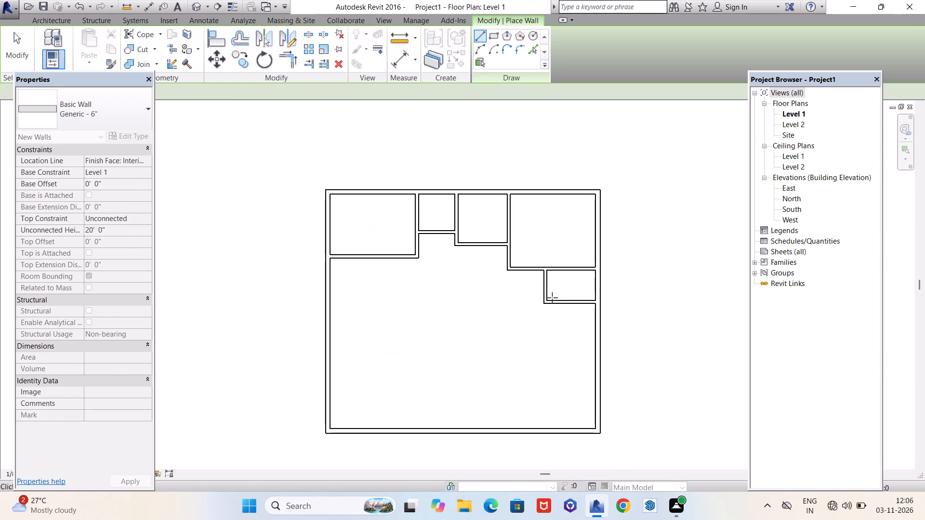
middle_click_drag(446, 320, 458, 282)
scroll(556, 235, "up", 4)
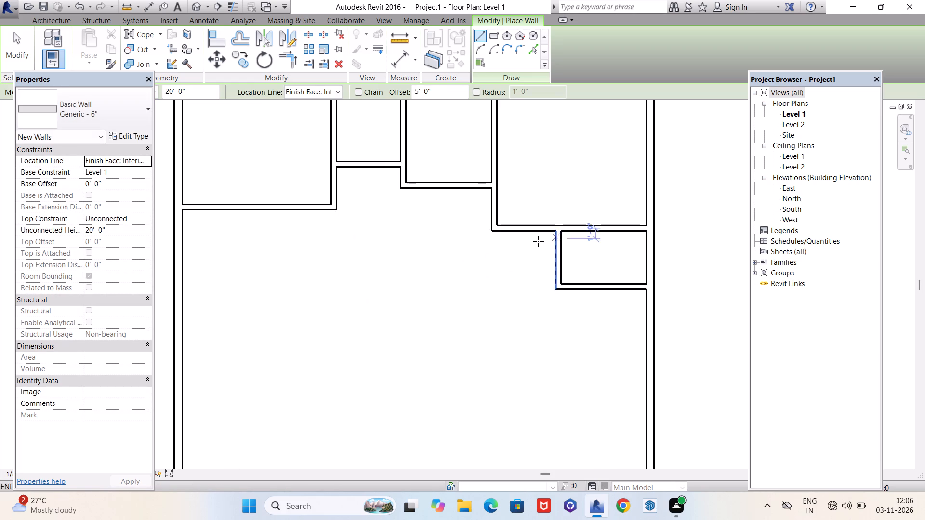
scroll(348, 291, "down", 3)
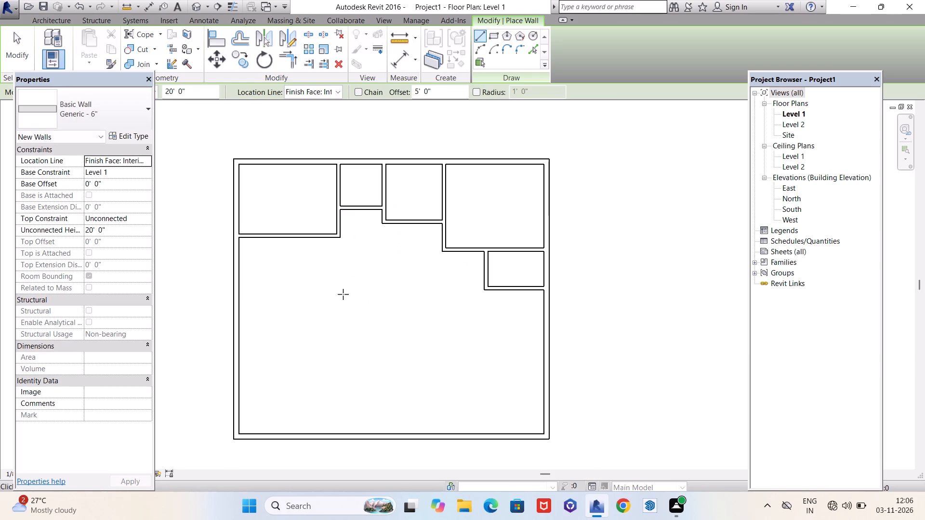
scroll(493, 248, "up", 4)
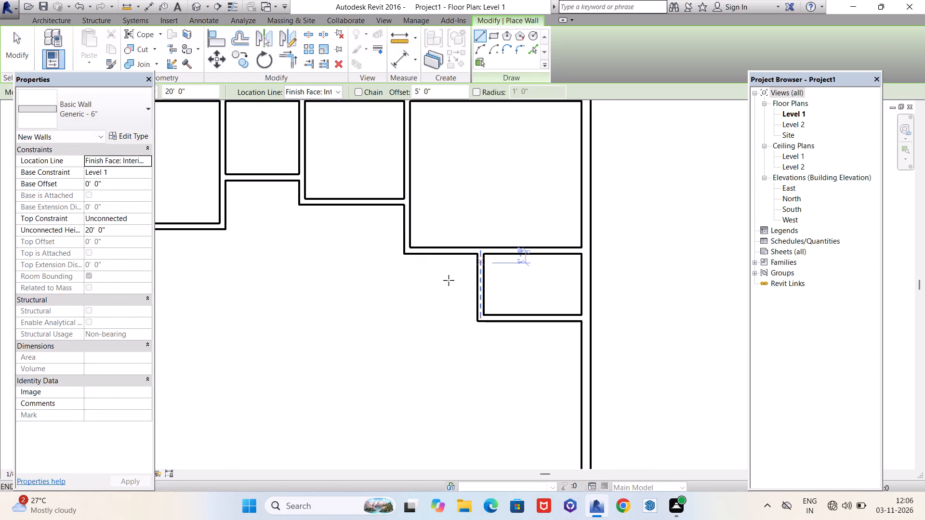
scroll(431, 298, "down", 5)
scroll(426, 261, "up", 4)
scroll(484, 325, "down", 3)
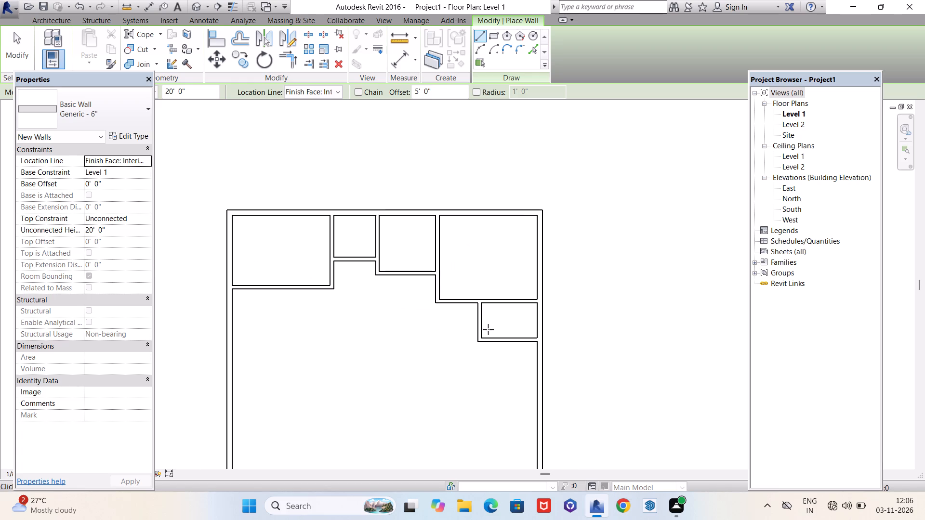
scroll(416, 322, "up", 3)
scroll(475, 339, "down", 3)
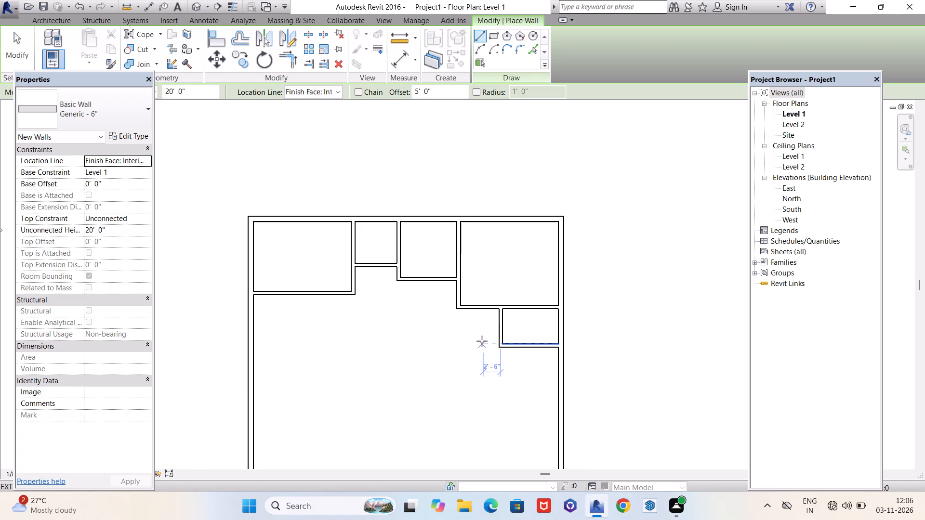
scroll(455, 341, "up", 3)
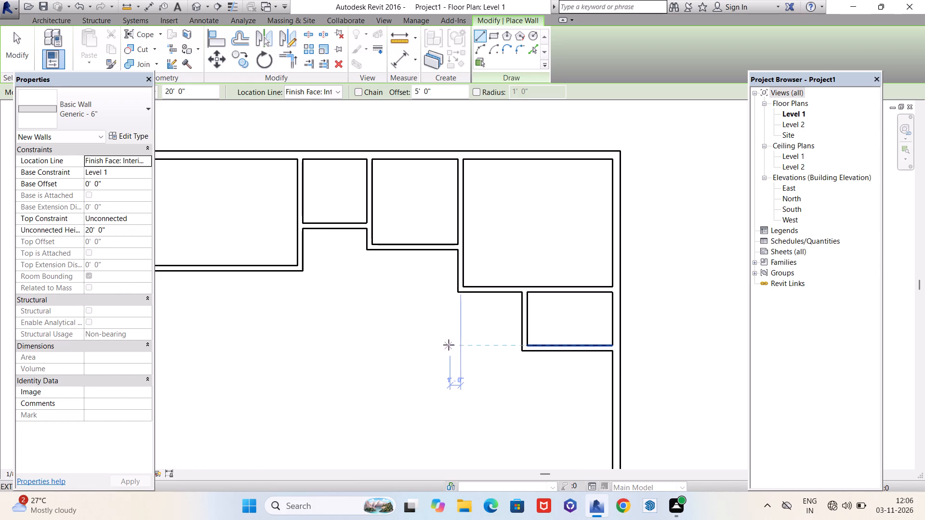
scroll(499, 344, "down", 4)
scroll(489, 372, "up", 3)
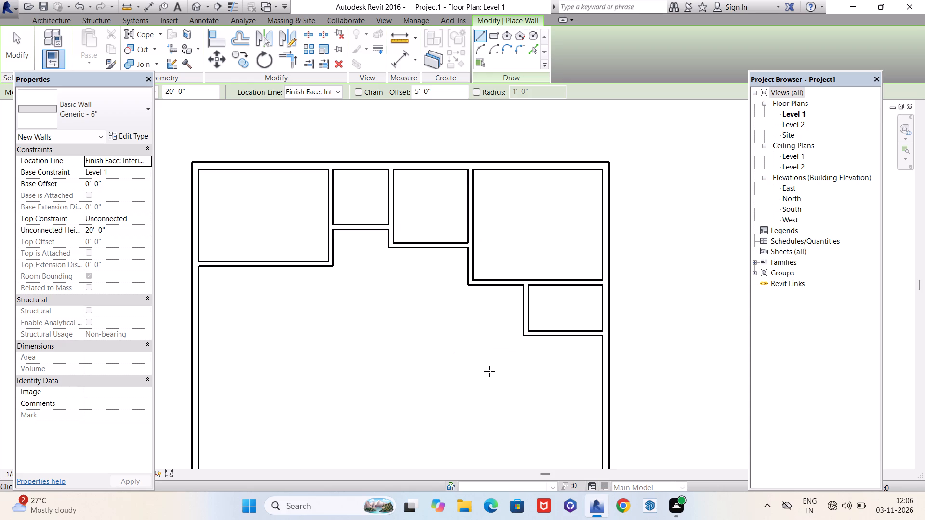
scroll(489, 371, "down", 3)
middle_click_drag(462, 372, 515, 346)
scroll(554, 301, "up", 4)
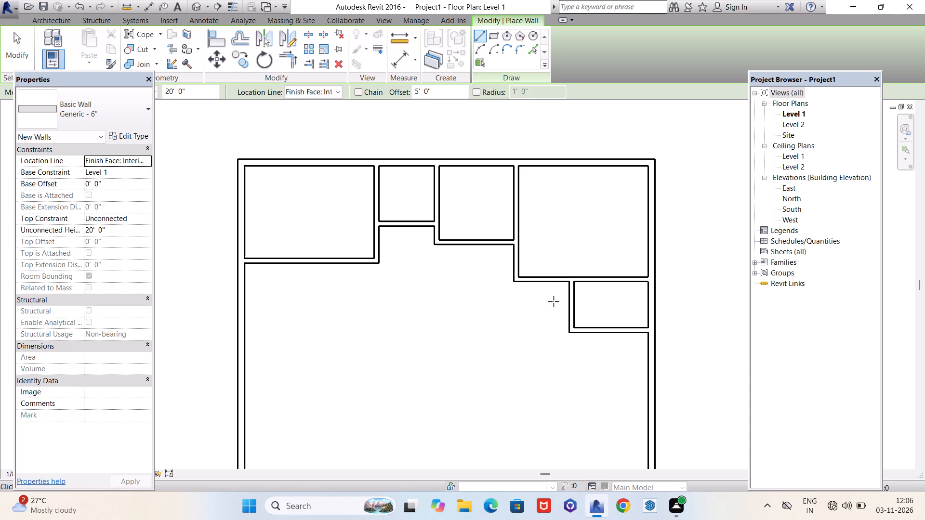
scroll(554, 301, "down", 2)
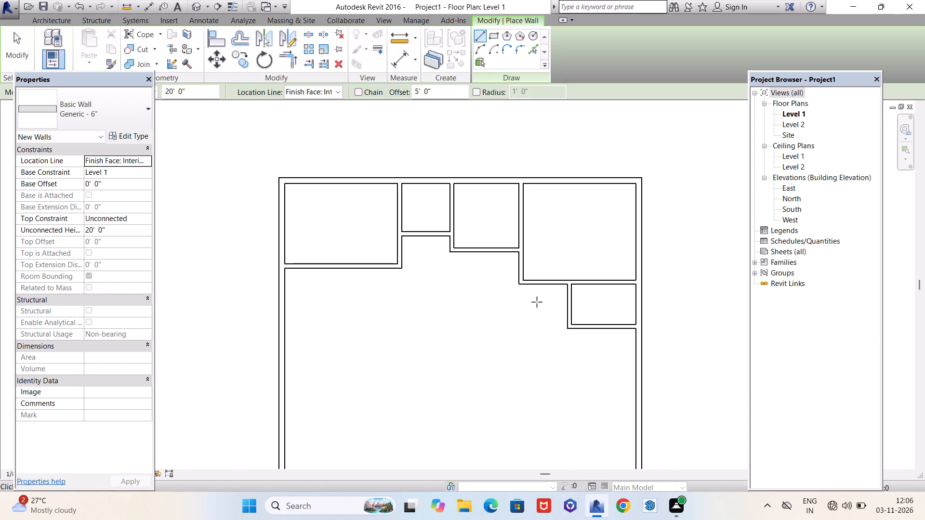
scroll(537, 302, "up", 1)
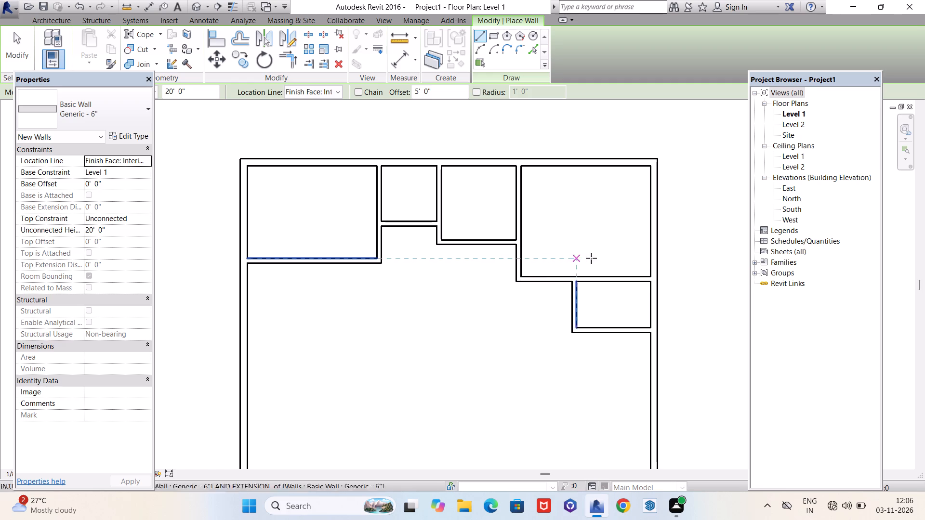
scroll(552, 314, "down", 3)
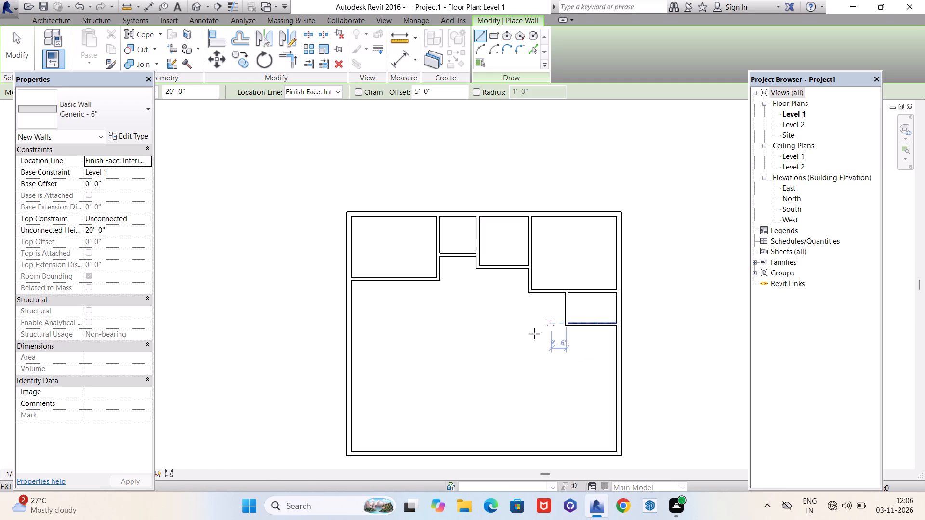
middle_click_drag(534, 324, 536, 296)
scroll(536, 296, "up", 3)
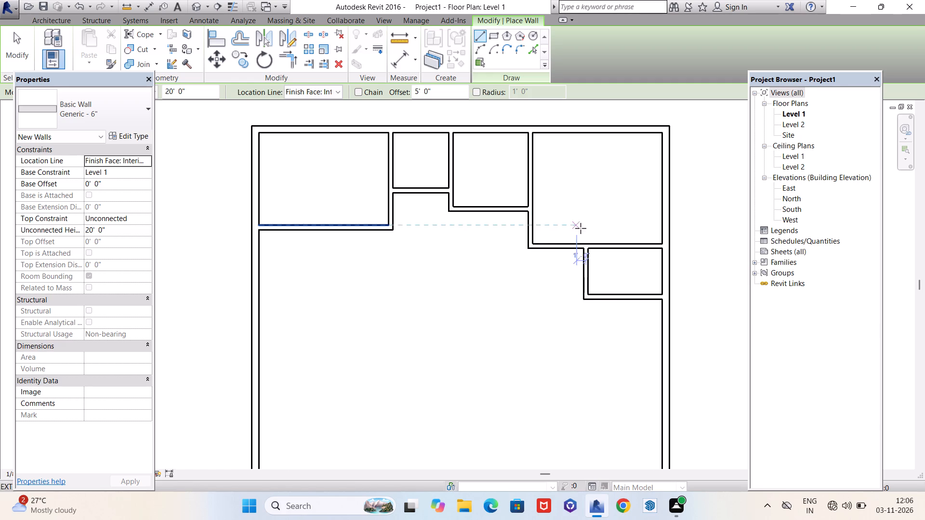
scroll(554, 306, "down", 3)
middle_click_drag(521, 343, 511, 314)
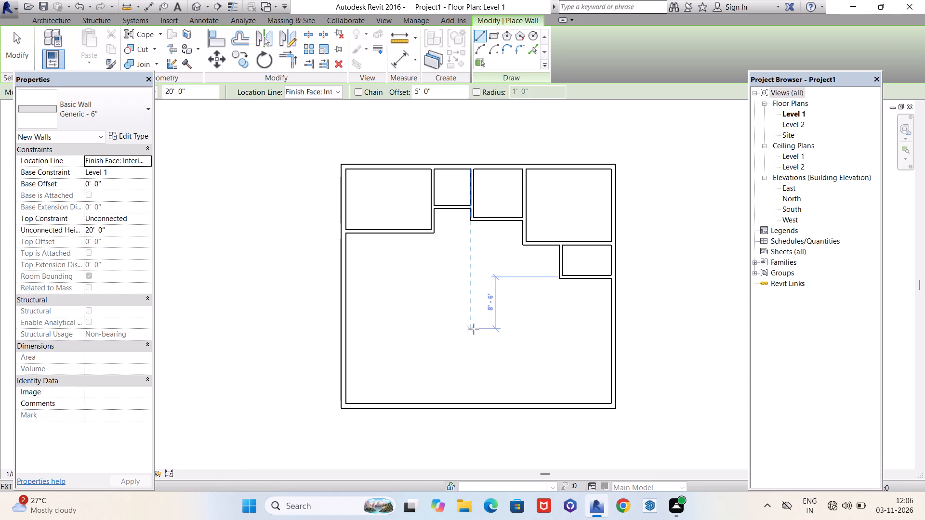
scroll(474, 329, "down", 1)
middle_click(458, 320)
scroll(458, 318, "down", 1)
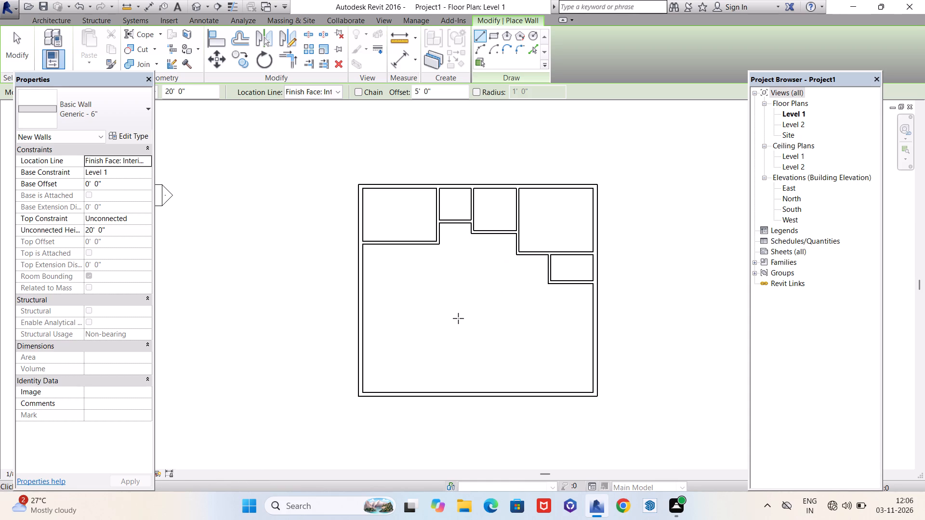
scroll(449, 347, "down", 1)
middle_click_drag(449, 350, 456, 338)
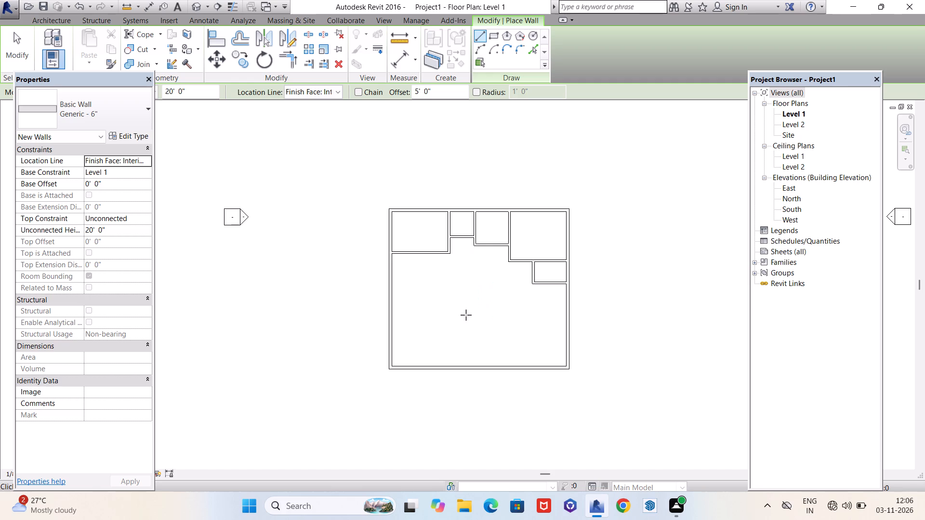
Draw a 14' east-west Generic - 6" partition from the east wall, offset 12' north of the south wall's inner face.
scroll(498, 325, "up", 2)
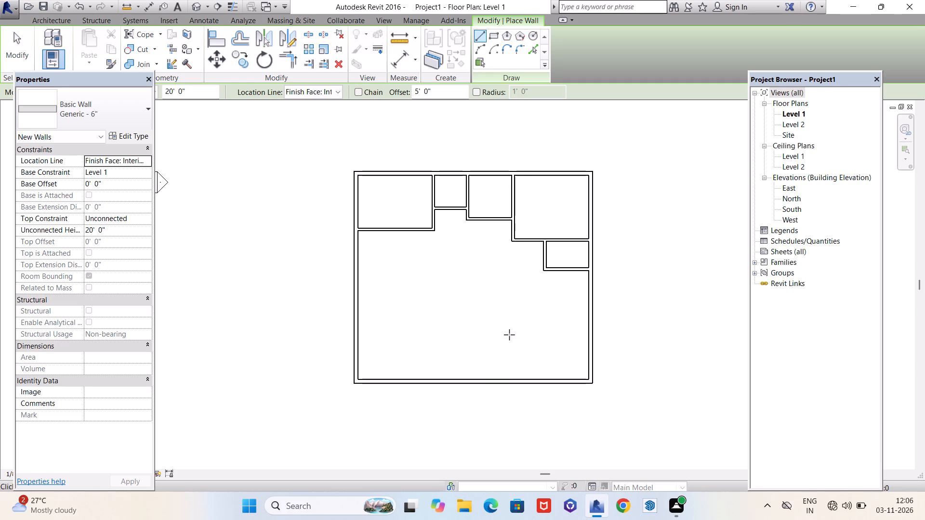
scroll(510, 335, "up", 2)
scroll(576, 366, "up", 4)
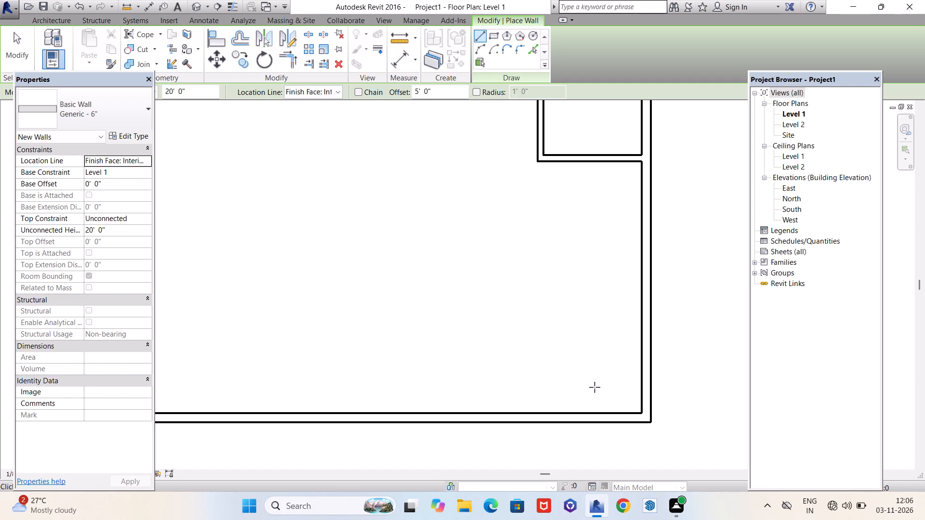
scroll(563, 387, "down", 1)
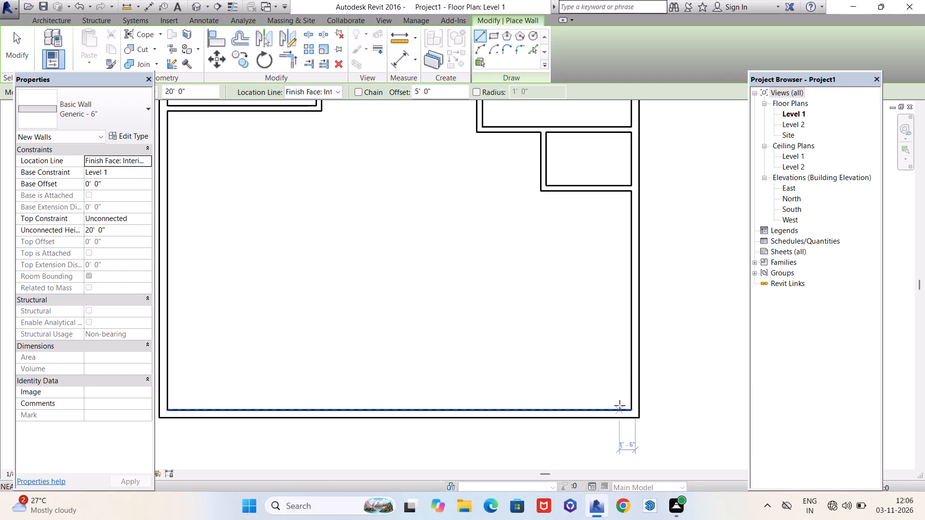
left_click_drag(442, 92, 411, 90)
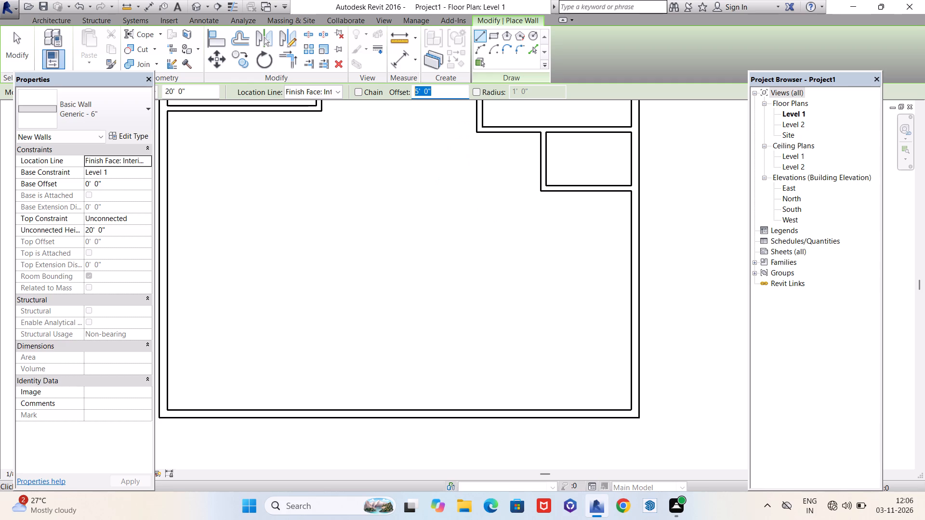
left_click_drag(411, 90, 410, 90)
type("12'")
key("Return")
scroll(417, 169, "down", 3)
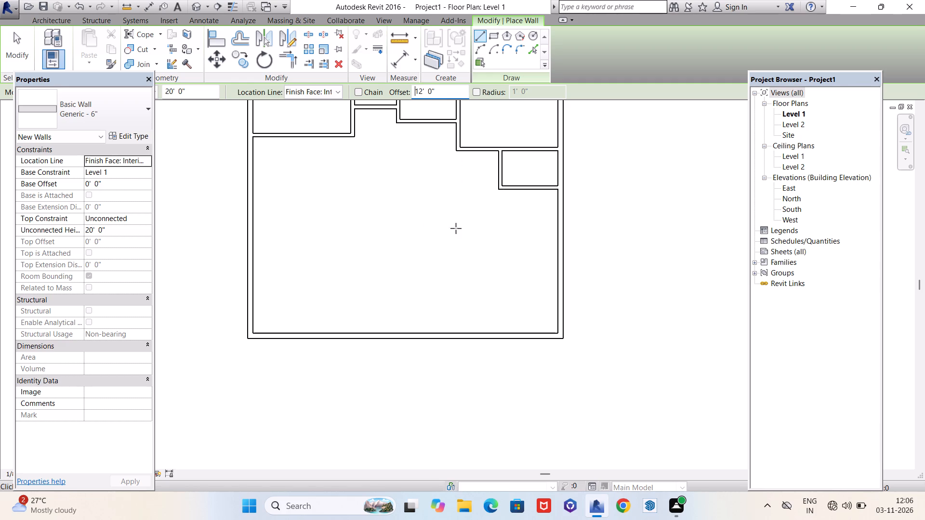
left_click(557, 331)
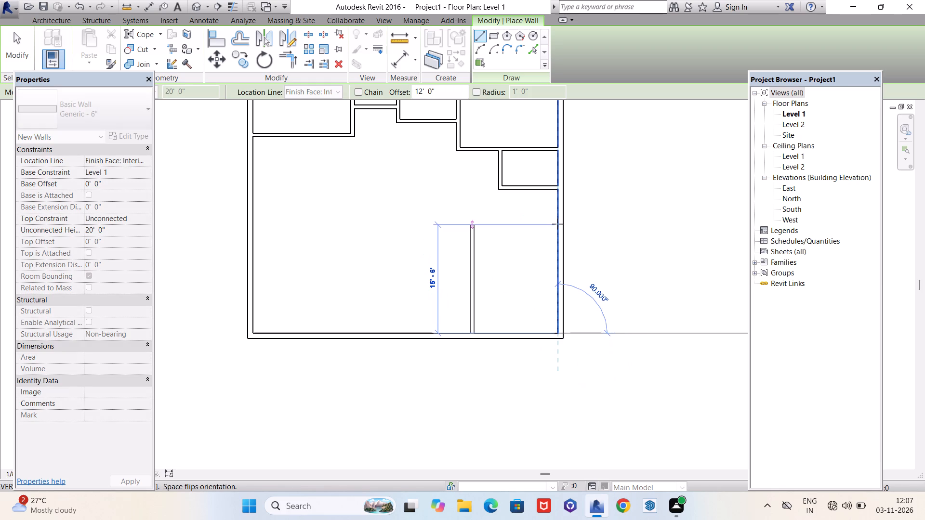
key("space")
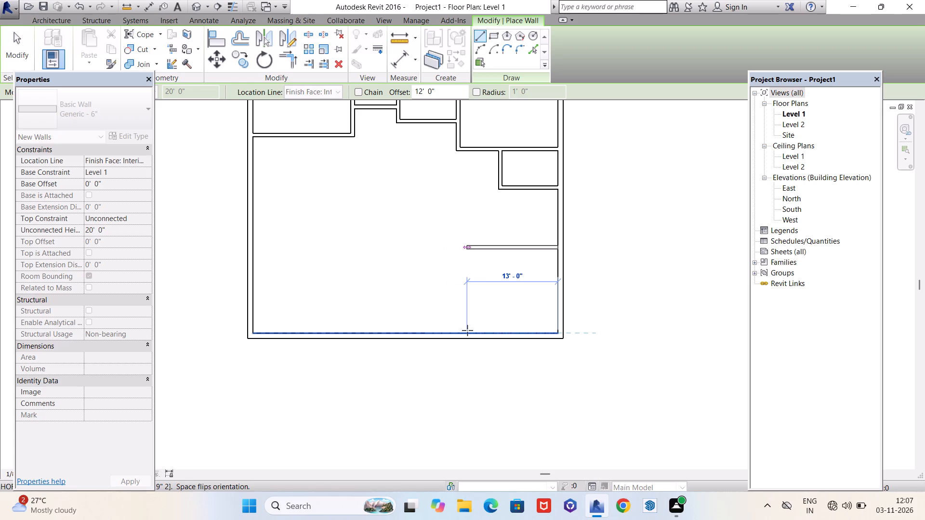
type("14'")
key("Return")
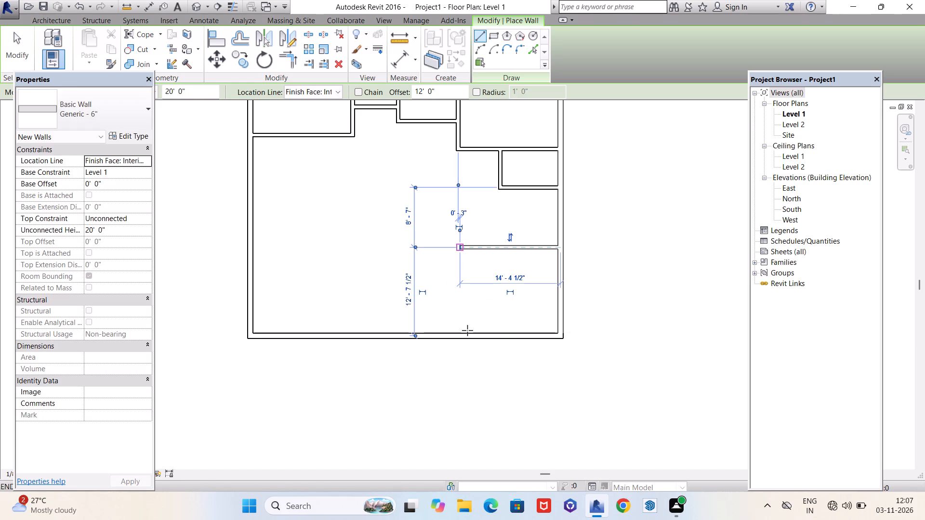
scroll(468, 262, "up", 2)
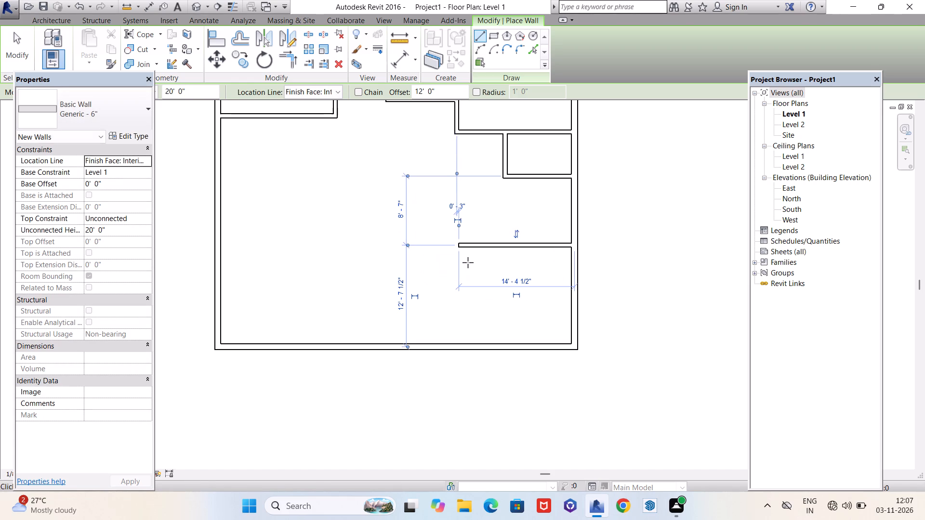
key("Escape")
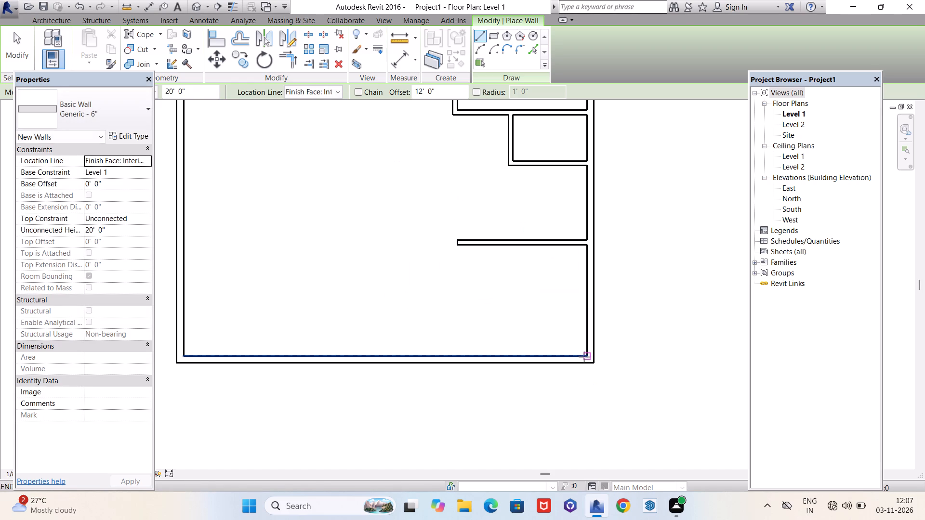
Draw a 12' north-south Generic - 6" partition to the south wall, offset 14' west of the east wall's inner face, closing the southeast room.
left_click_drag(449, 94, 415, 90)
type("14'")
key("Return")
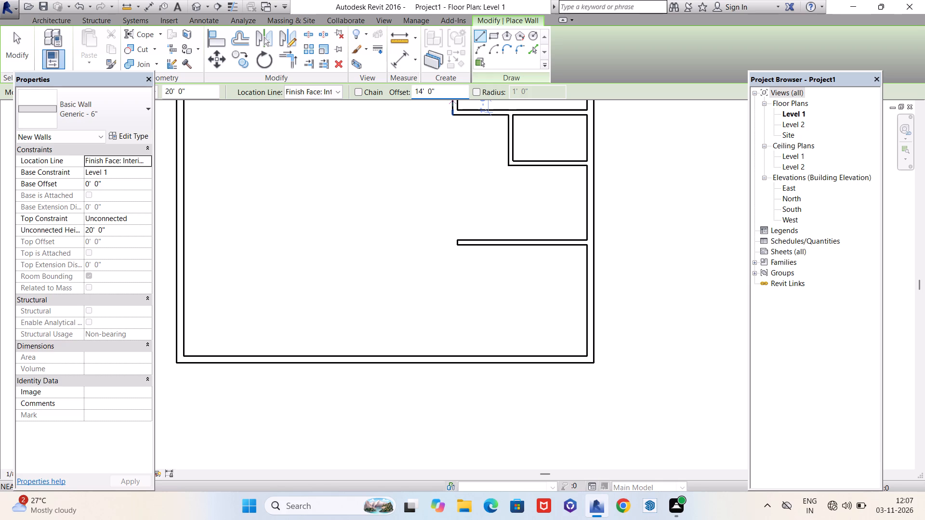
left_click(588, 247)
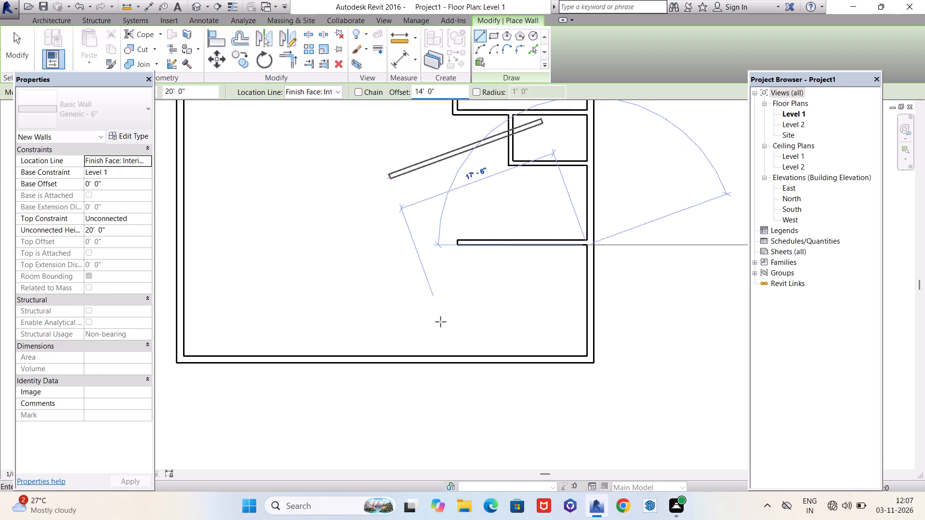
left_click(586, 354)
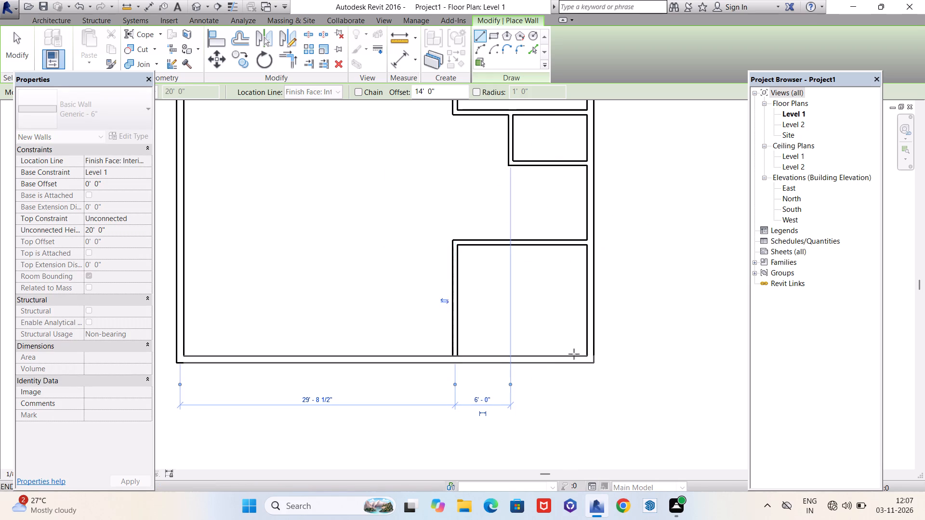
key("Escape")
Measure along the east wall from the small east room's south partition to the southeast room's north partition.
scroll(550, 354, "down", 3)
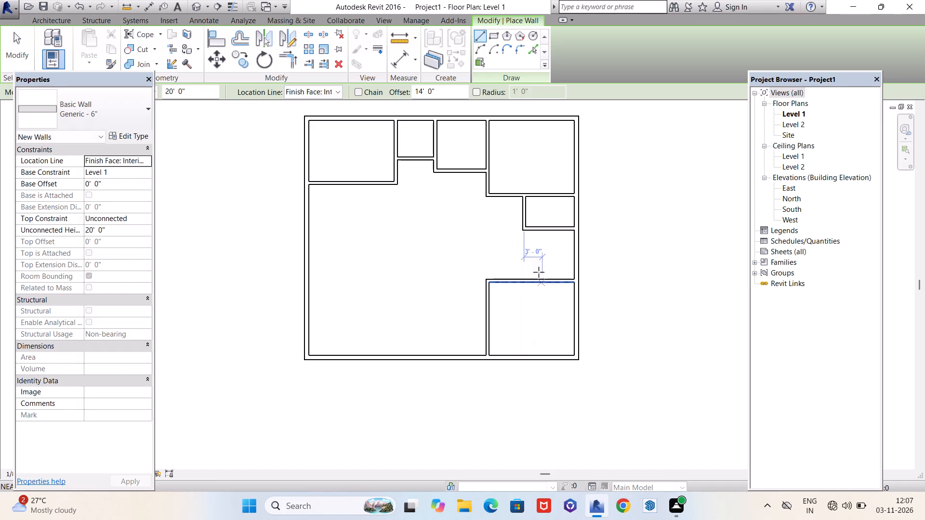
scroll(530, 228, "up", 5)
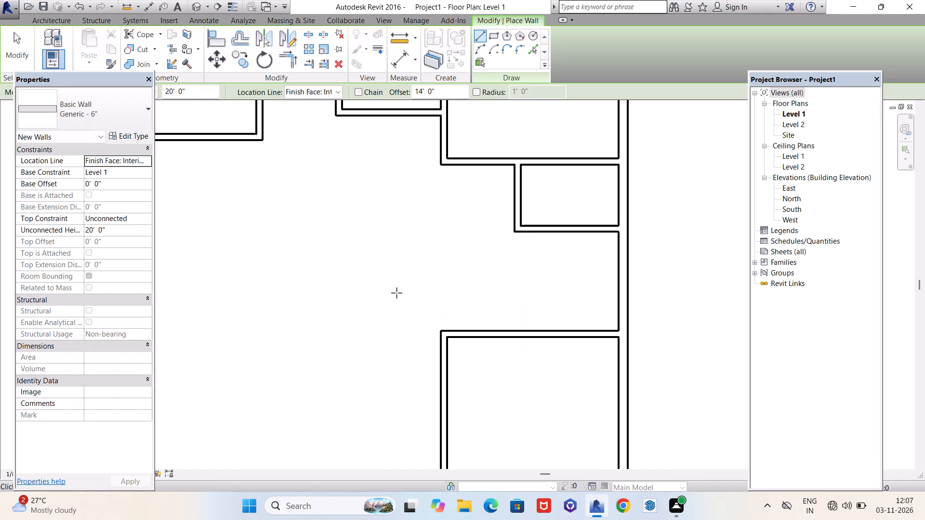
scroll(359, 302, "down", 2)
scroll(538, 250, "up", 3)
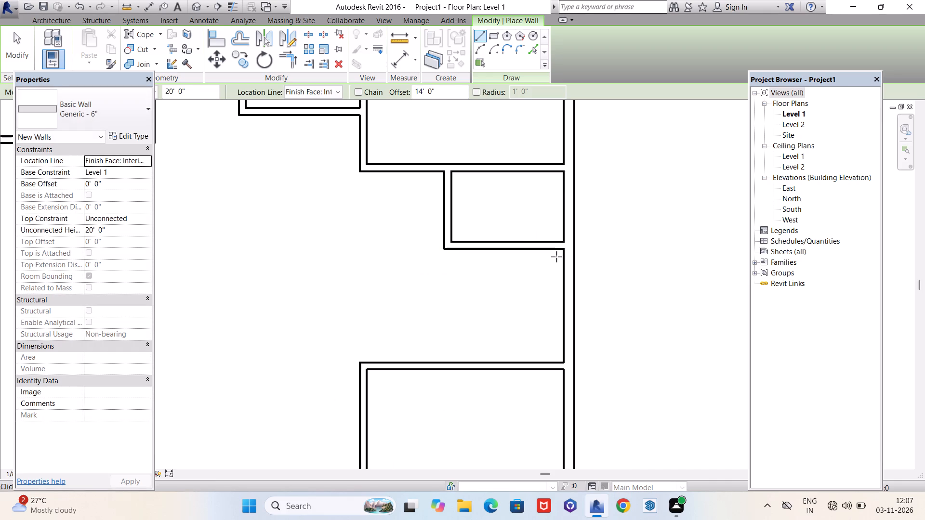
left_click(404, 37)
scroll(580, 295, "up", 3)
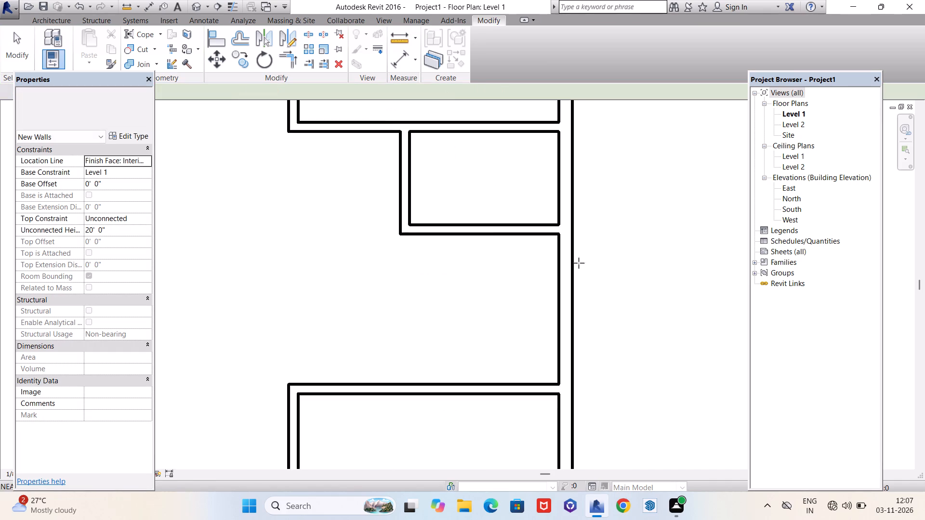
left_click(554, 226)
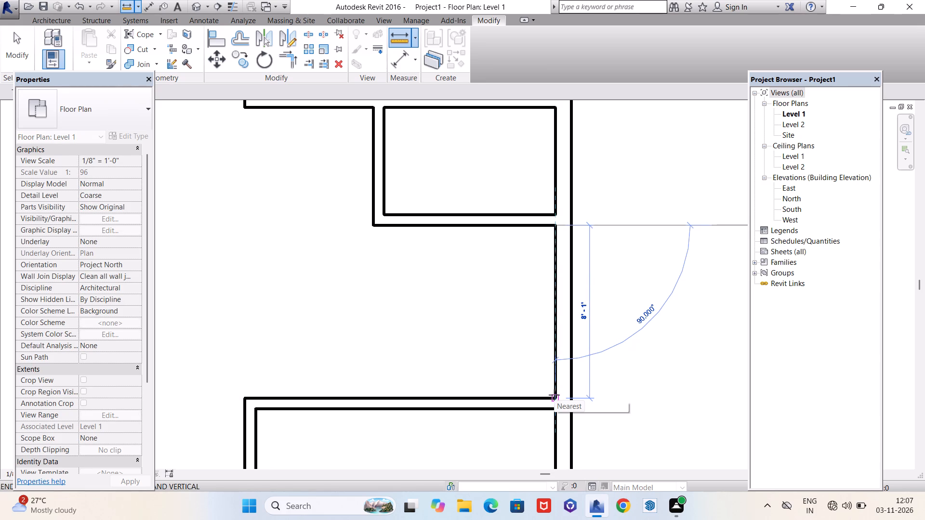
key("Escape")
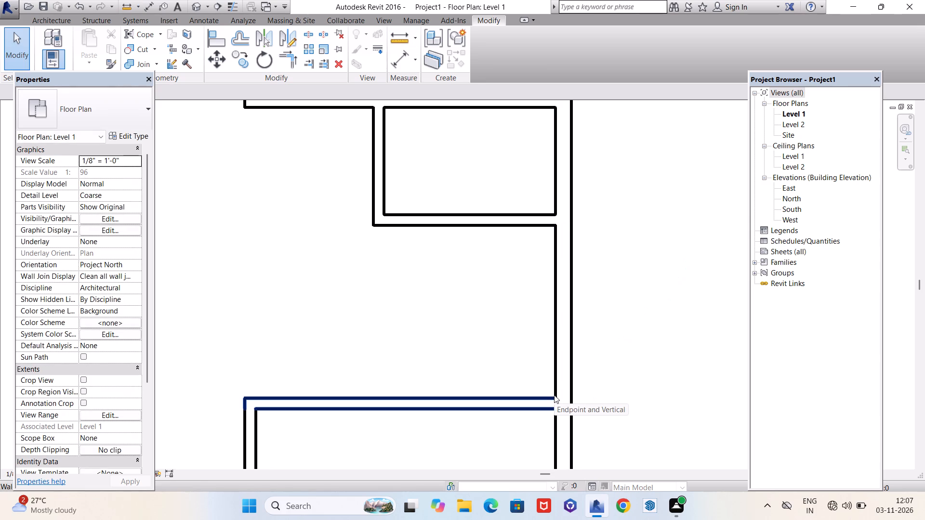
Measure the opening between the small east room and the southeast room along the east wall once more.
scroll(504, 286, "down", 8)
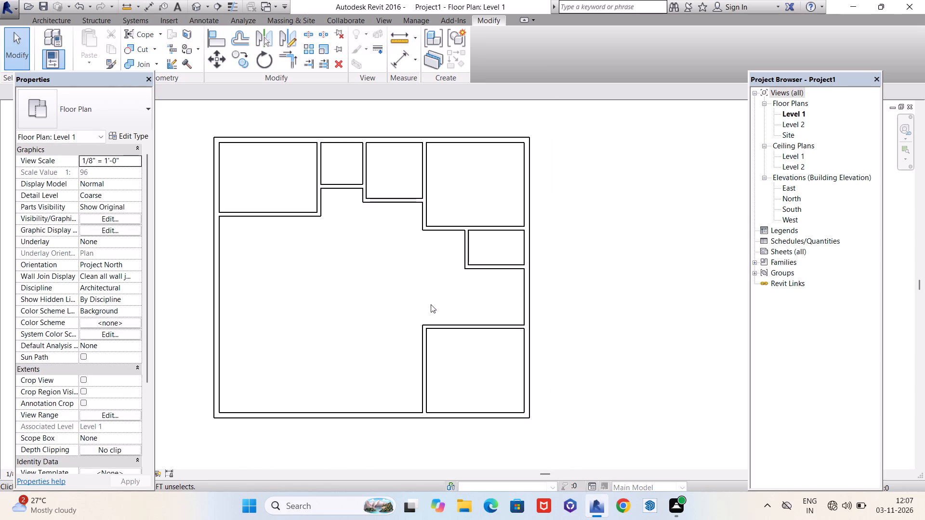
middle_click_drag(431, 304, 470, 299)
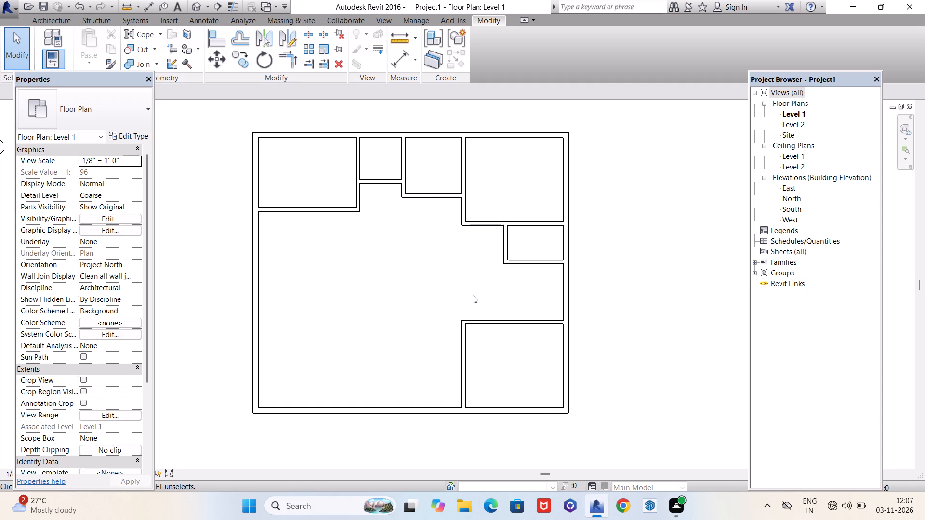
scroll(473, 295, "down", 2)
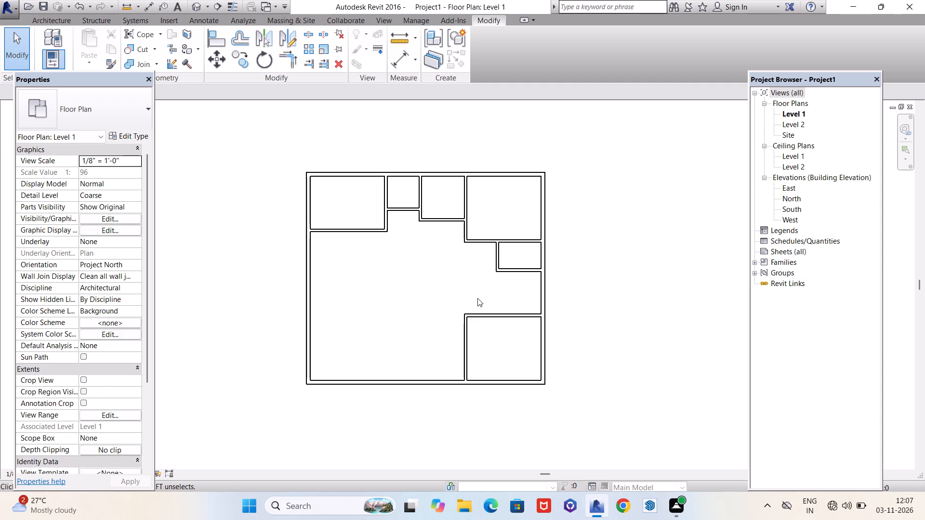
scroll(491, 364, "up", 3)
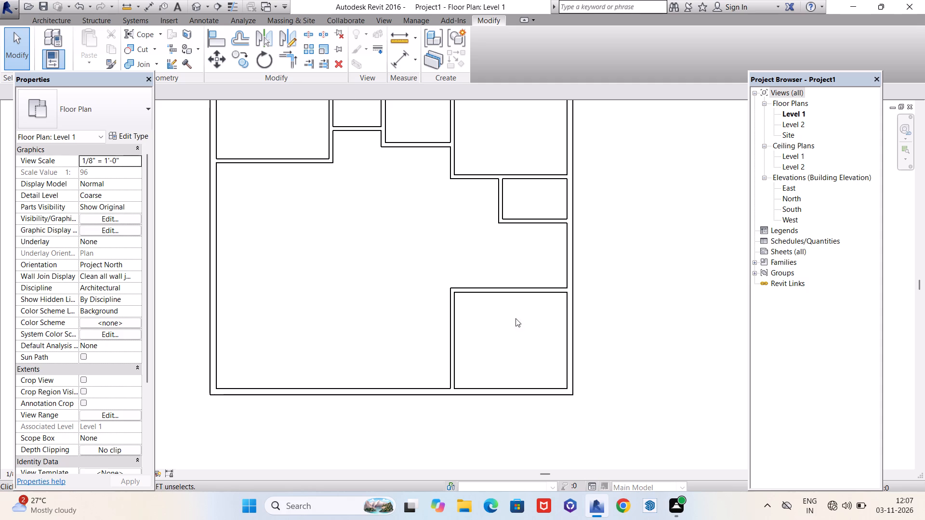
left_click(403, 33)
scroll(545, 216, "up", 4)
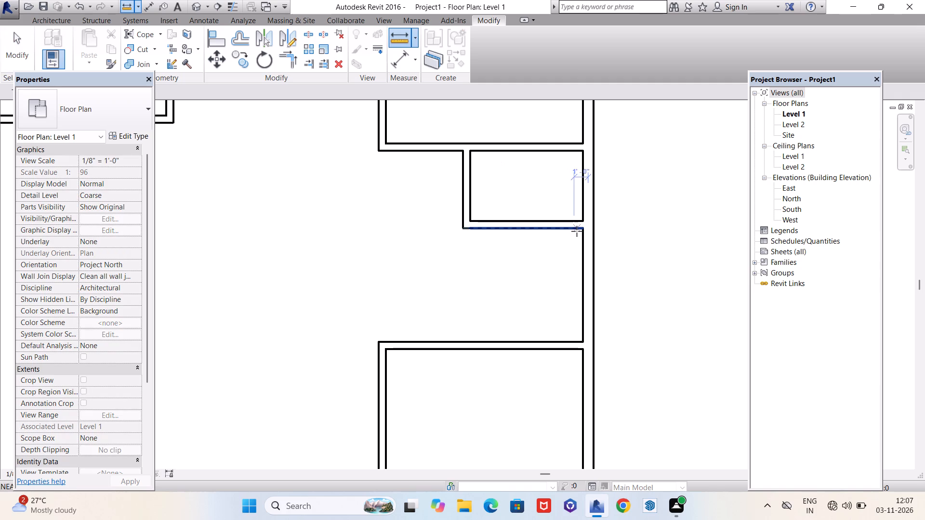
left_click(583, 231)
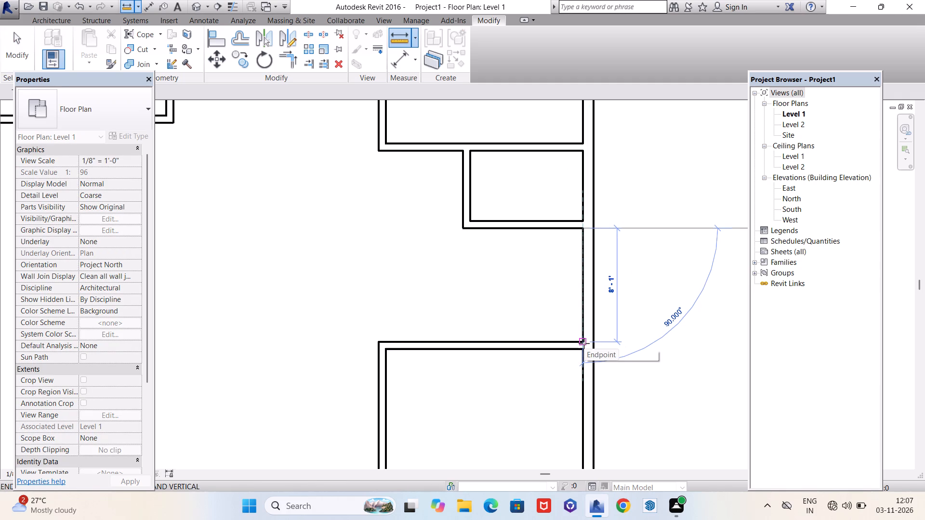
key("Escape")
Set the northeast room's south partition so its north face is 2' 6" from the south face of the adjoining room's south partition.
scroll(583, 343, "down", 4)
scroll(534, 358, "down", 3)
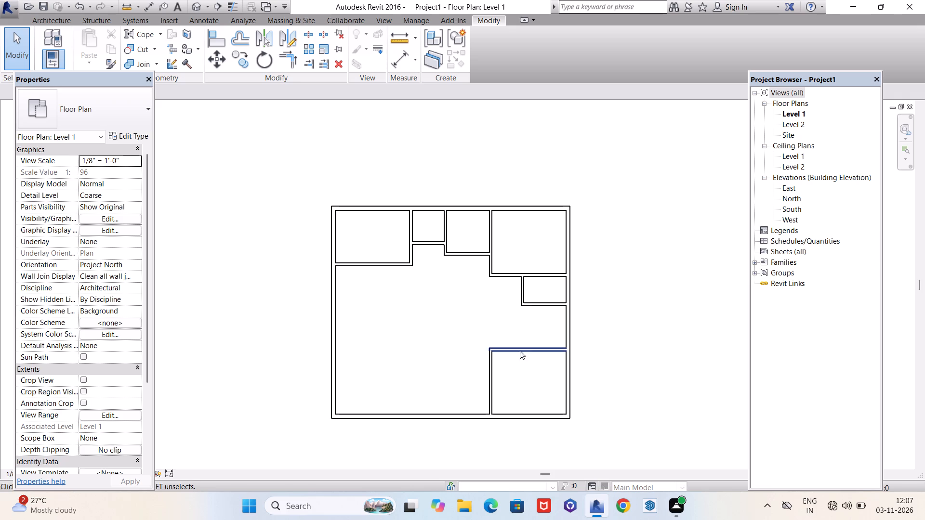
scroll(537, 268, "up", 4)
left_click(461, 240)
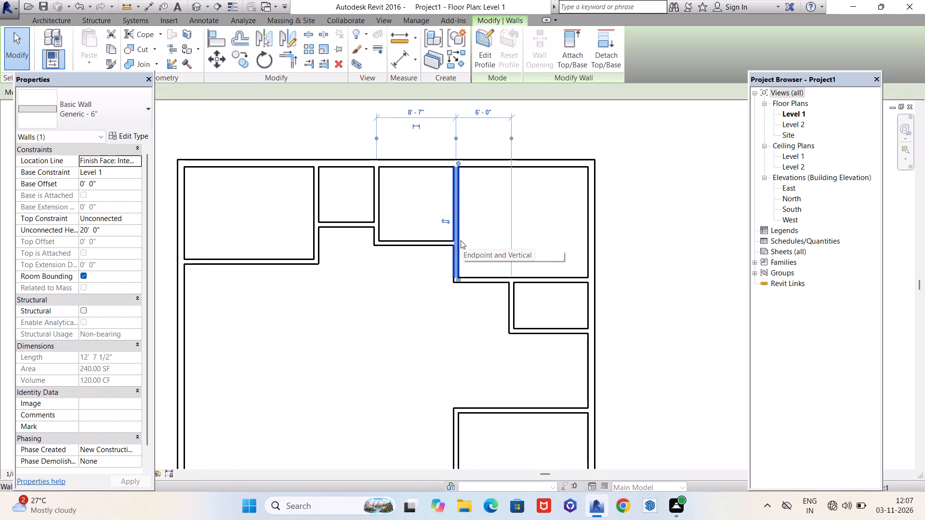
left_click(491, 283)
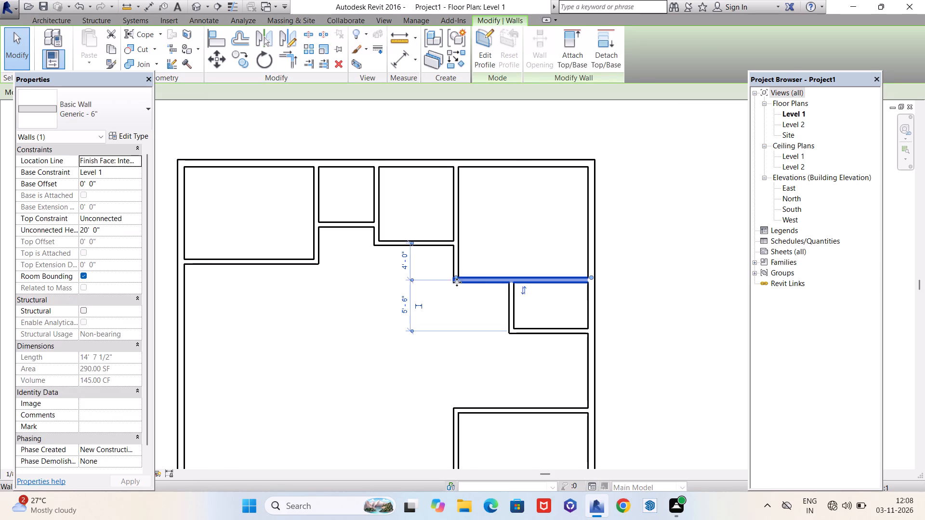
scroll(452, 279, "up", 5)
scroll(372, 215, "up", 3)
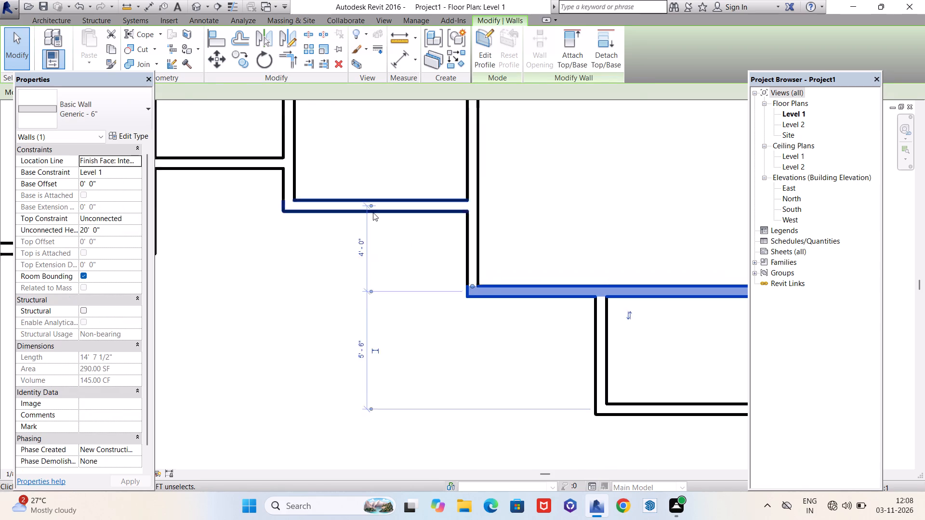
left_click(371, 204)
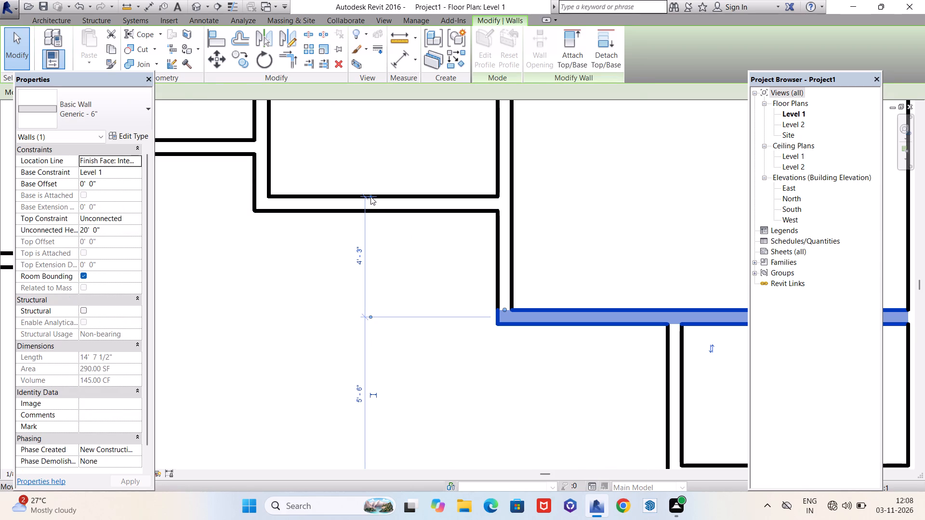
left_click(370, 196)
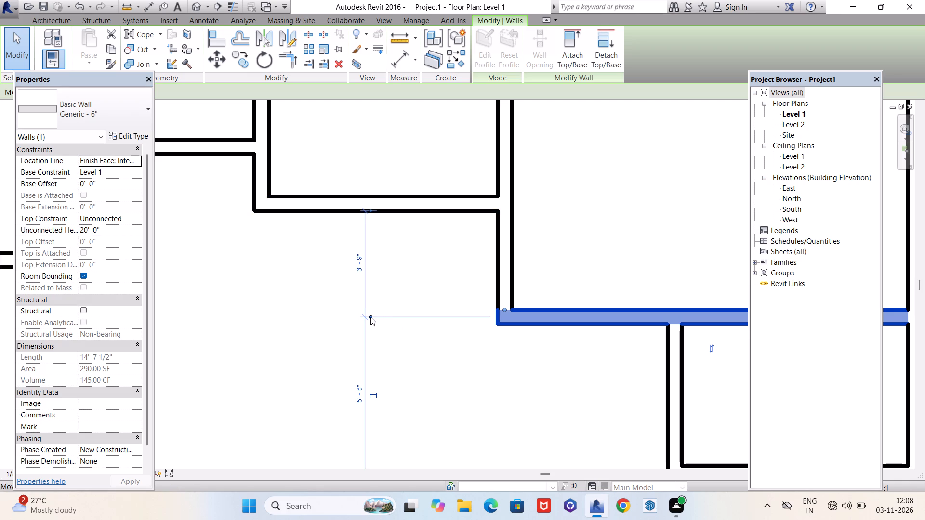
left_click(370, 317)
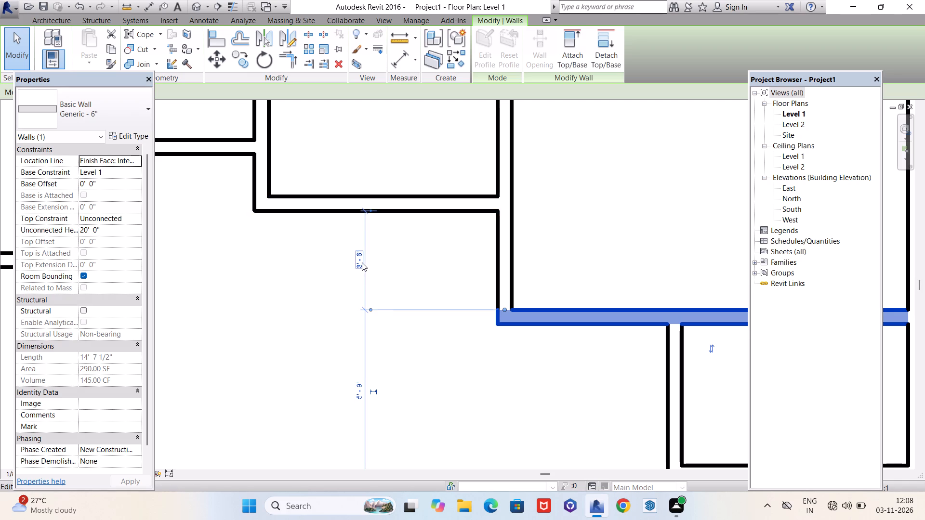
left_click(362, 262)
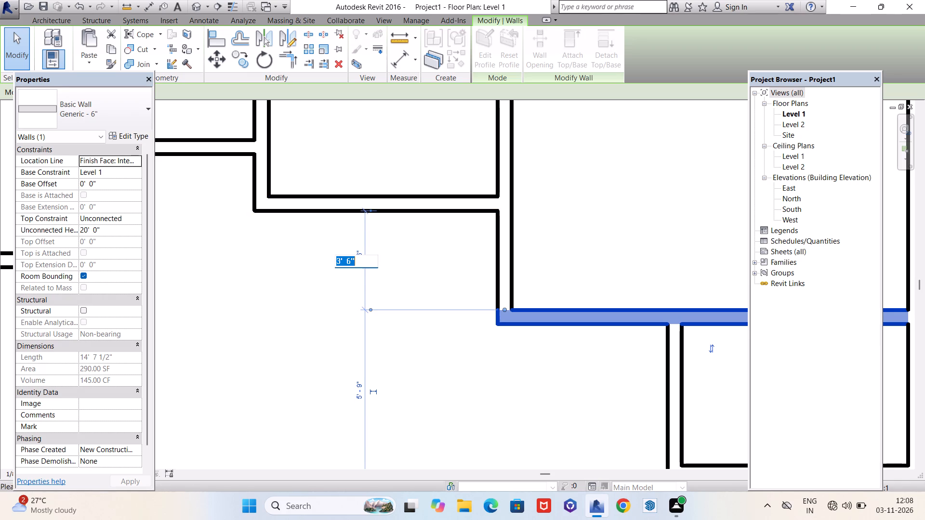
type("2'6\"")
key("Return")
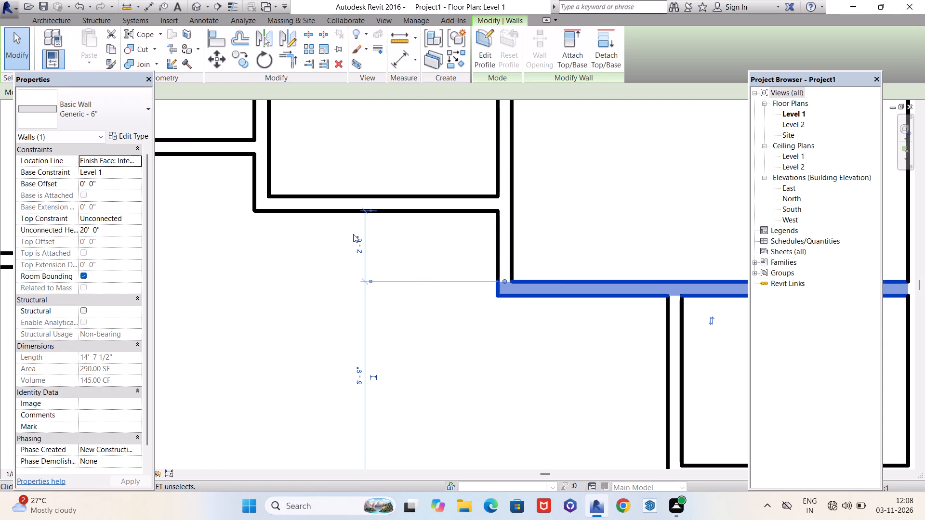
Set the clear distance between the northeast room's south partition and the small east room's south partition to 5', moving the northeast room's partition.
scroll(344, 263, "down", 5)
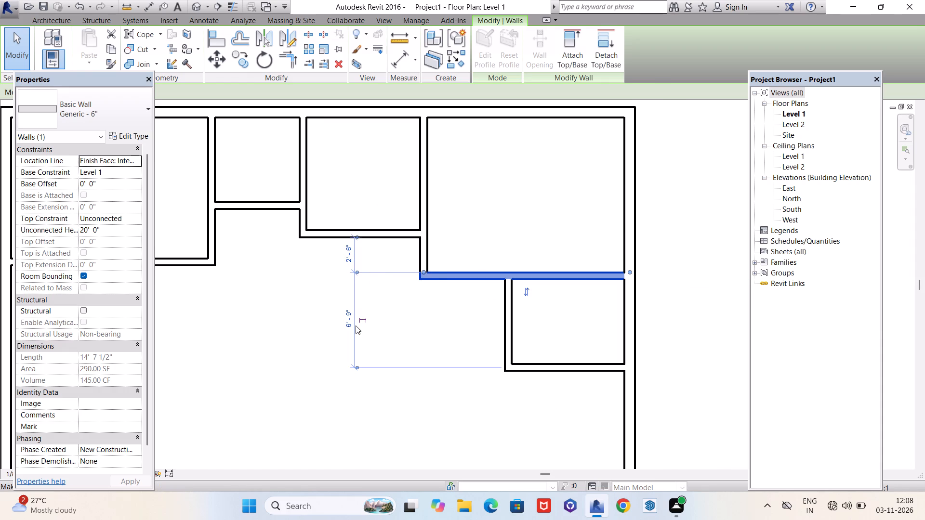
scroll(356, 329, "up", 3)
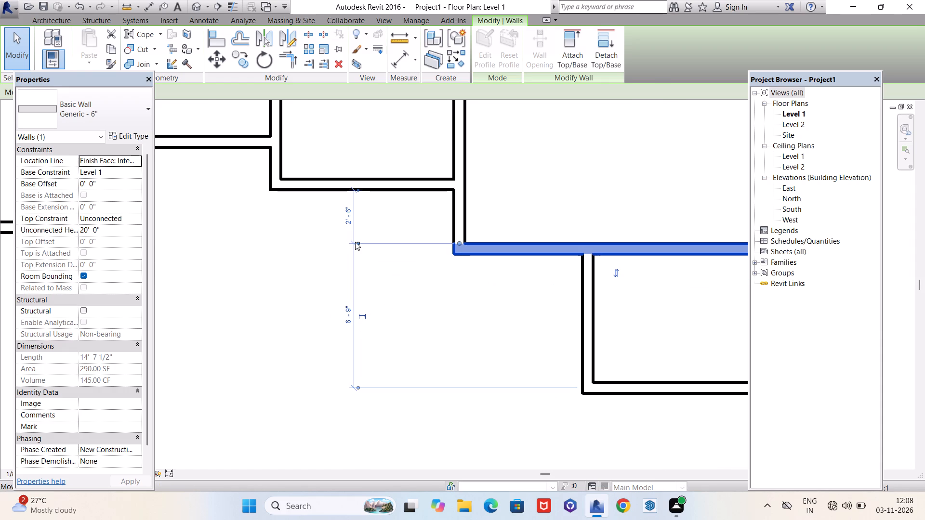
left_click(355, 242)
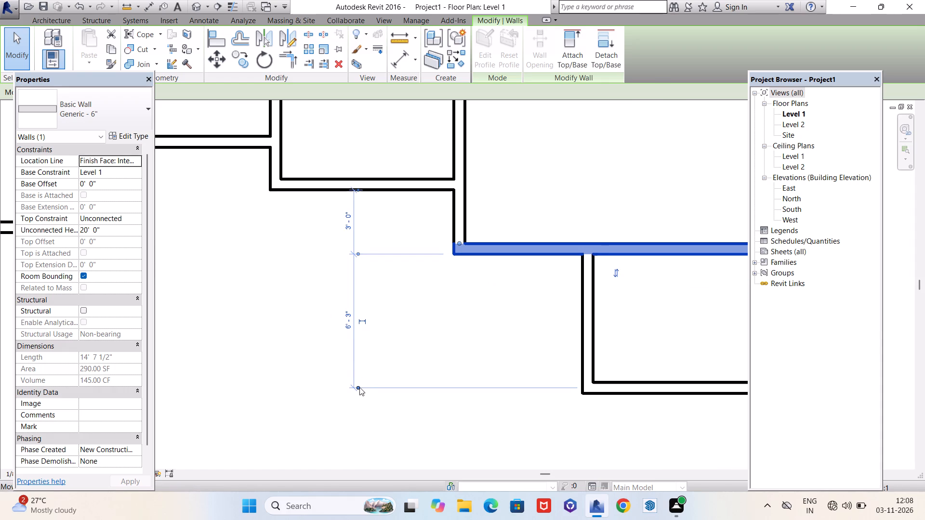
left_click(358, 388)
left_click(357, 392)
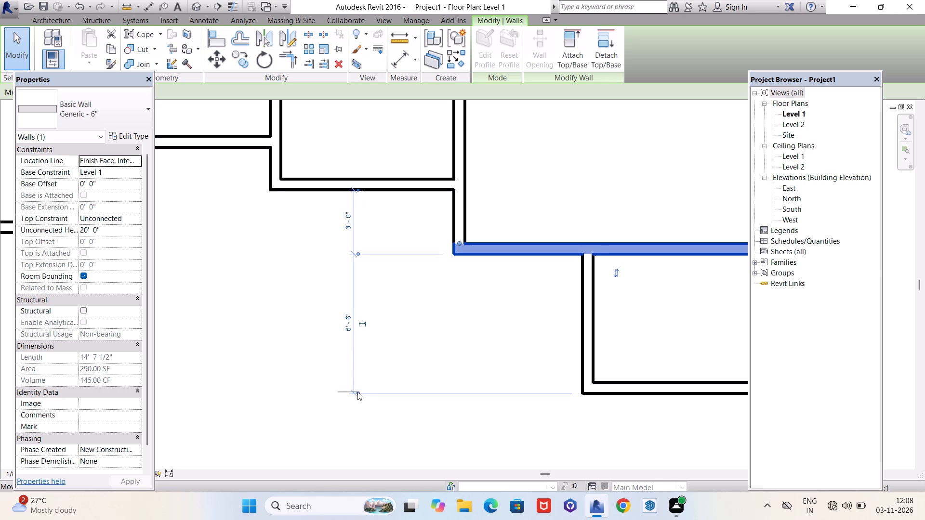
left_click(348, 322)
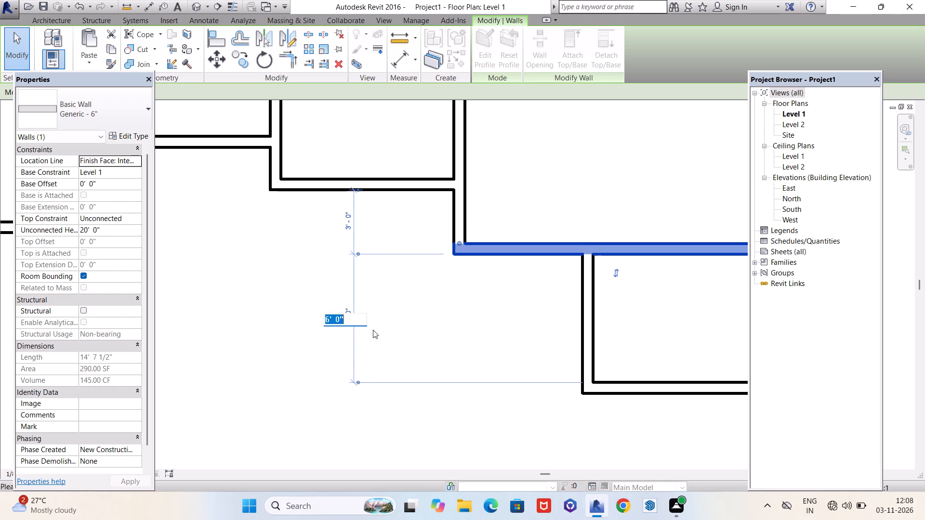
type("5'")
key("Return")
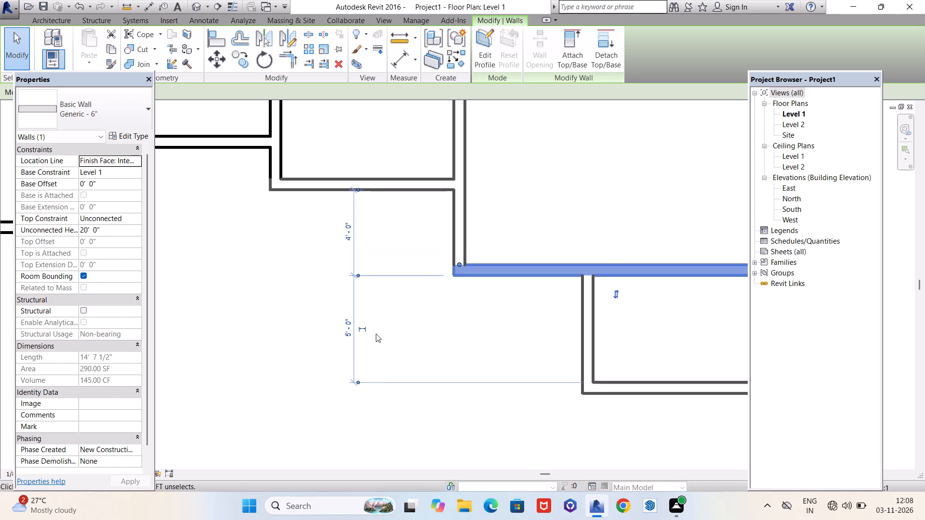
Set the south face of the northeast room's south partition 3' from the south face of the adjoining room's south partition.
scroll(286, 337, "down", 4)
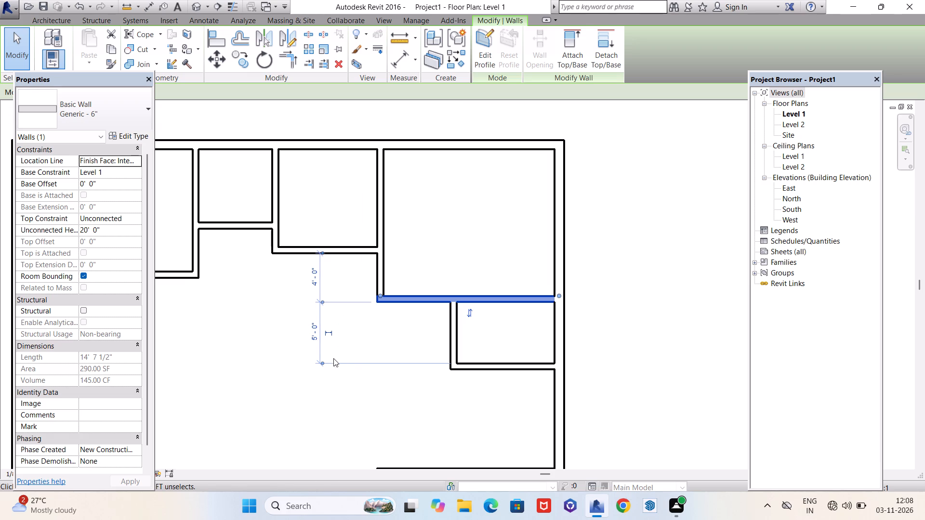
left_click(318, 280)
type("3'")
key("Return")
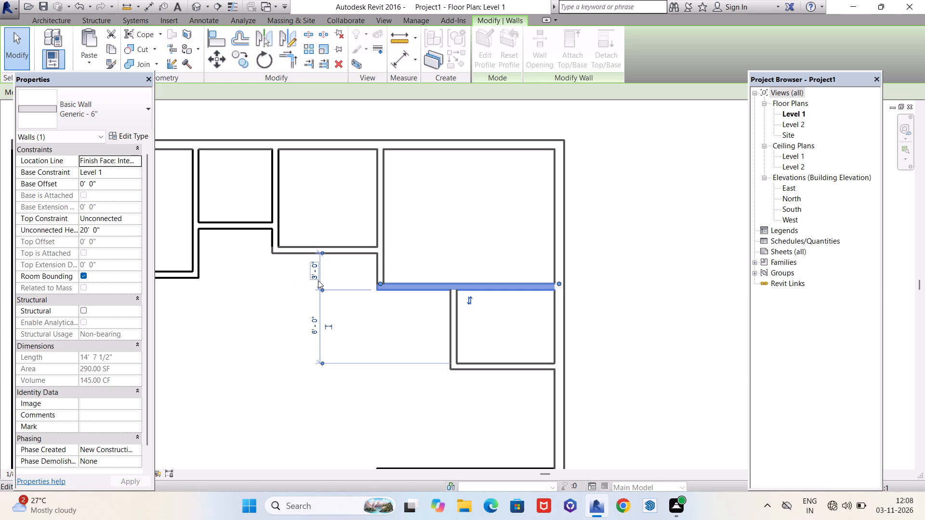
left_click(349, 336)
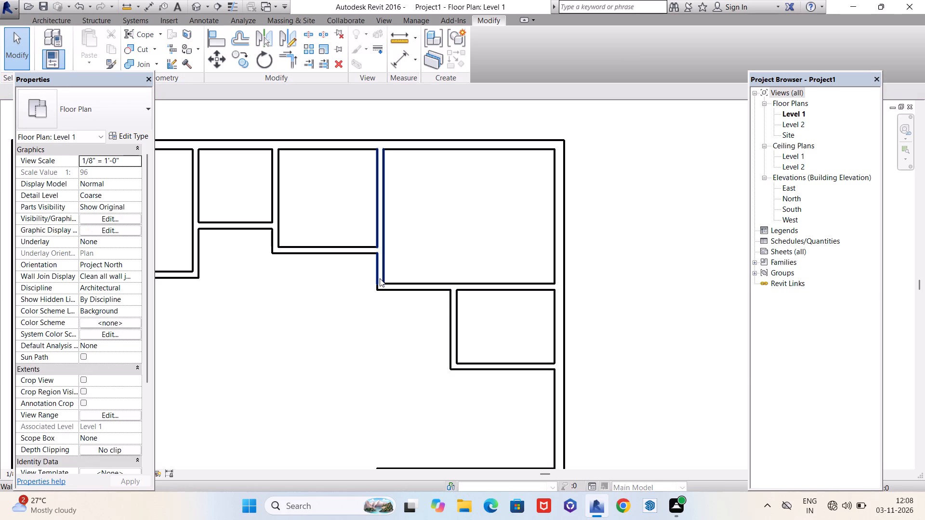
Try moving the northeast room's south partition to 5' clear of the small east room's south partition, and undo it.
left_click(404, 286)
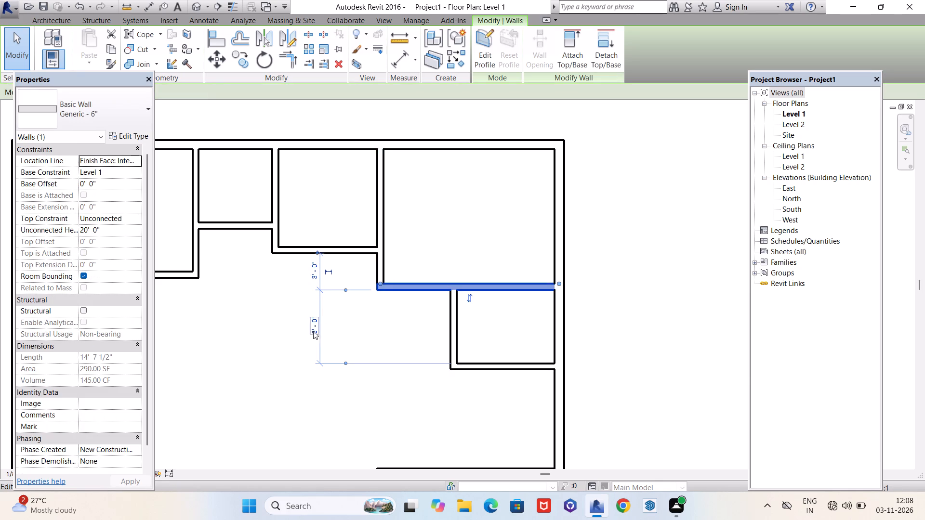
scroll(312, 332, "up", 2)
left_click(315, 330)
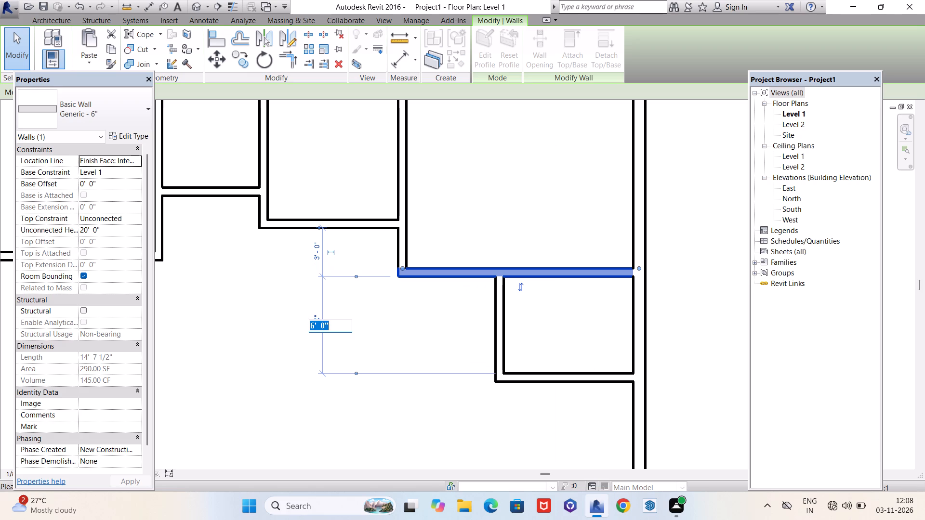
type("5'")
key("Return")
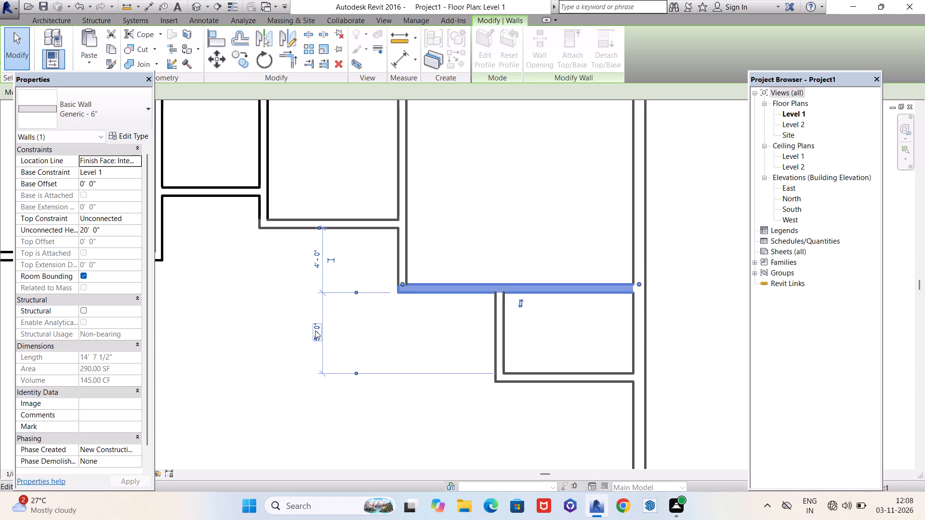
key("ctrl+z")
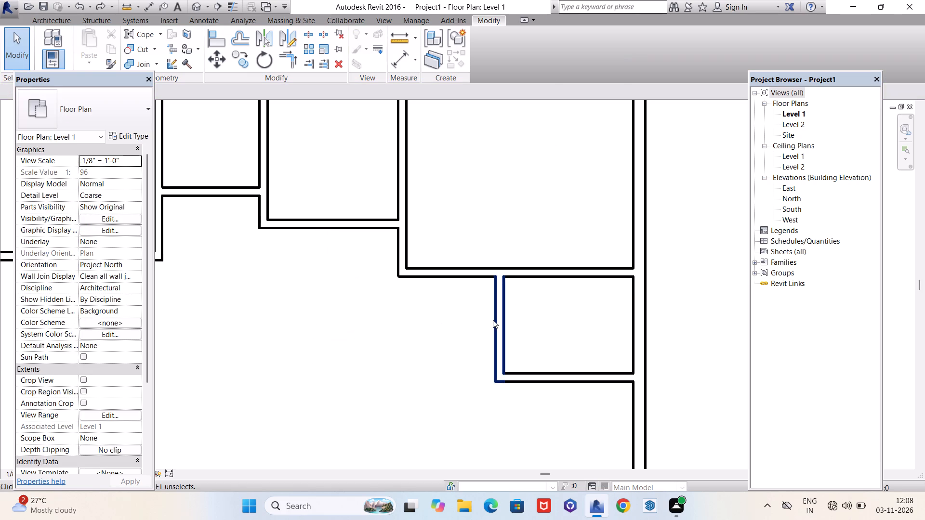
Move the small east room's south partition so the room is 5' clear between its north and south partitions.
left_click(493, 320)
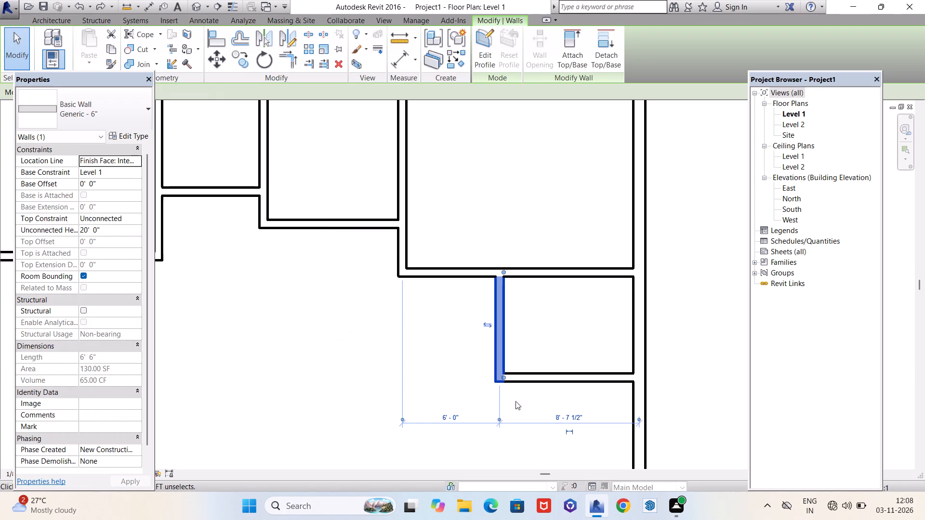
left_click(572, 380)
scroll(450, 325, "up", 2)
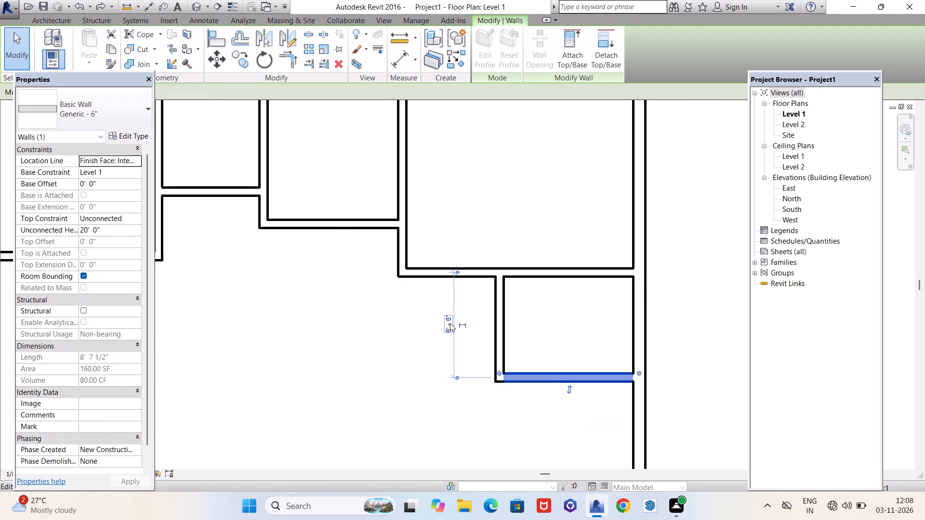
left_click(460, 255)
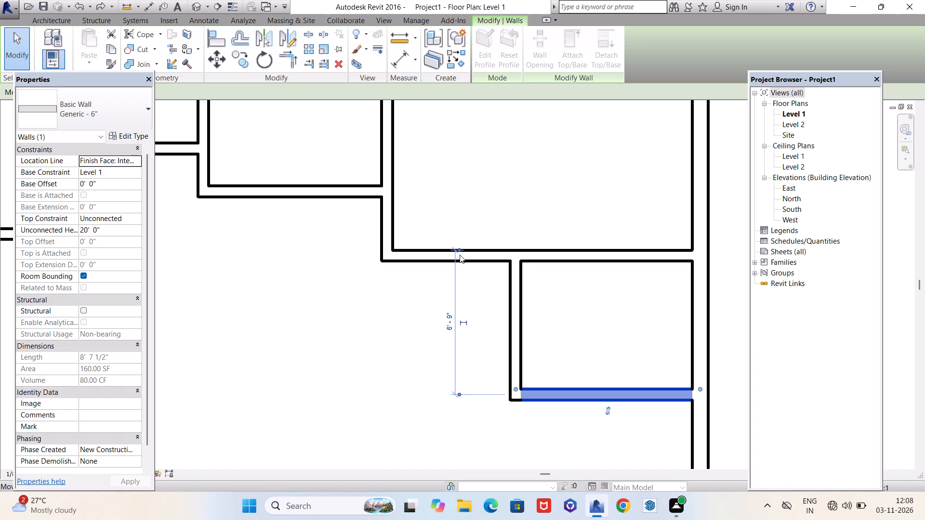
left_click(457, 249)
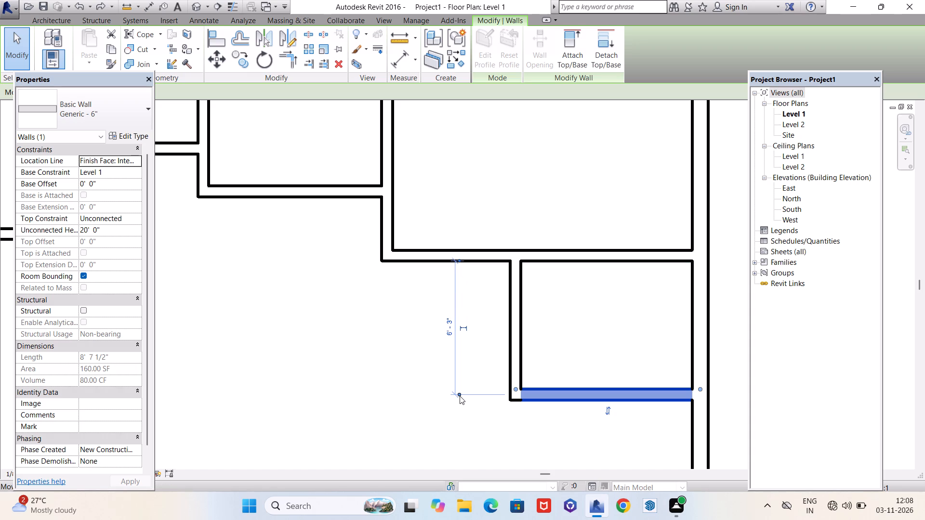
left_click(459, 393)
left_click(459, 400)
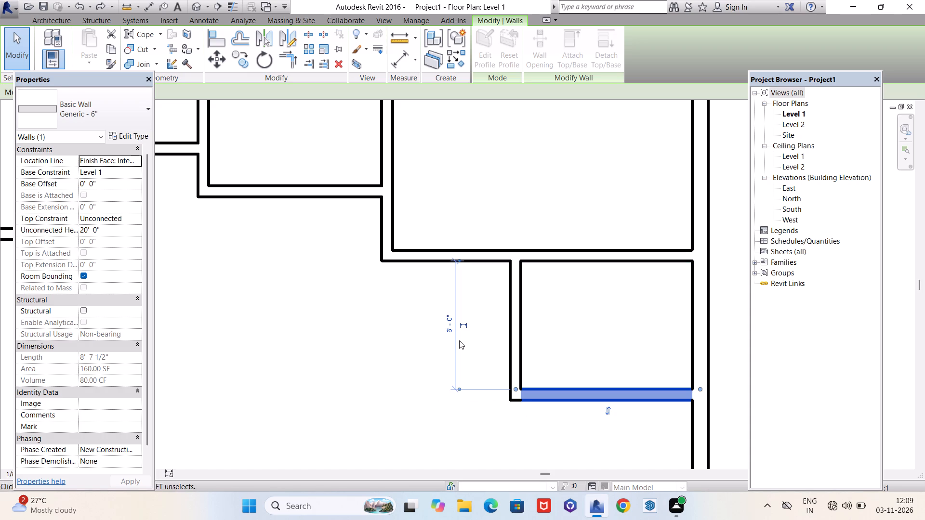
left_click(453, 331)
type("5'")
key("Return")
key("Escape")
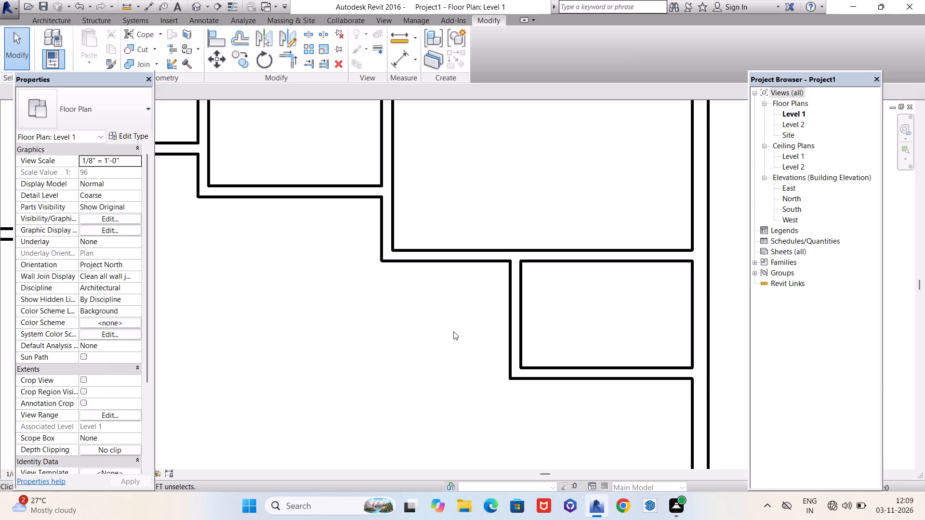
Move the southeast room's north partition so its south face is 11' from the south exterior wall's inner face.
scroll(453, 331, "down", 8)
middle_click_drag(446, 362, 462, 299)
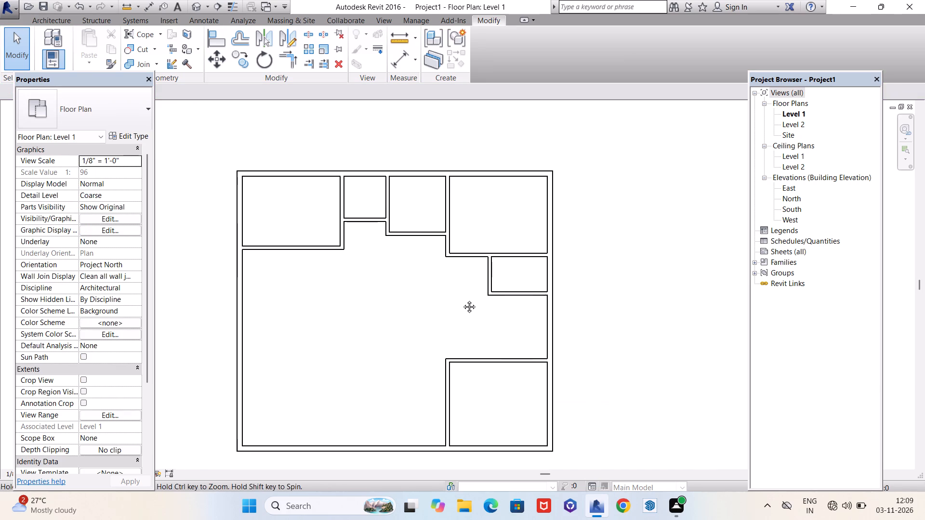
middle_click_drag(462, 299, 467, 264)
scroll(508, 345, "up", 4)
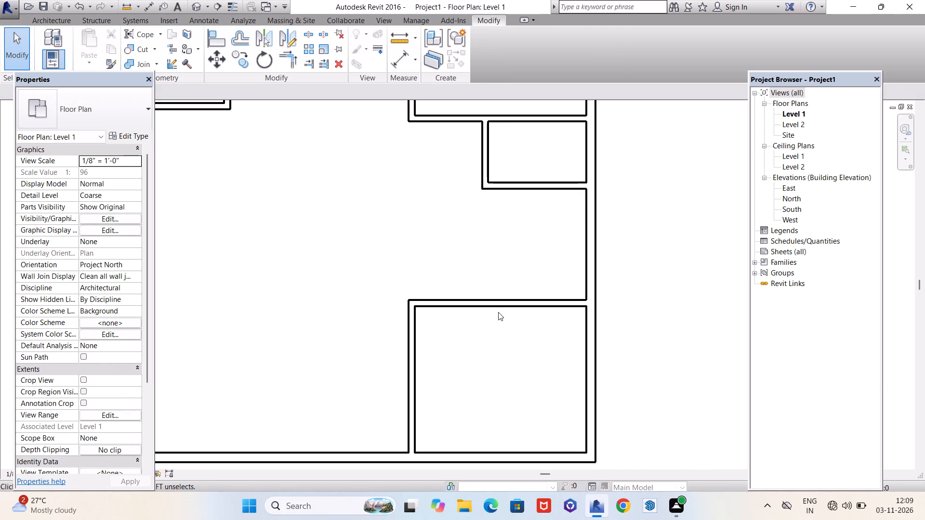
left_click(498, 308)
scroll(353, 401, "up", 3)
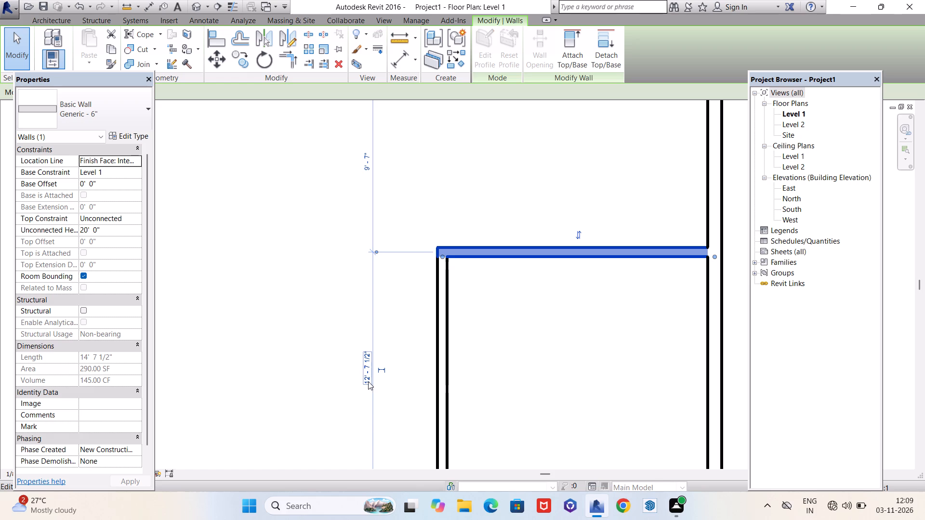
left_click(377, 254)
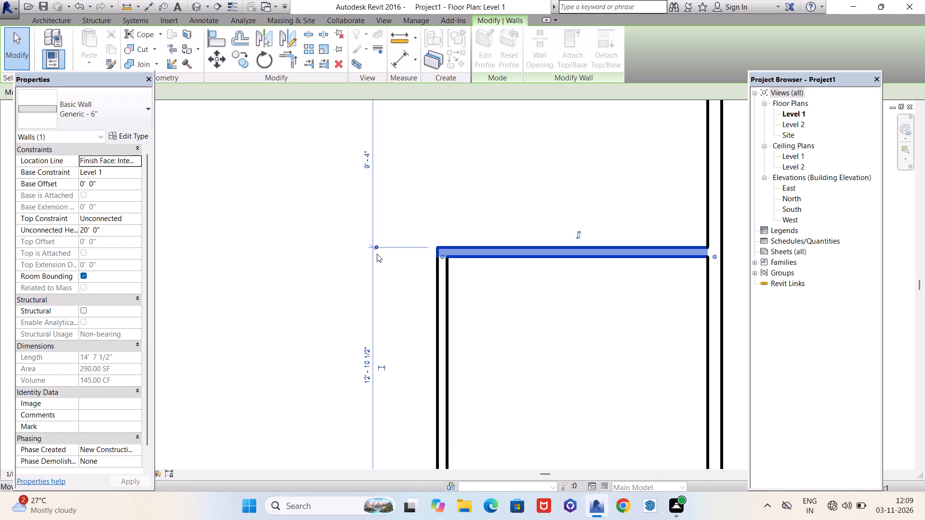
left_click(377, 249)
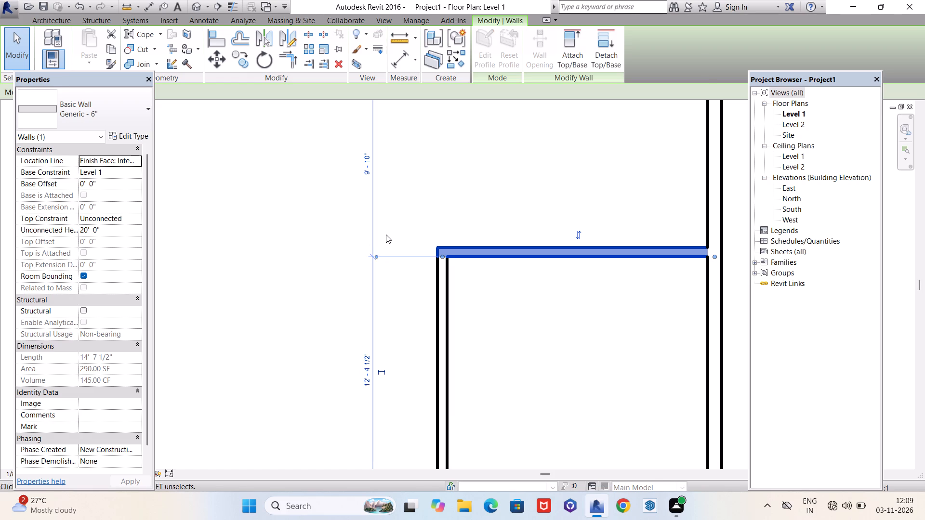
scroll(385, 236, "down", 4)
scroll(380, 384, "up", 5)
left_click(385, 367)
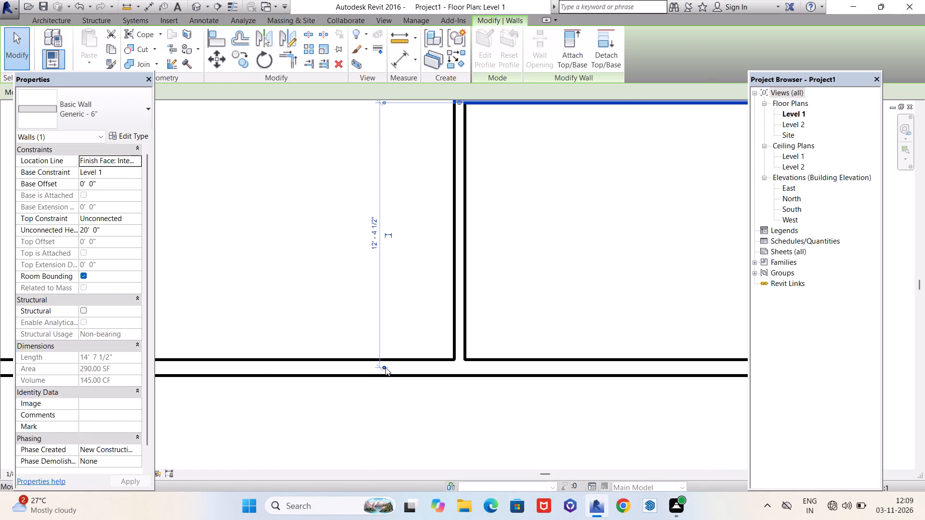
scroll(377, 392, "down", 5)
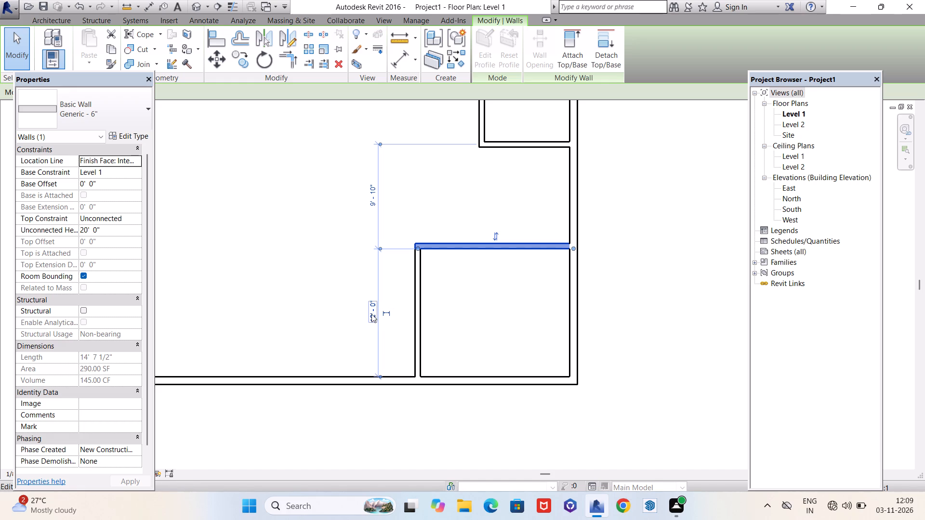
left_click(371, 314)
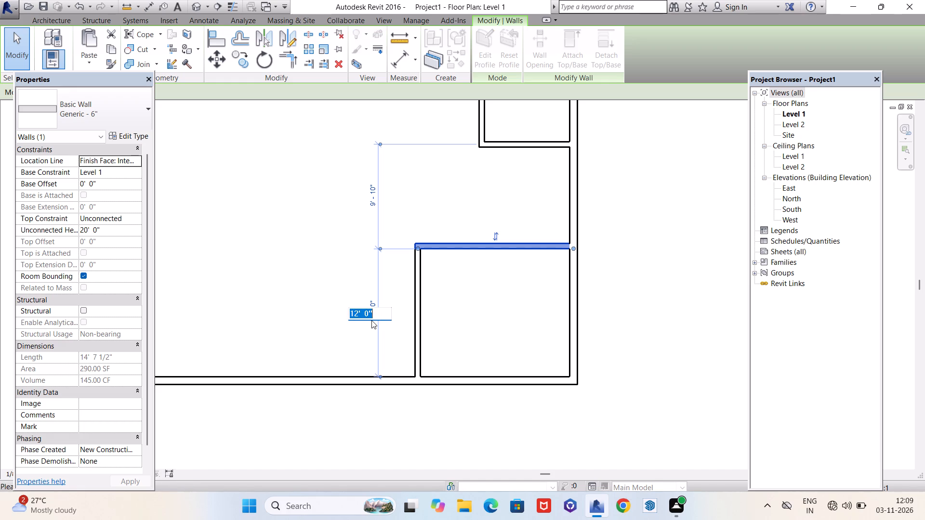
type("11'")
key("Return")
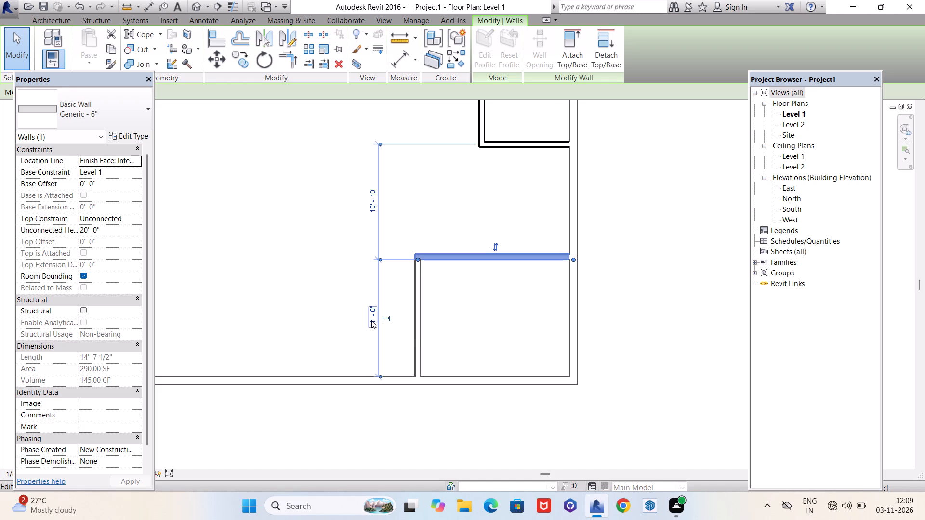
key("Escape")
Draw an 8' Generic - 6" wall west from the east exterior wall's inner face, offset 5' north of the southeast room's north partition.
scroll(437, 419, "down", 3)
scroll(491, 273, "up", 3)
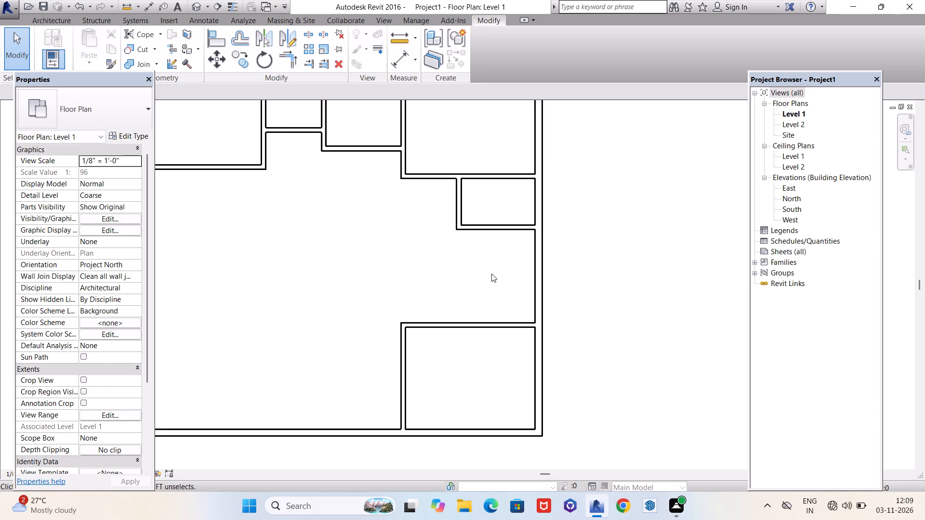
scroll(544, 364, "down", 2)
scroll(537, 339, "up", 3)
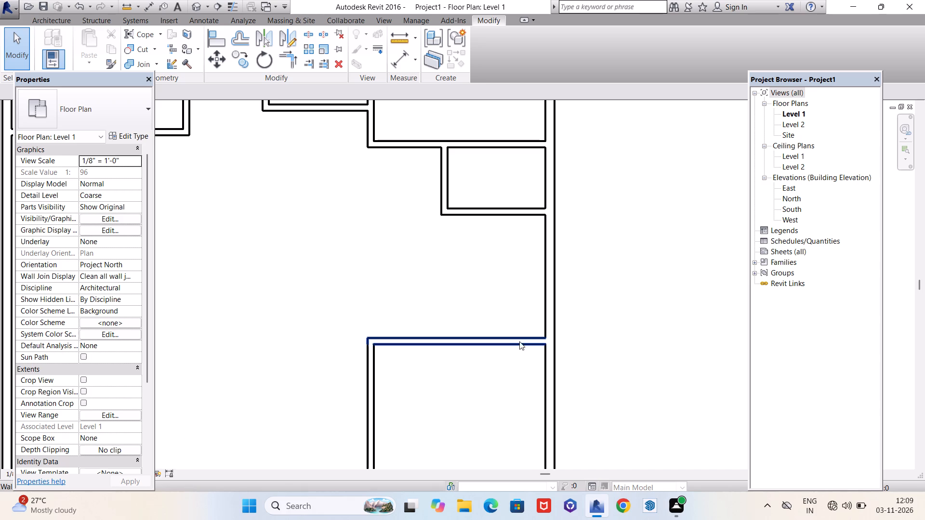
key("w")
key("a")
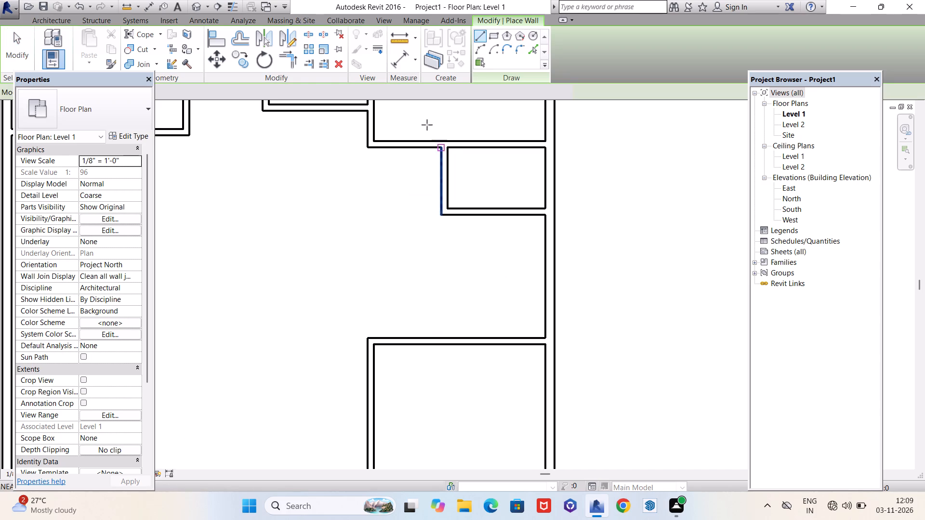
left_click_drag(436, 88, 407, 87)
type("5'")
key("Return")
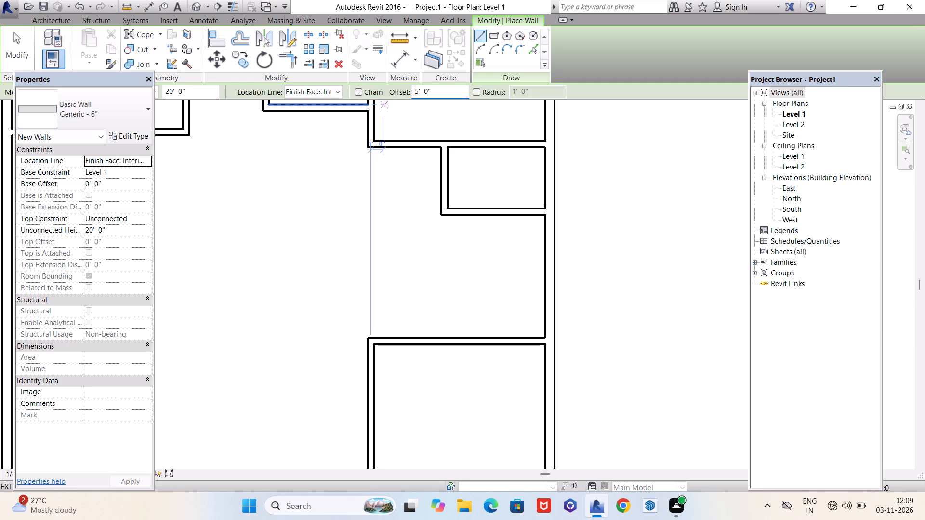
left_click(545, 338)
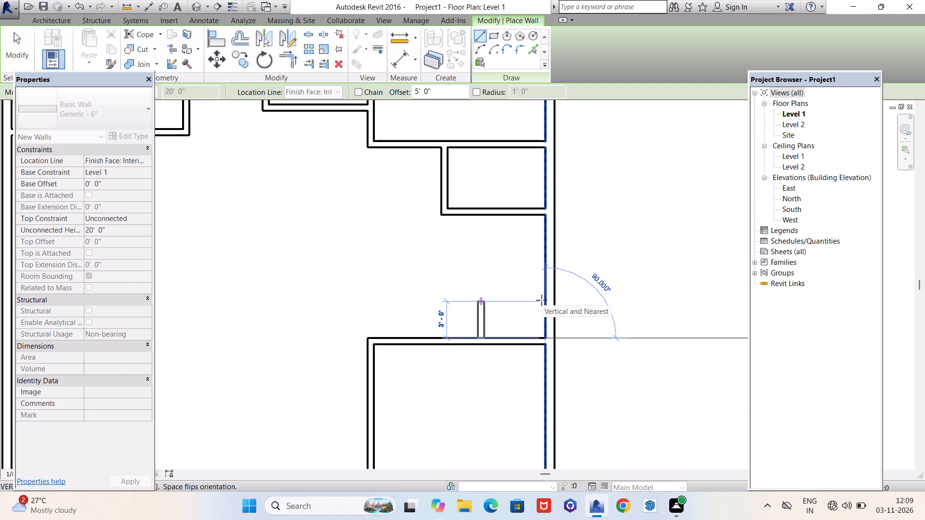
key("space")
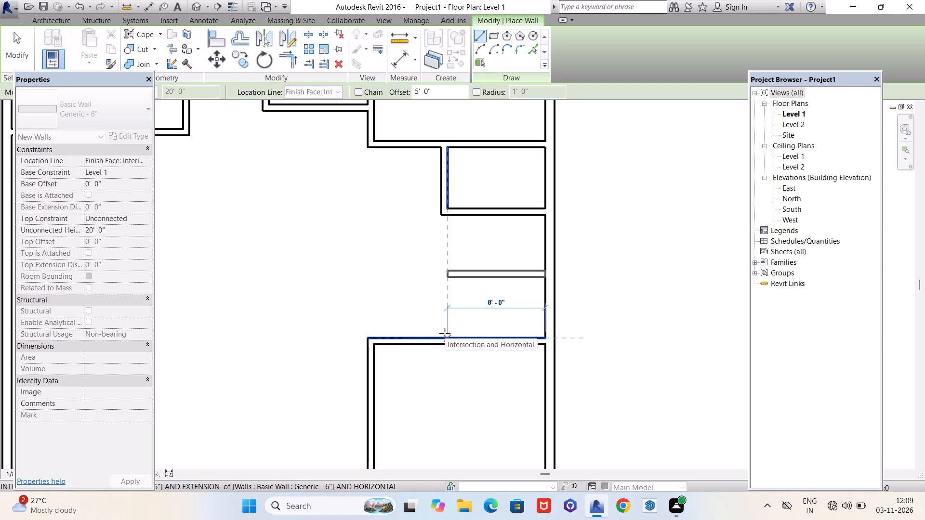
type("8'")
key("Return")
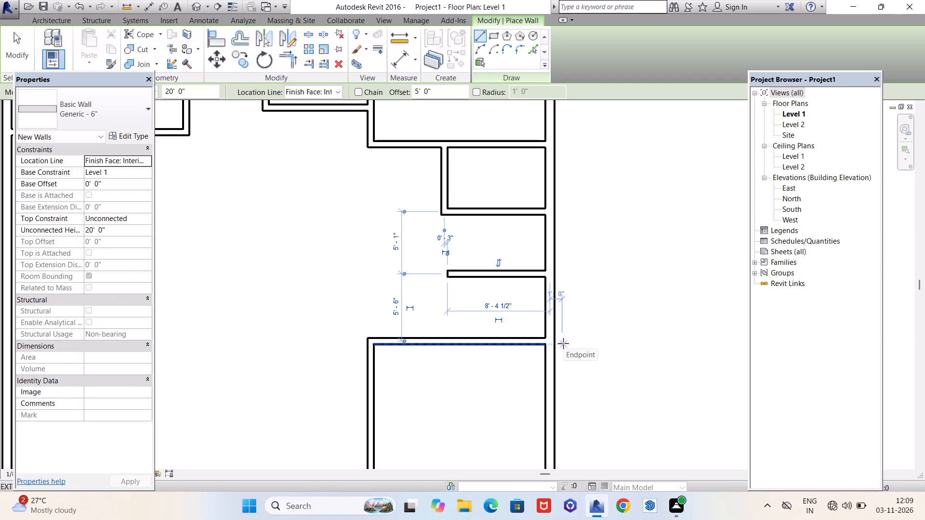
key("Escape")
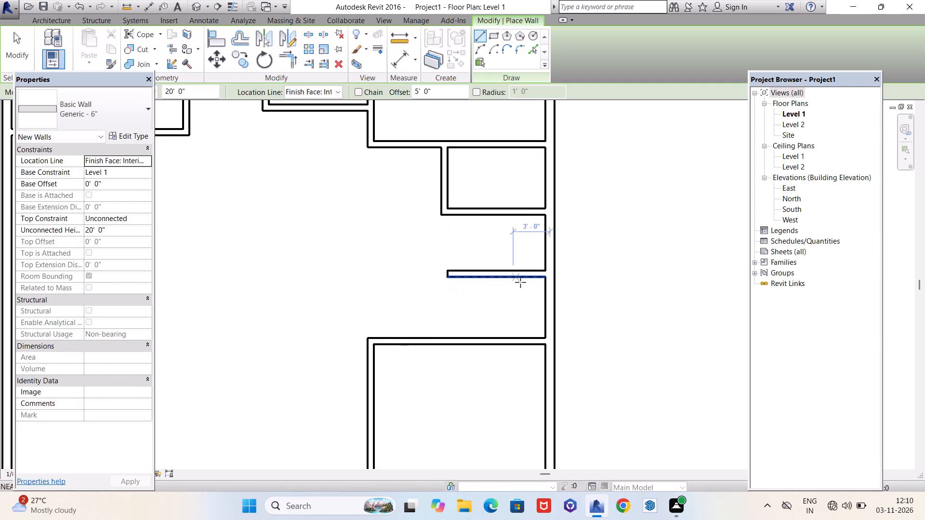
Close the new small room's west side with a Generic - 6" wall offset 8' from the east exterior wall, down to the southeast room's north partition.
left_click_drag(436, 90, 419, 89)
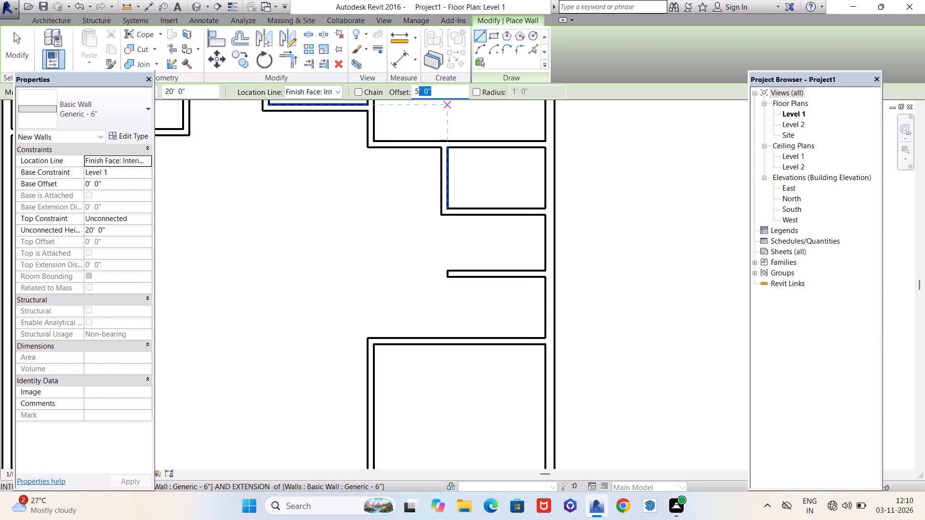
left_click_drag(419, 89, 407, 89)
type("8'")
key("Return")
left_click(543, 277)
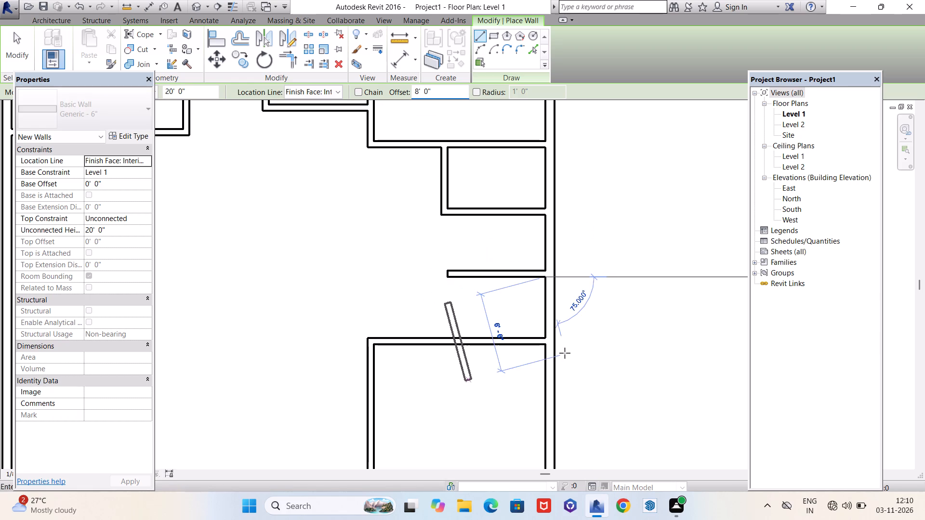
left_click(546, 340)
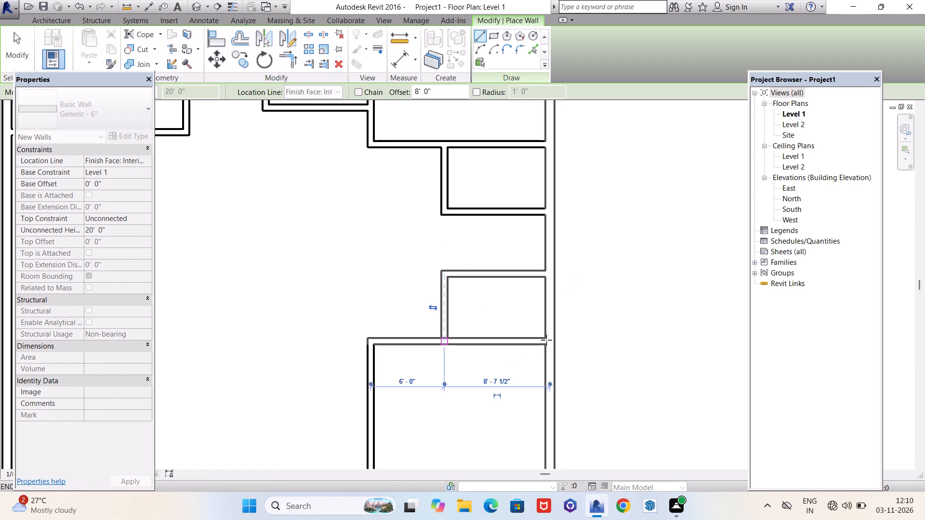
key("Escape")
Measure the gap between the two small east rooms along the east exterior wall's inner face.
left_click(395, 39)
scroll(520, 185, "up", 4)
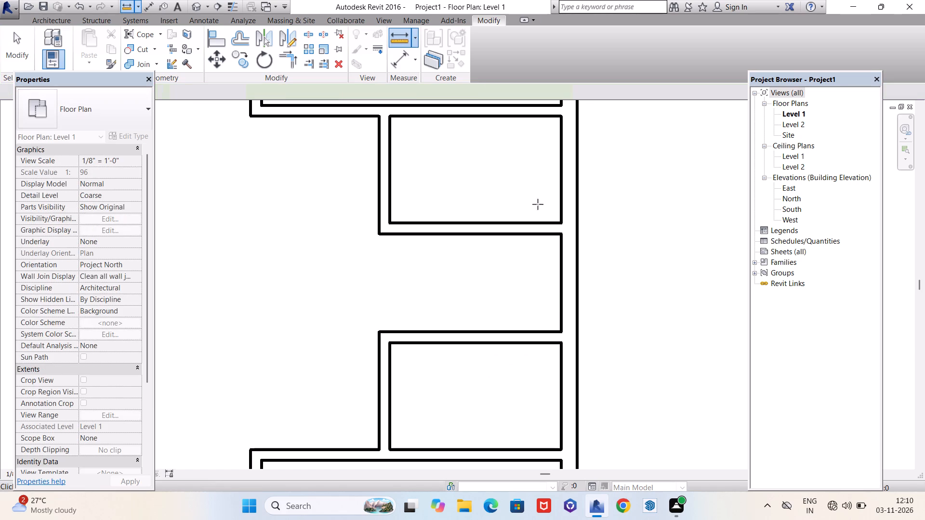
left_click(562, 234)
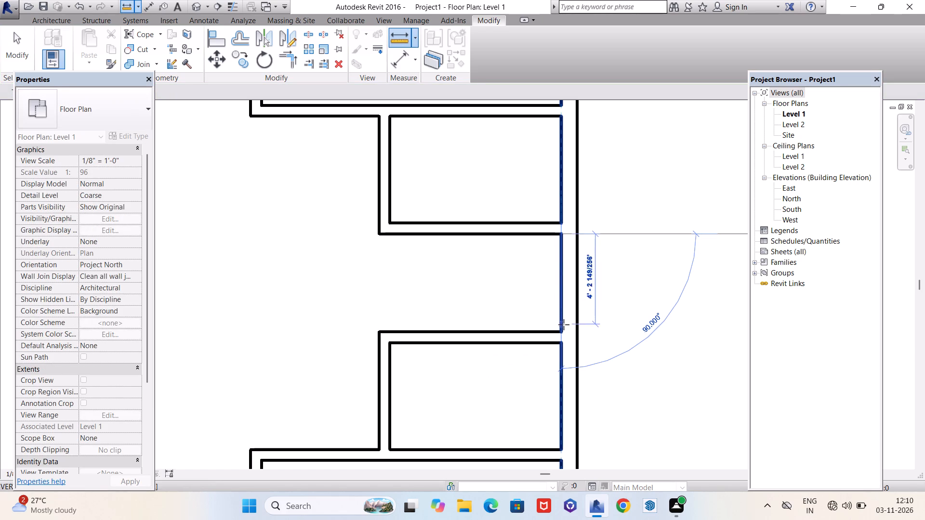
key("Escape")
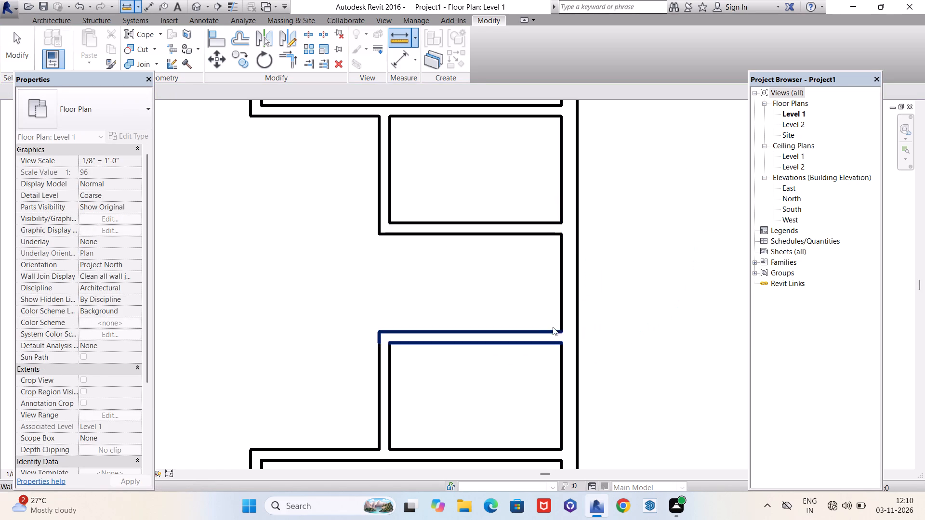
Move the northeast room's south partition so its south face is 2' from the south face of the adjoining room's south partition.
scroll(503, 288, "down", 12)
scroll(403, 344, "up", 2)
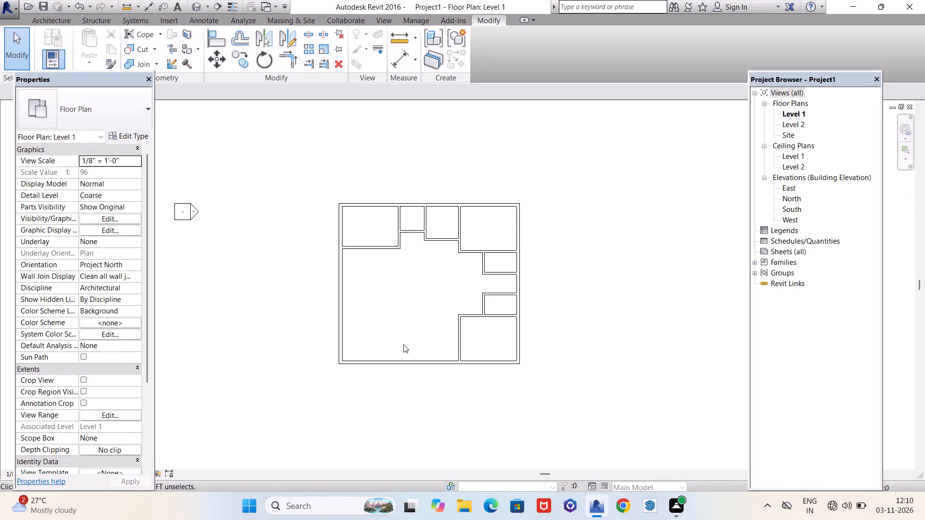
scroll(403, 344, "up", 1)
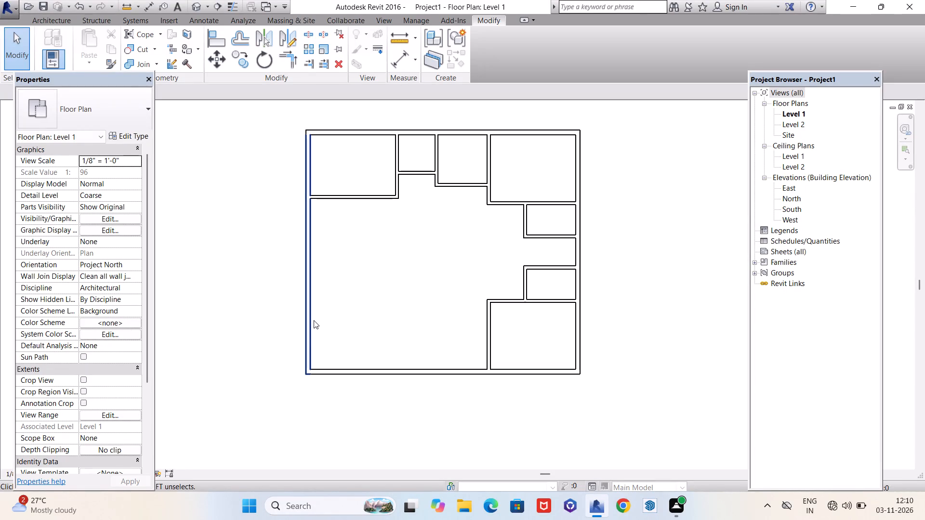
scroll(376, 322, "down", 3)
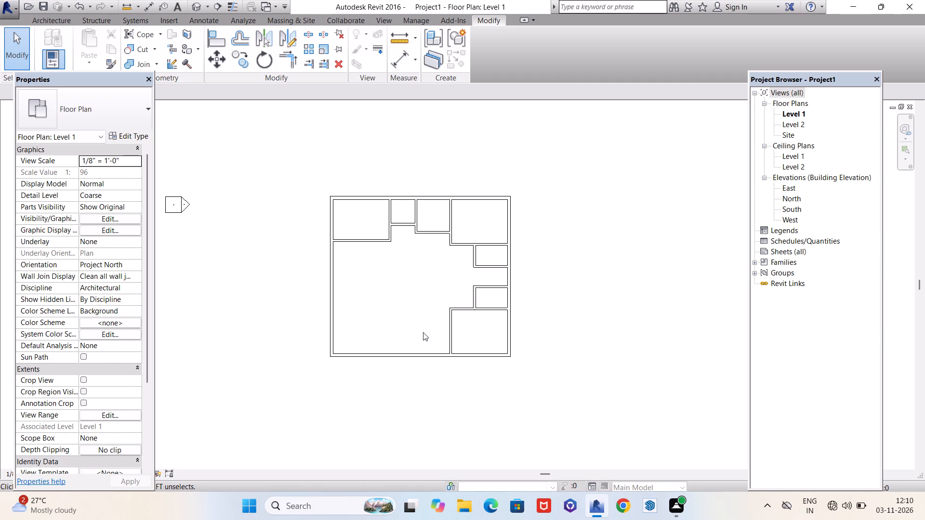
scroll(461, 331, "up", 4)
scroll(457, 363, "down", 3)
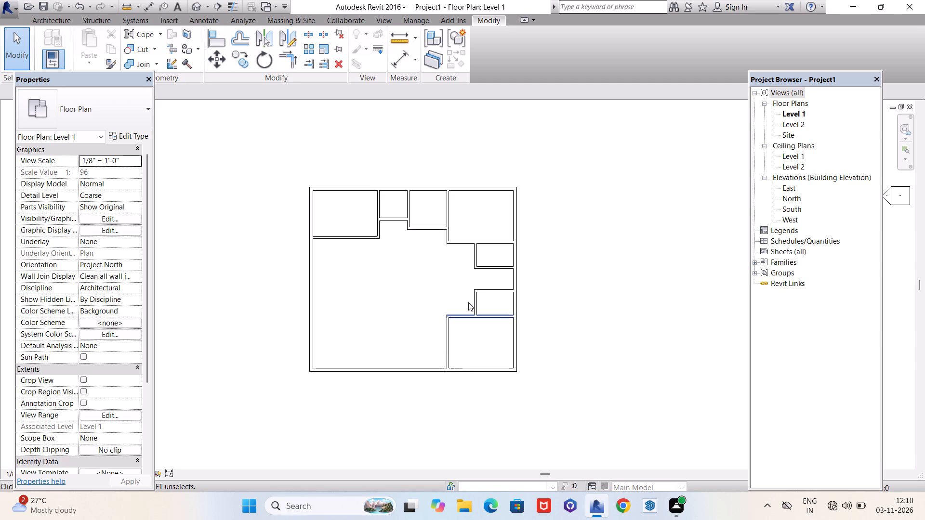
scroll(483, 212, "up", 4)
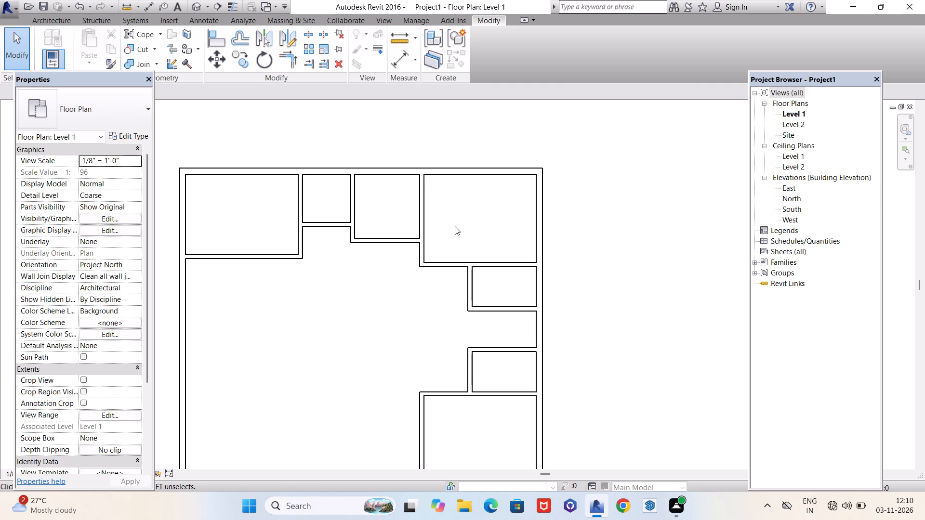
left_click(421, 221)
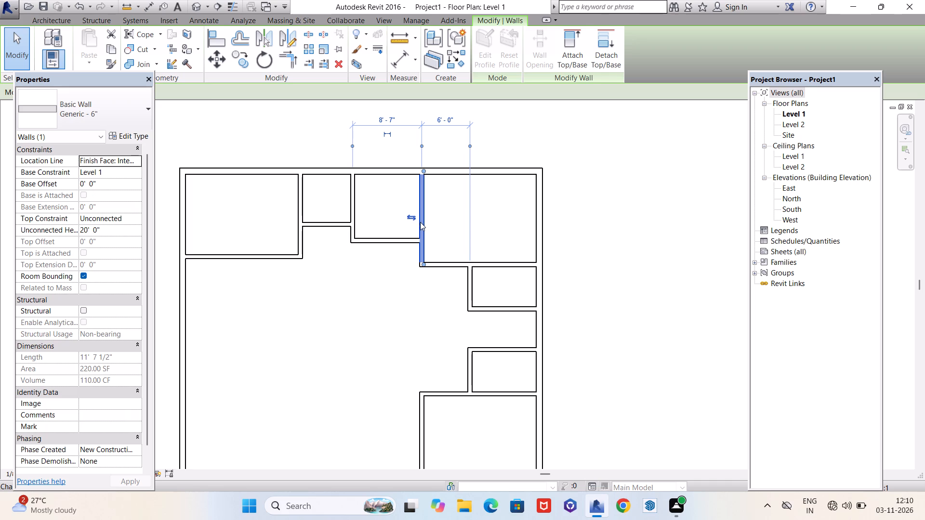
left_click(452, 268)
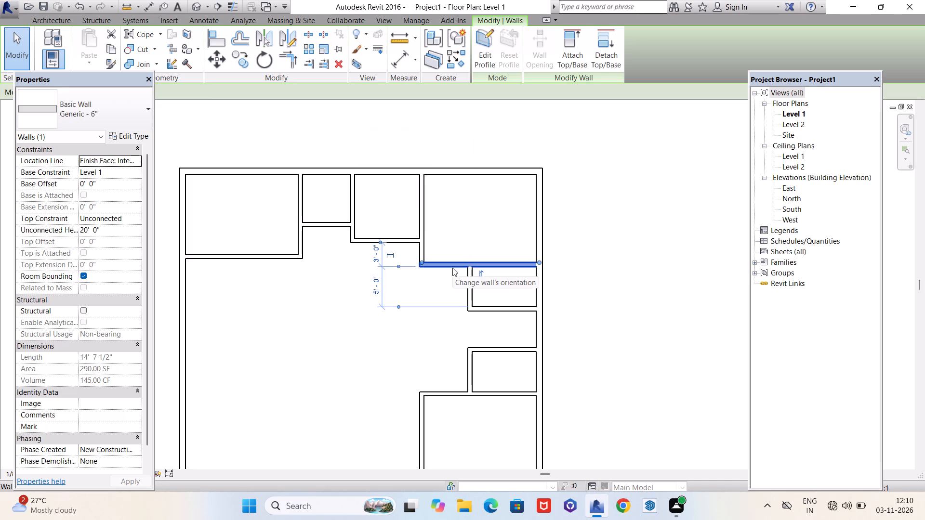
scroll(424, 274, "up", 4)
scroll(350, 251, "up", 3)
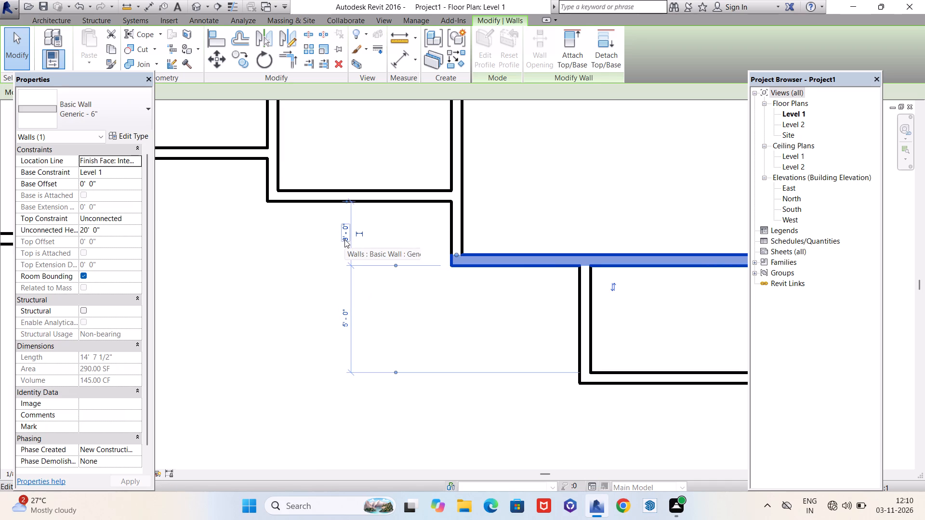
left_click(344, 239)
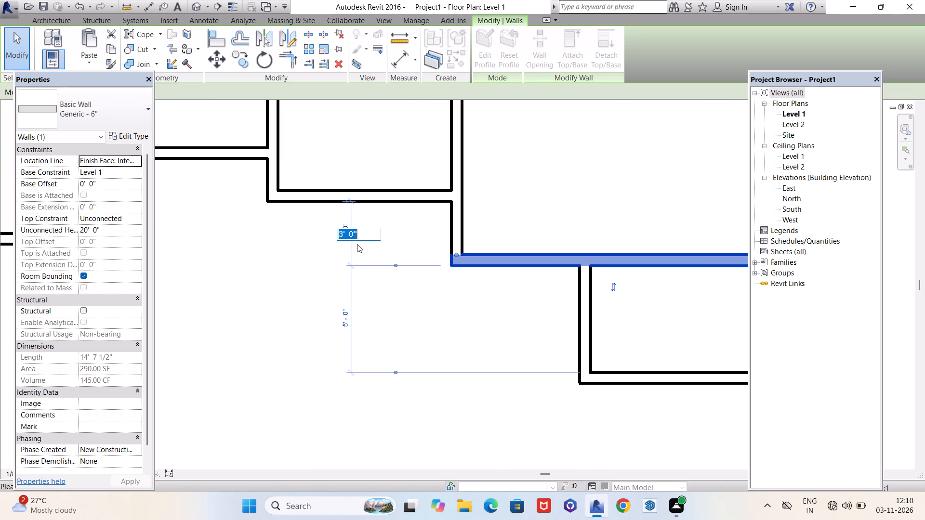
type("2'")
key("Return")
Move the south partition of the small room below the northeast room so the room is 5' clear between its north and south partitions.
scroll(358, 247, "down", 2)
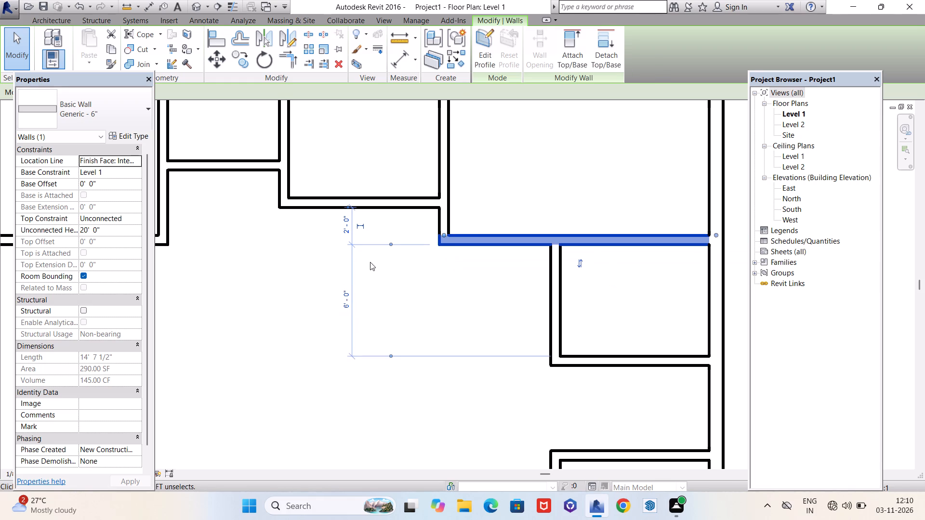
left_click(585, 341)
scroll(491, 305, "up", 3)
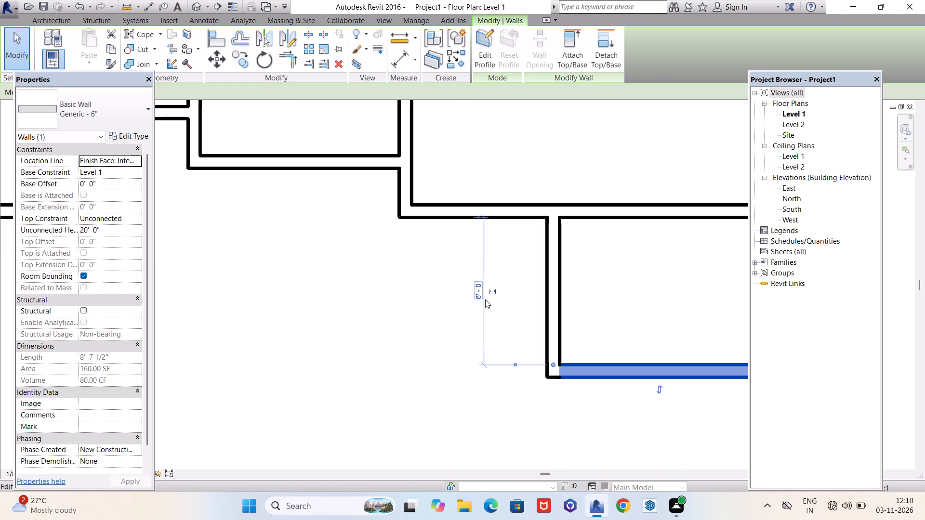
left_click(483, 296)
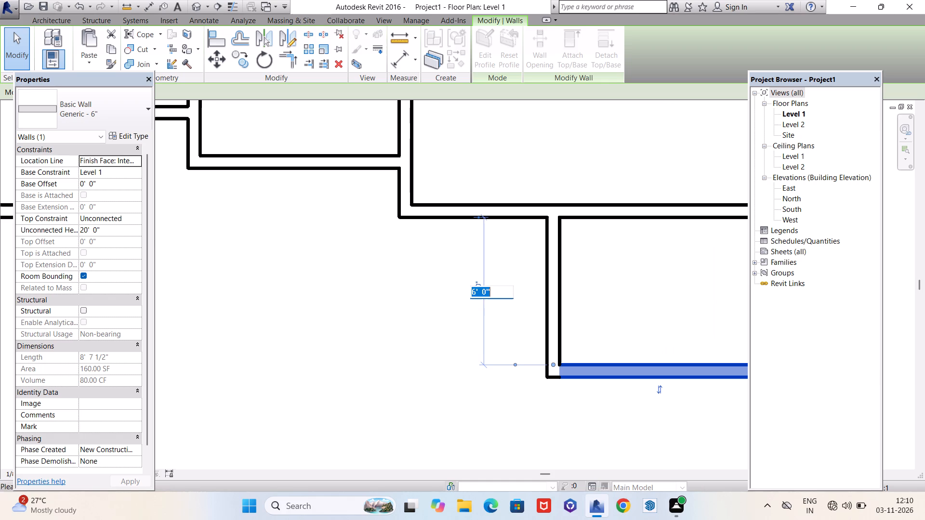
type("5'")
key("Return")
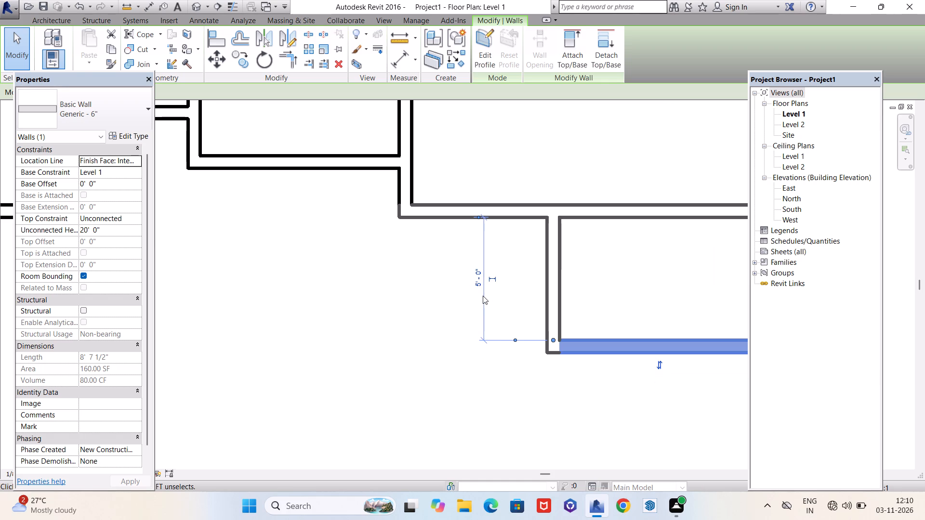
key("Escape")
Measure the gap between the two small east rooms again along the east exterior wall's inner face.
scroll(475, 296, "down", 8)
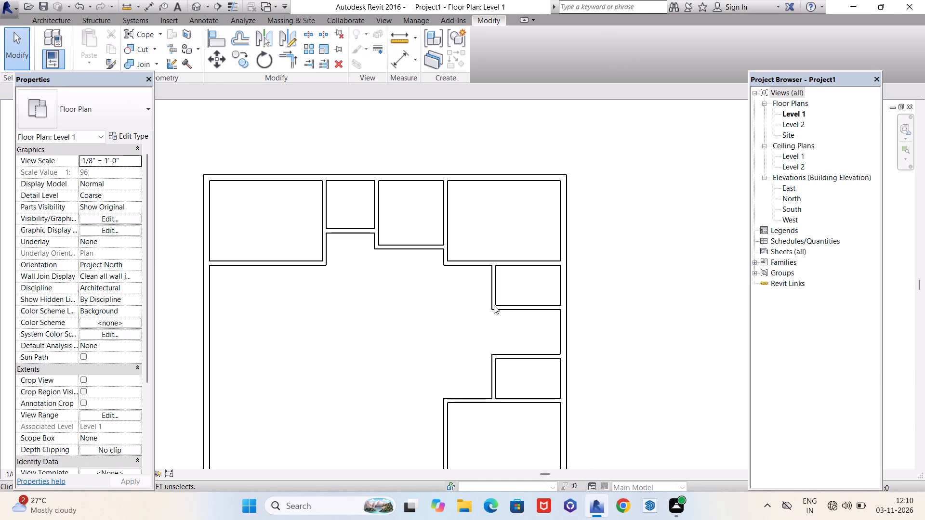
left_click(401, 41)
scroll(589, 286, "up", 4)
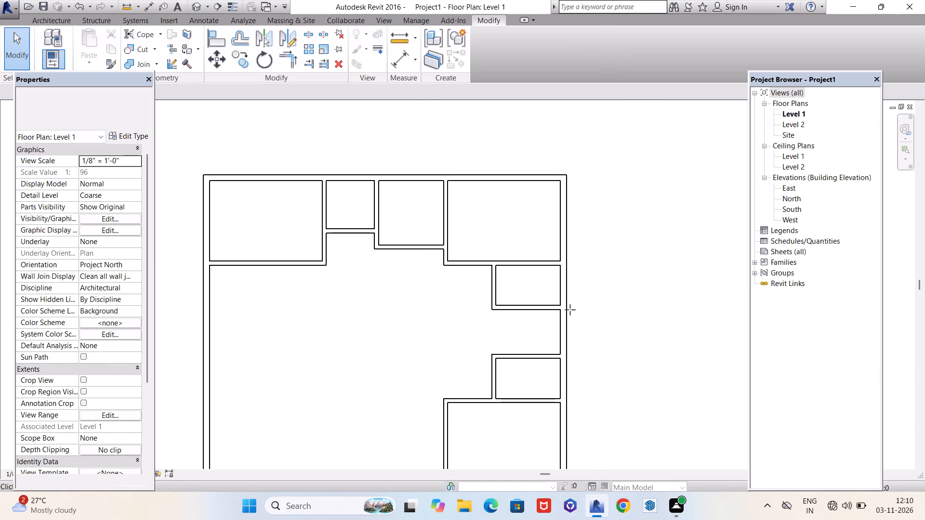
left_click(540, 326)
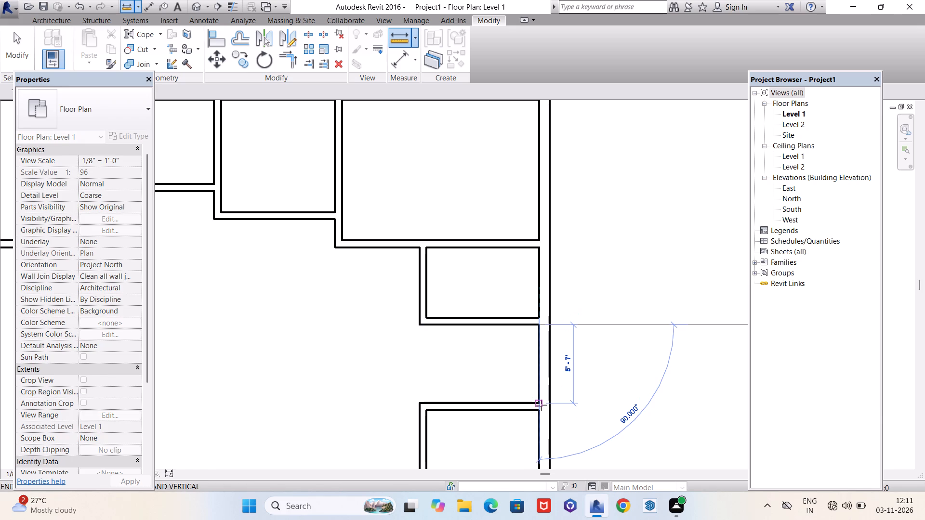
scroll(541, 404, "up", 3)
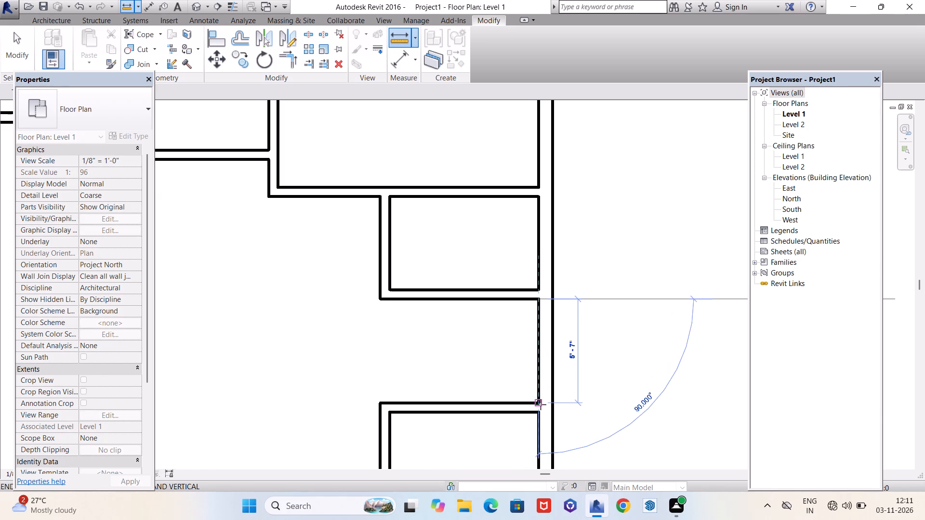
scroll(541, 404, "up", 1)
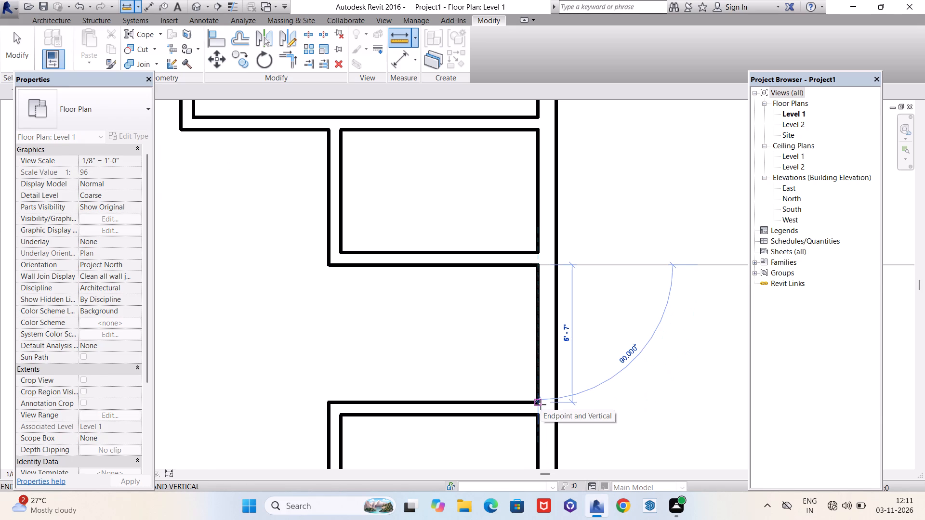
key("Escape")
scroll(606, 300, "down", 10)
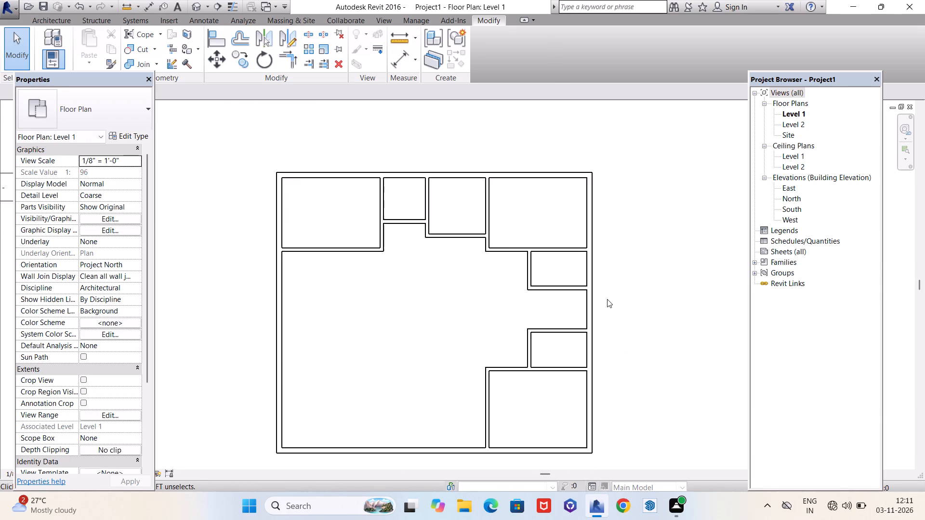
Move the north partition of the lower small east room so the room is 4'5" clear between its north and south partitions.
scroll(475, 284, "down", 3)
scroll(528, 321, "up", 9)
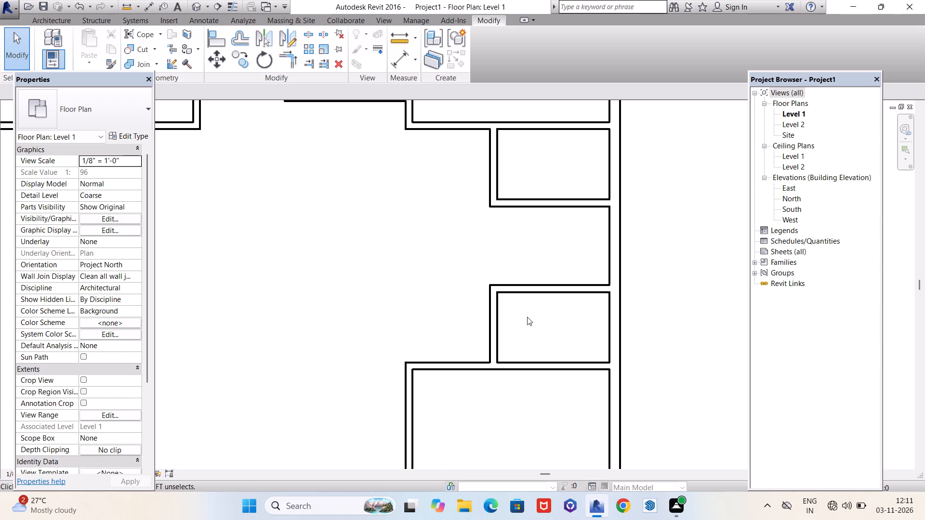
left_click(552, 291)
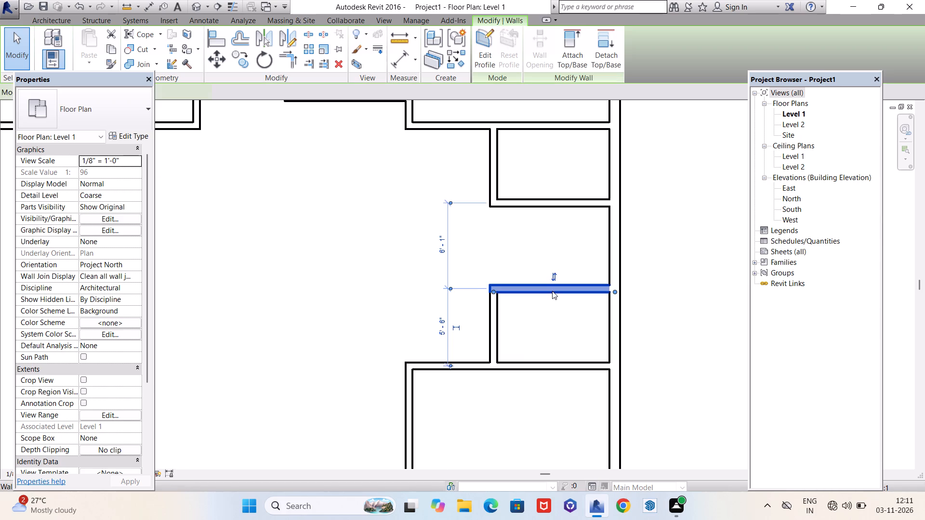
scroll(480, 324, "up", 4)
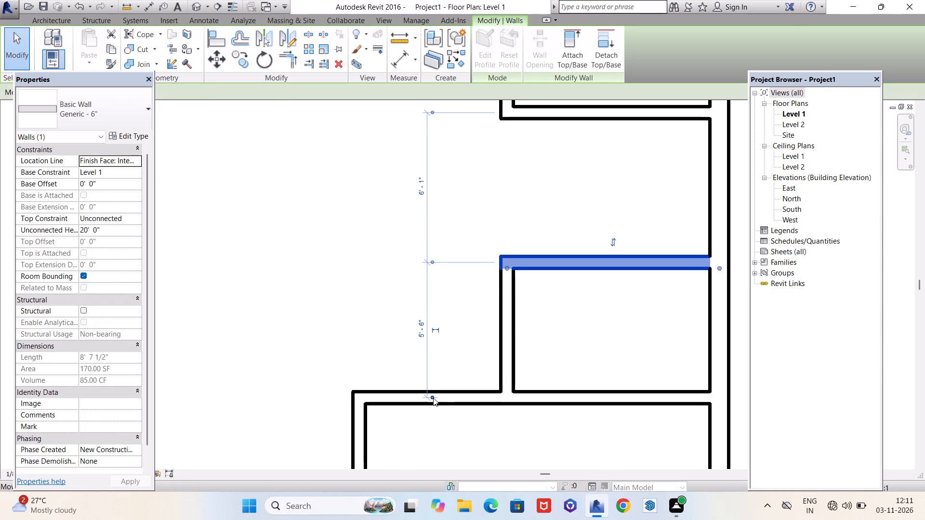
left_click(433, 398)
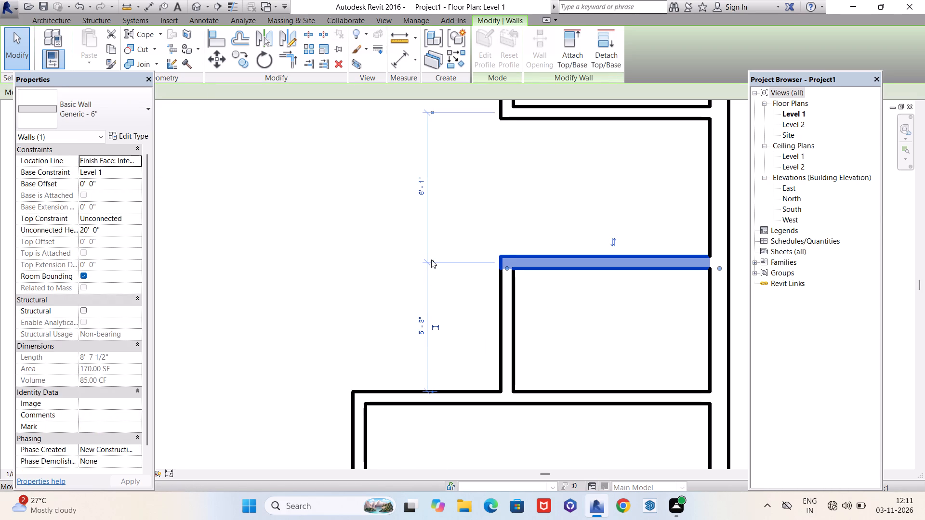
left_click(431, 260)
left_click(434, 256)
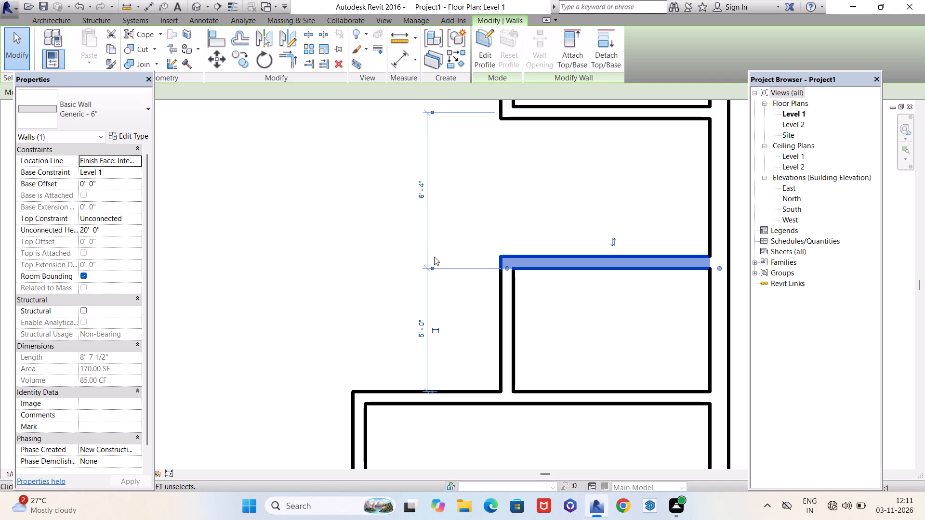
left_click(423, 331)
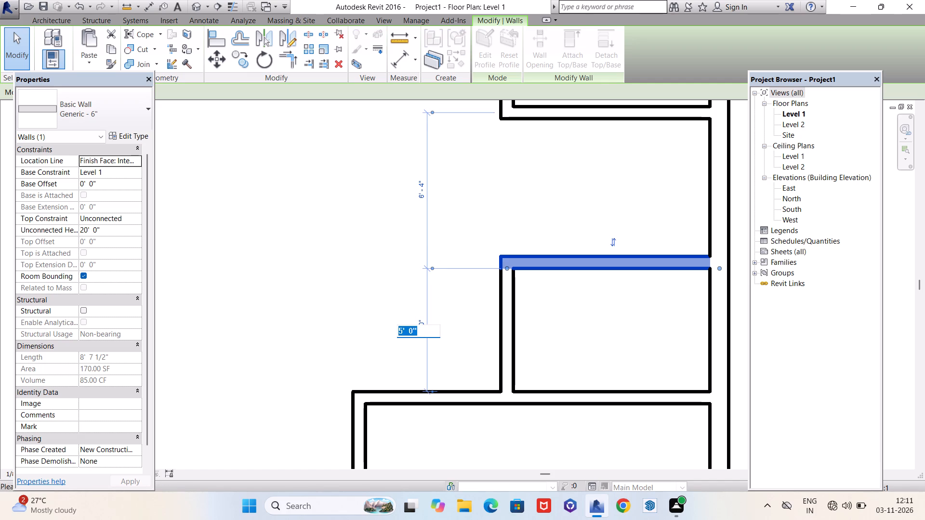
type("4'")
type("5\"")
key("Return")
key("Escape")
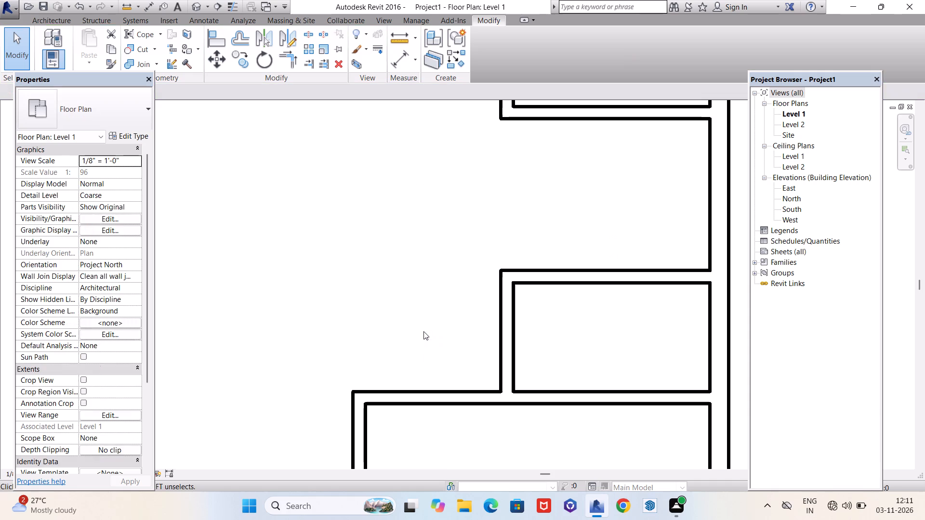
Measure the gap between the two small east rooms along the east exterior wall's inner face.
scroll(329, 346, "down", 3)
left_click(389, 34)
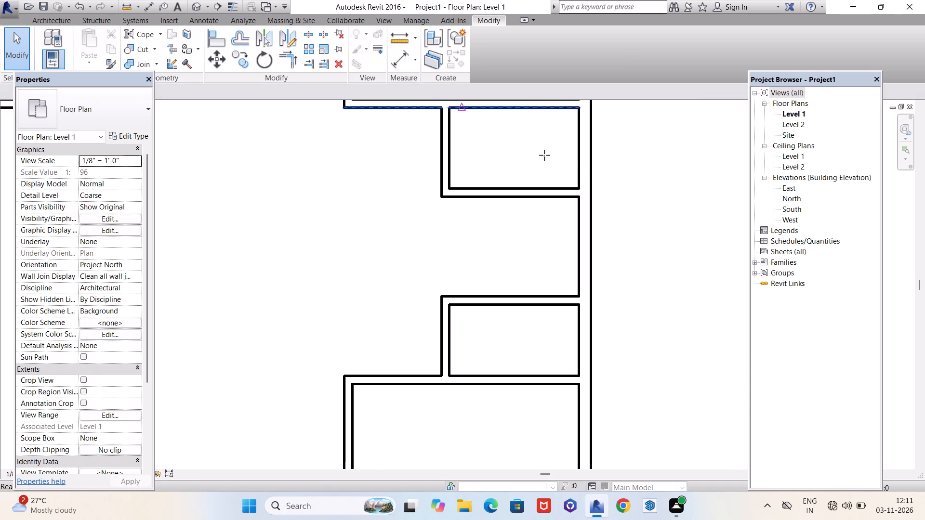
scroll(592, 169, "up", 3)
left_click(572, 210)
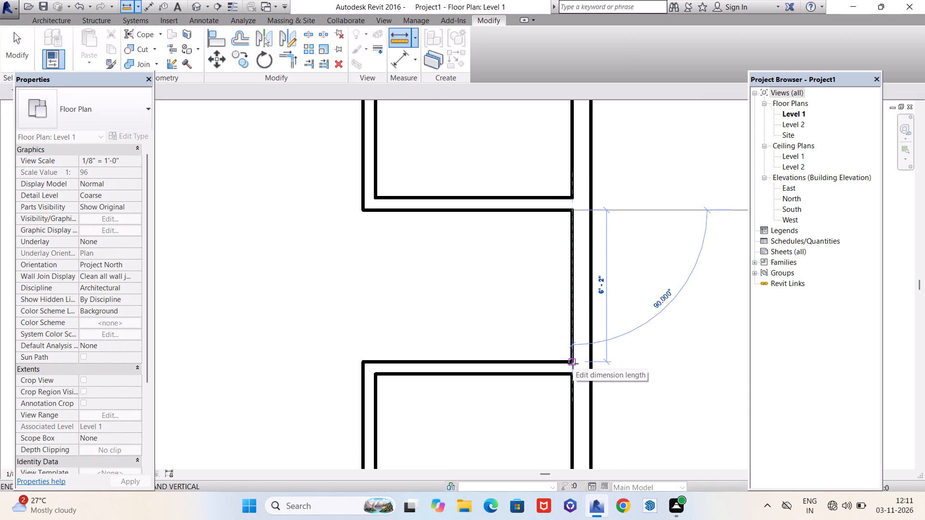
key("Escape")
Examine the northeast room's west and south partitions and its exterior walls for their spacing to neighbouring walls.
scroll(562, 275, "down", 4)
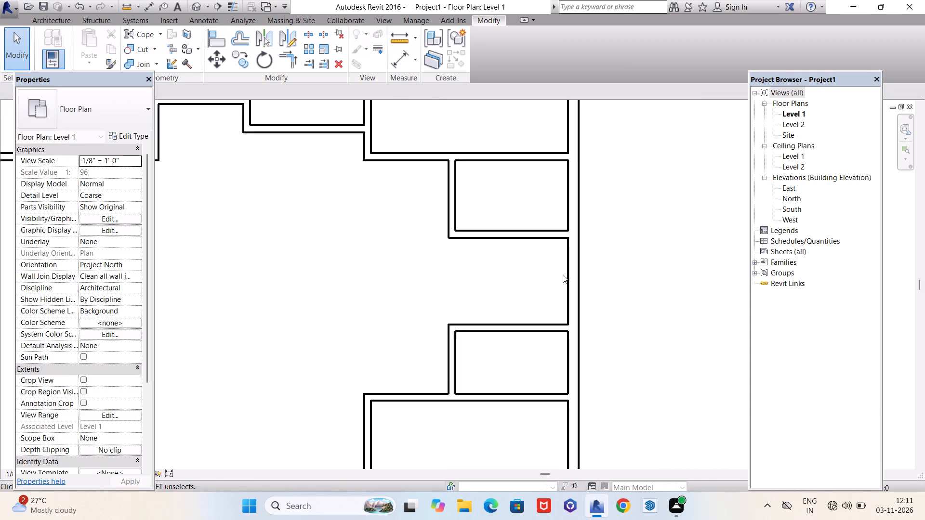
scroll(563, 274, "down", 6)
scroll(508, 351, "up", 3)
scroll(509, 349, "down", 4)
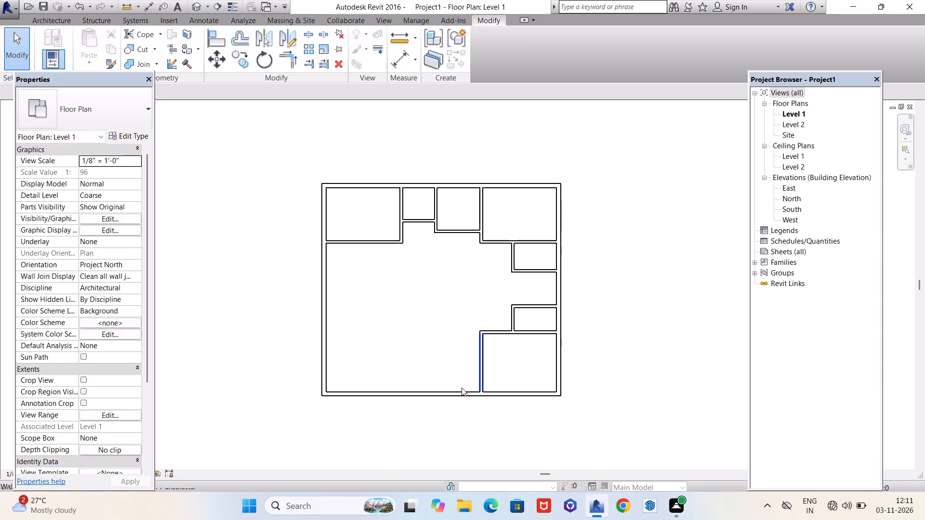
scroll(456, 372, "up", 2)
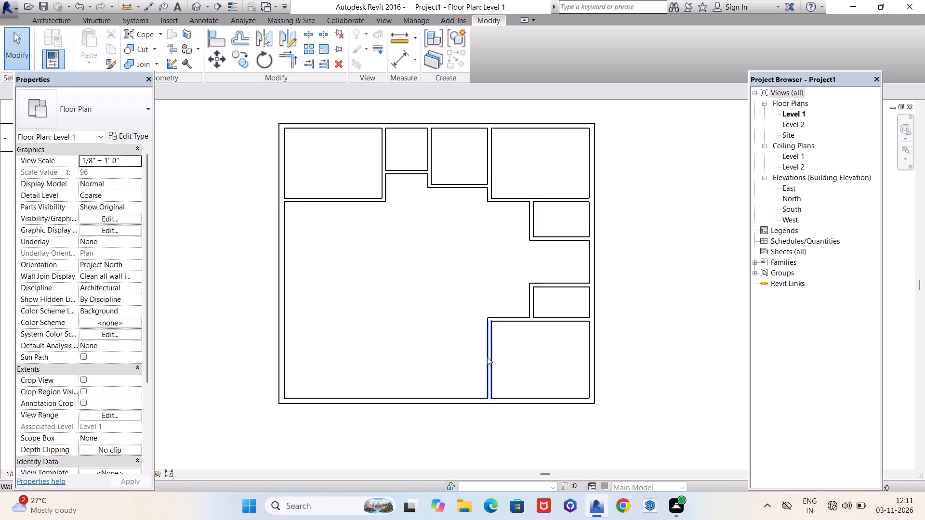
left_click(490, 167)
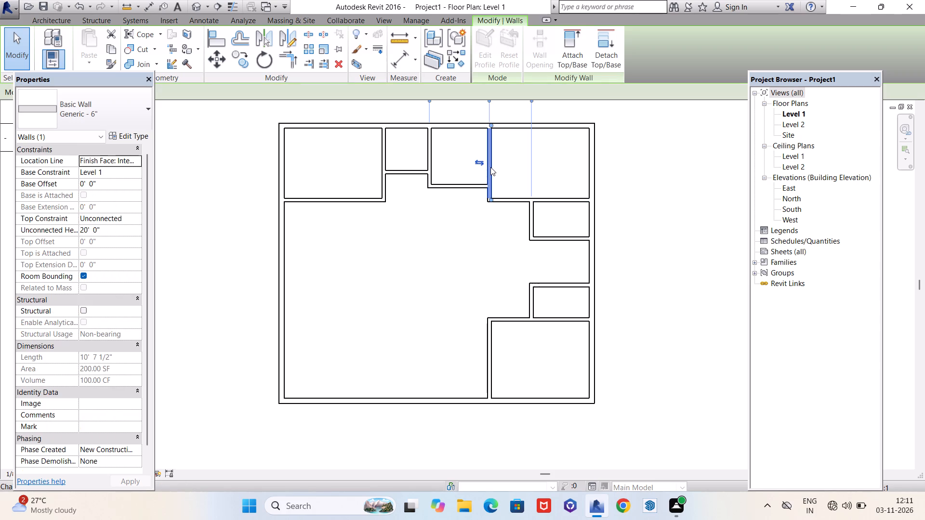
scroll(461, 299, "down", 3)
left_click(494, 234)
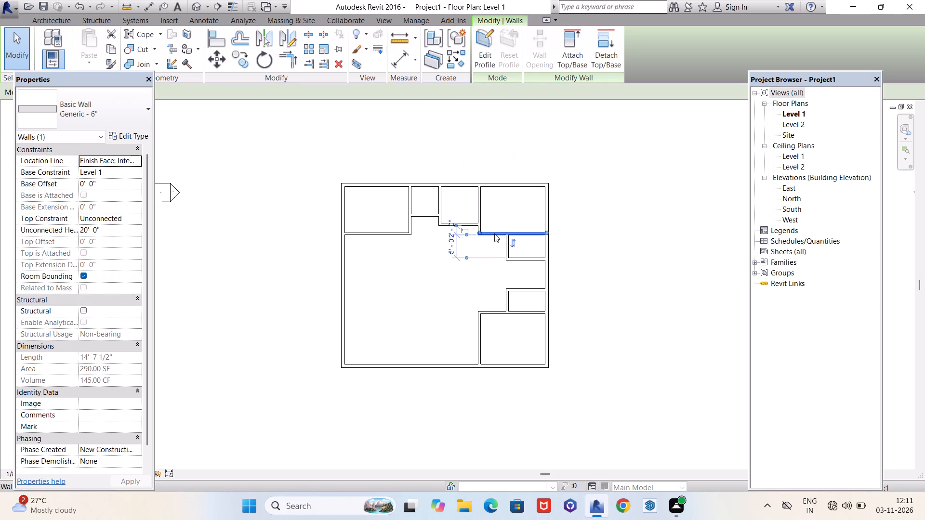
scroll(481, 225, "up", 10)
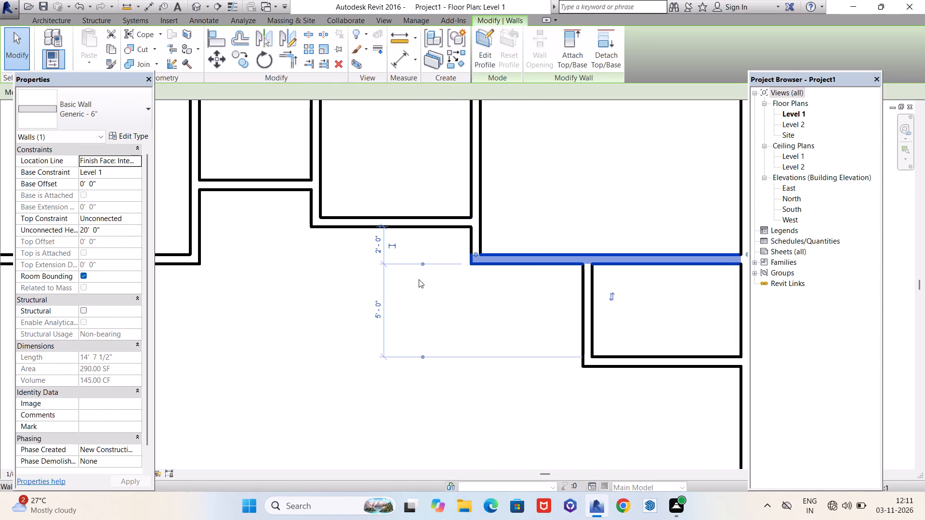
scroll(410, 290, "down", 3)
left_click(522, 141)
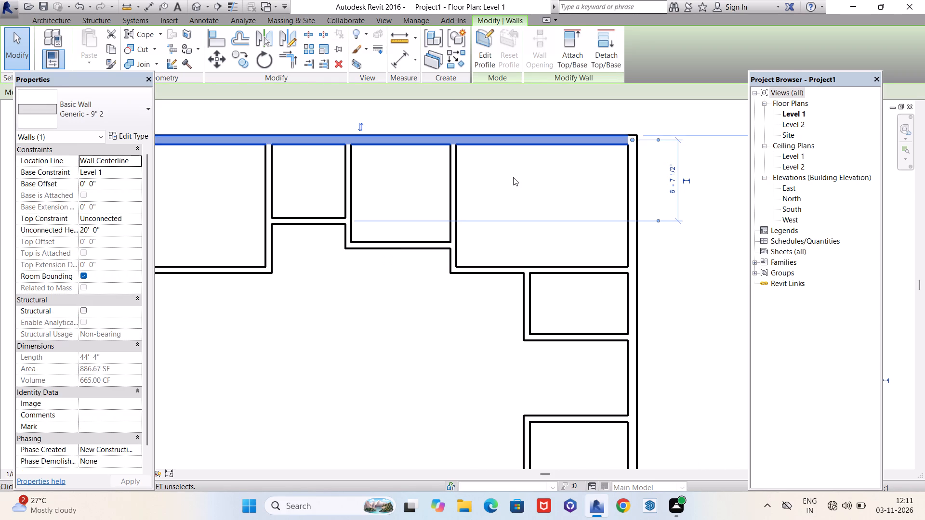
left_click(596, 265)
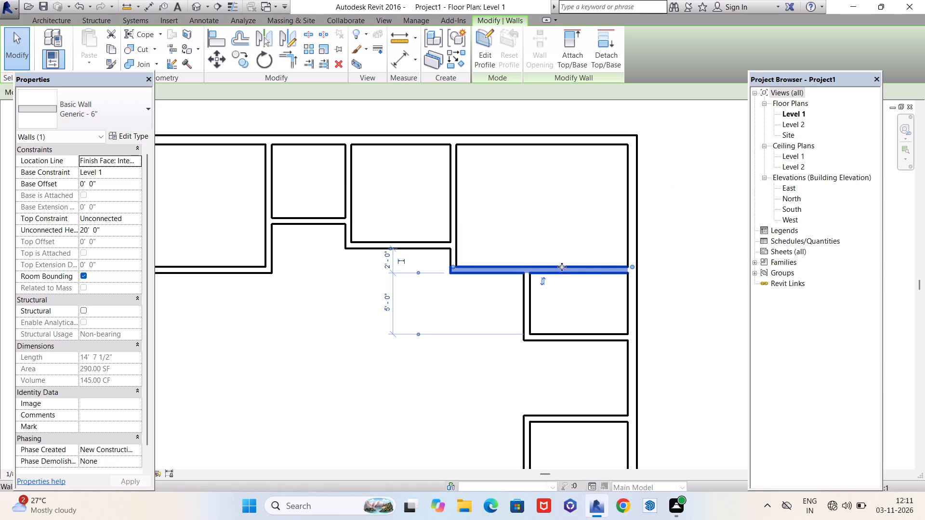
left_click(549, 139)
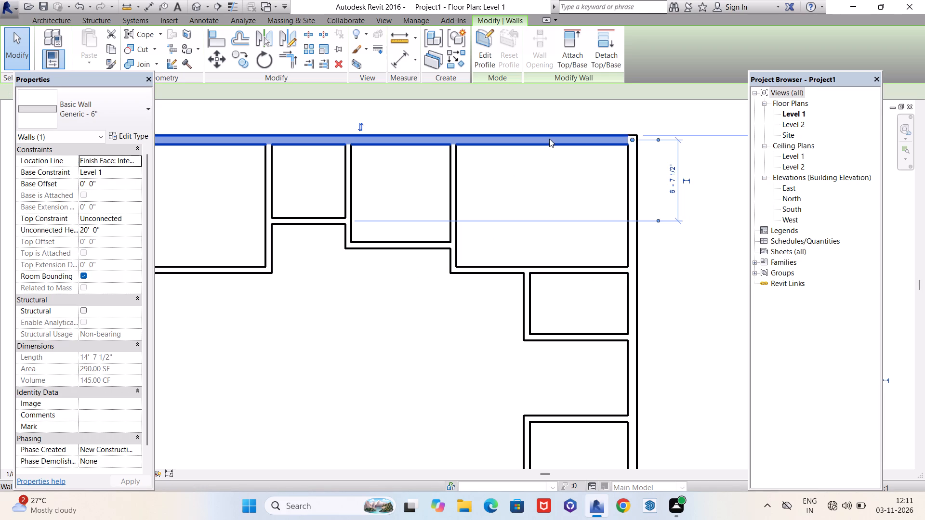
left_click(629, 198)
scroll(572, 203, "up", 1)
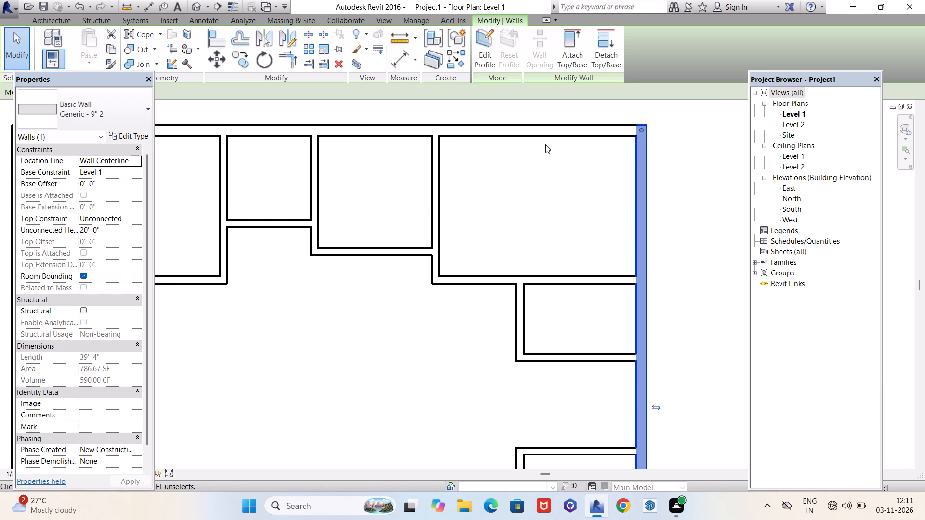
left_click(543, 136)
Check the spacing of the northeast room's west partition, taking its temporary dimensions from the partition's east face.
left_click(437, 209)
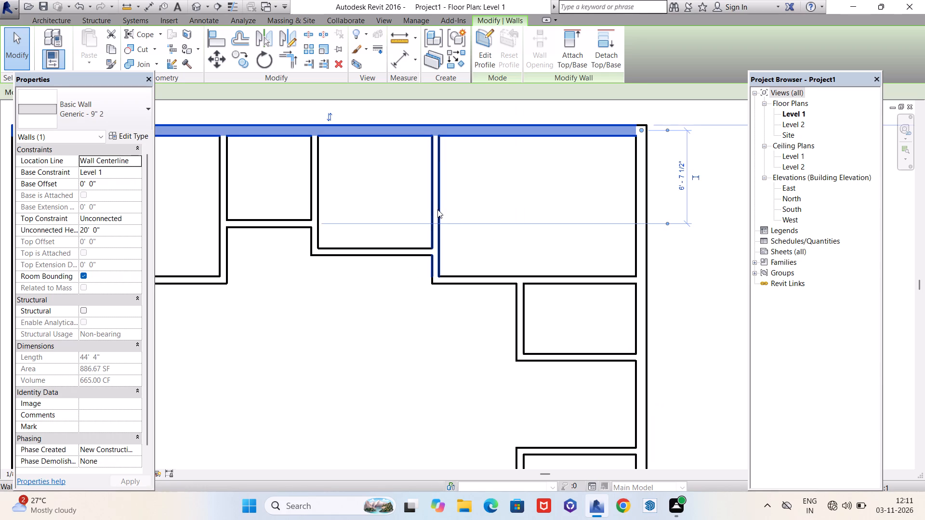
scroll(489, 262, "down", 3)
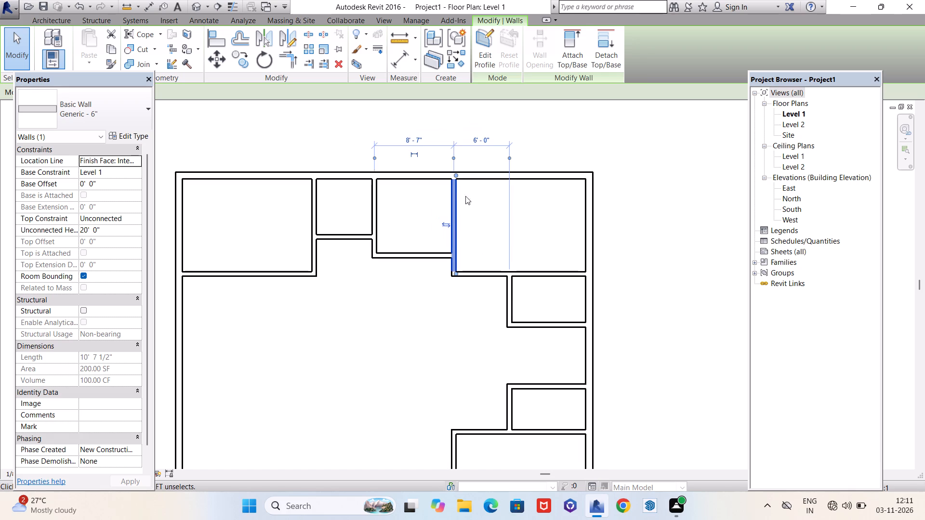
scroll(470, 137, "up", 4)
scroll(467, 177, "up", 3)
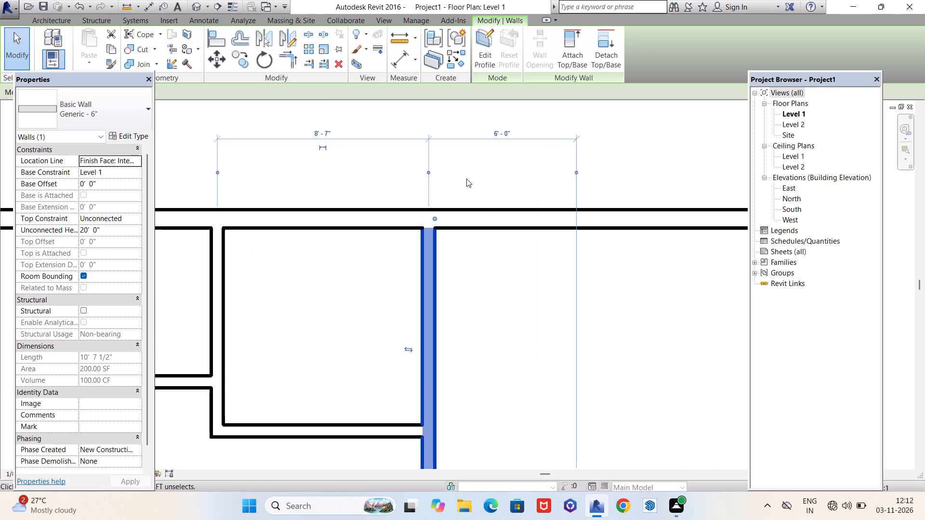
scroll(496, 228, "down", 2)
scroll(458, 175, "up", 4)
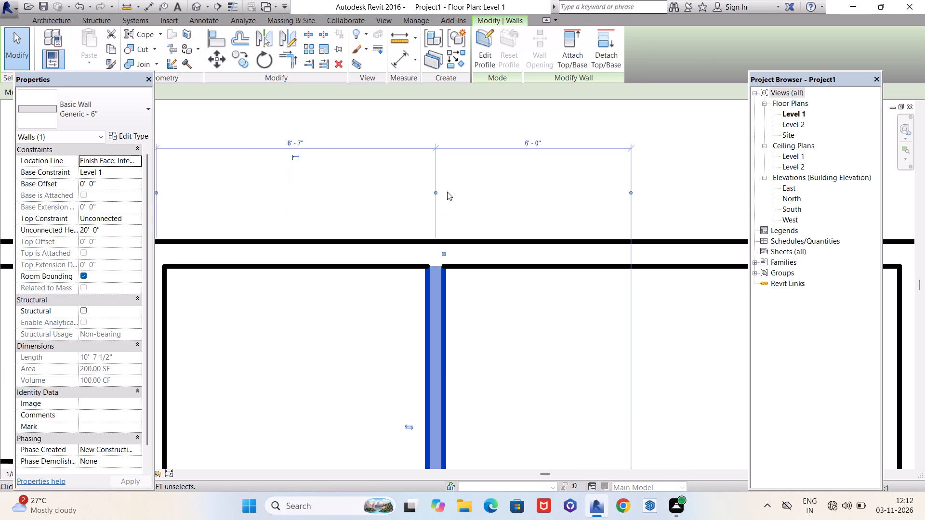
left_click(436, 193)
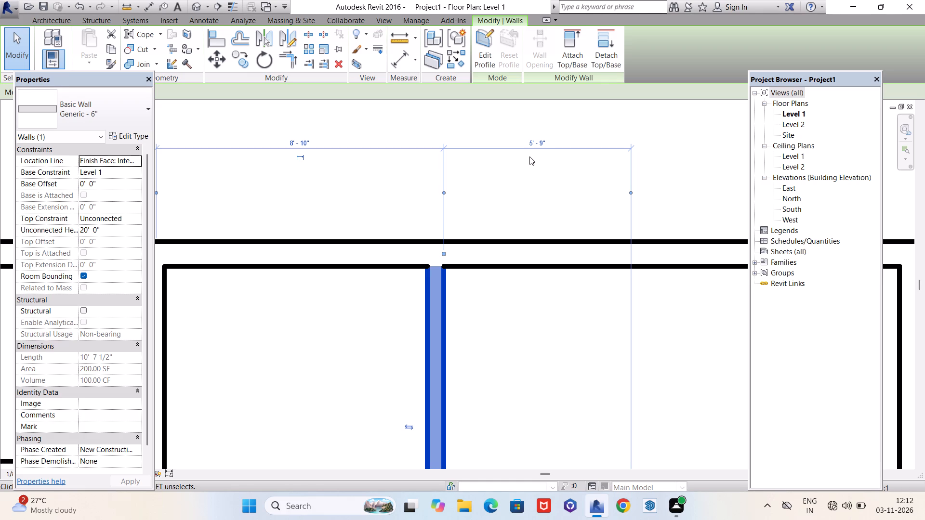
scroll(522, 152, "down", 4)
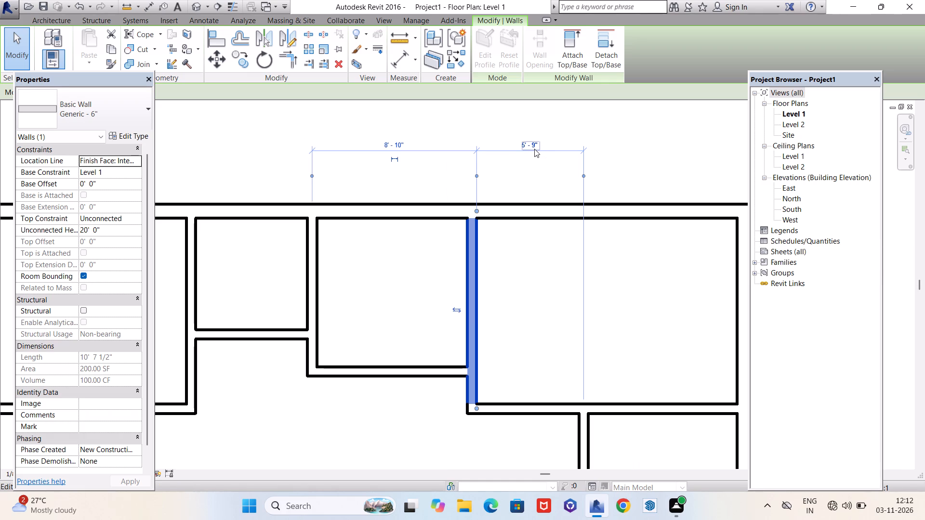
left_click(477, 176)
key("Escape")
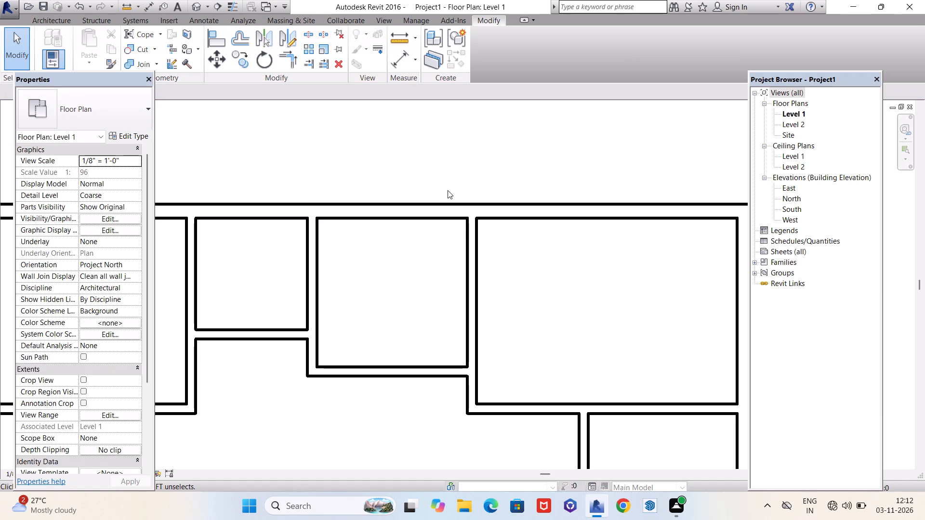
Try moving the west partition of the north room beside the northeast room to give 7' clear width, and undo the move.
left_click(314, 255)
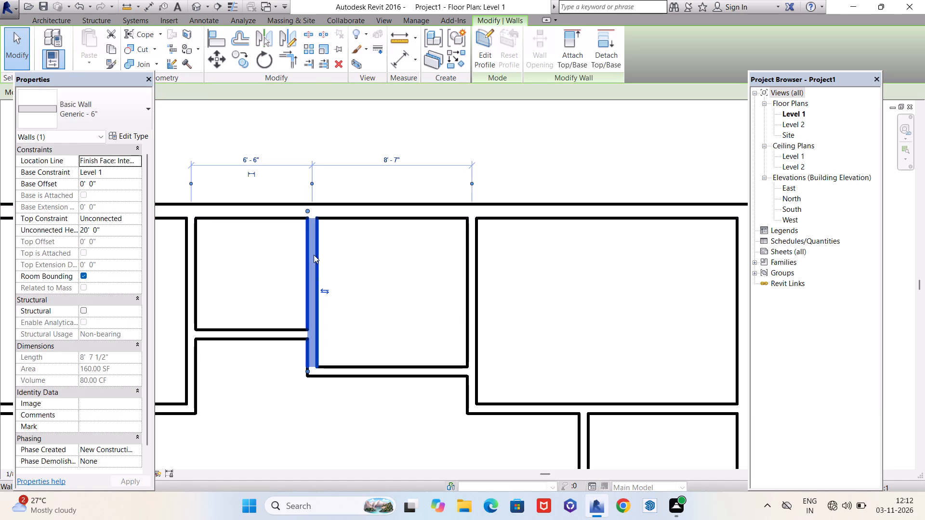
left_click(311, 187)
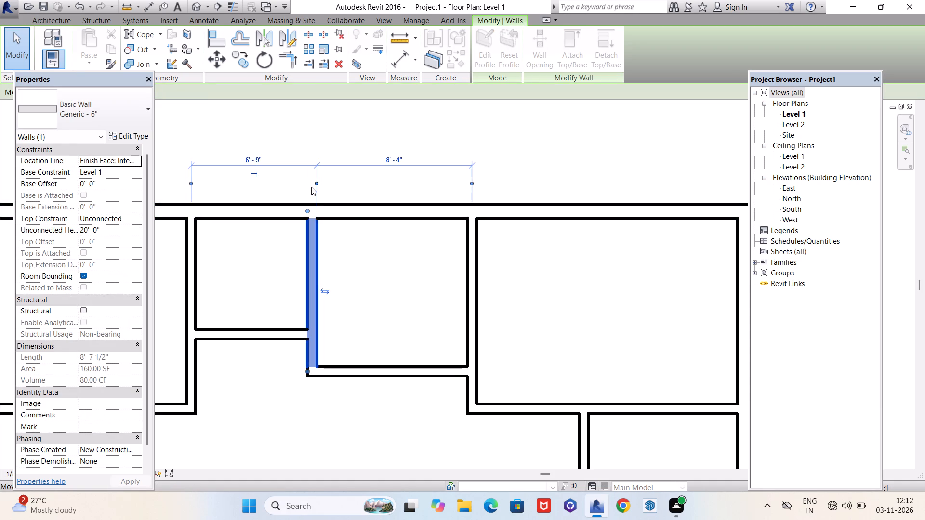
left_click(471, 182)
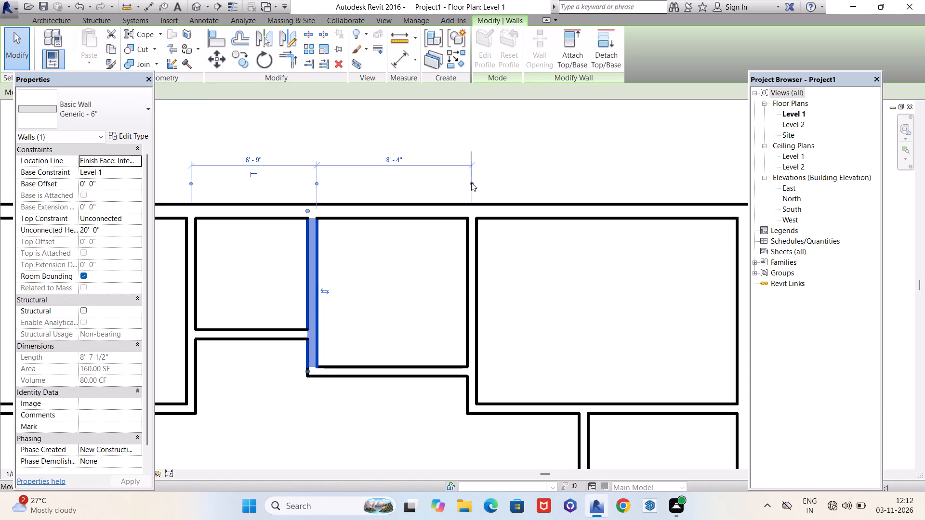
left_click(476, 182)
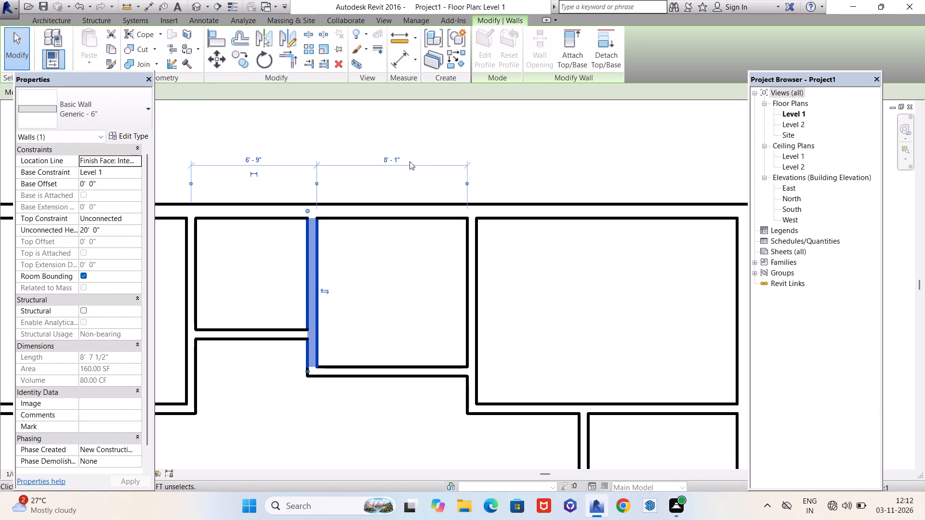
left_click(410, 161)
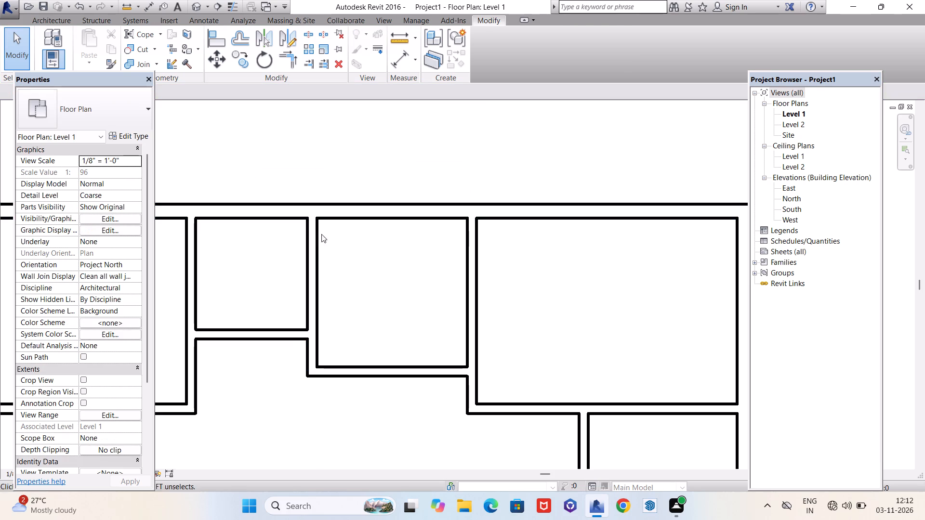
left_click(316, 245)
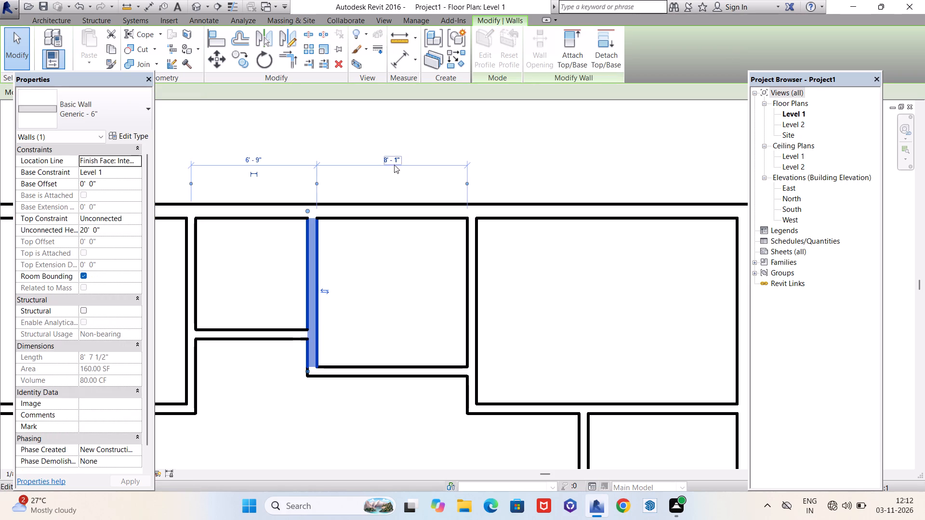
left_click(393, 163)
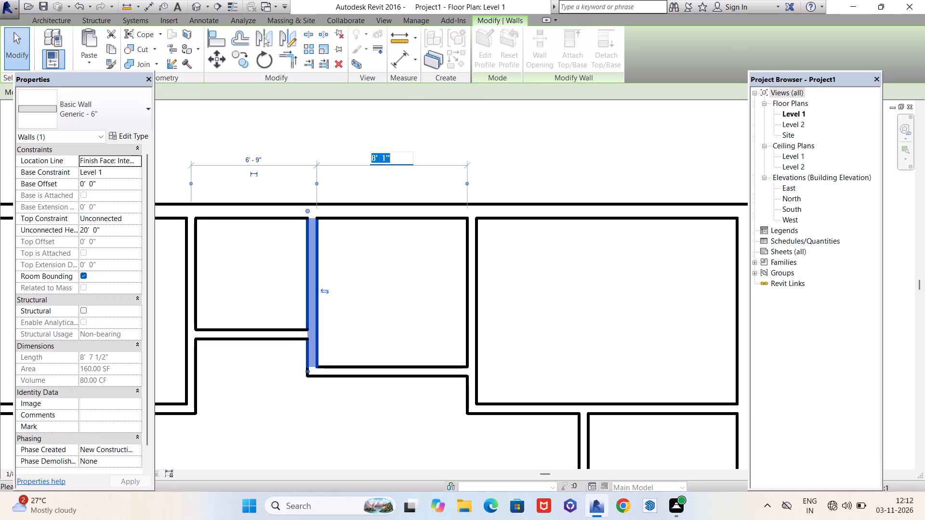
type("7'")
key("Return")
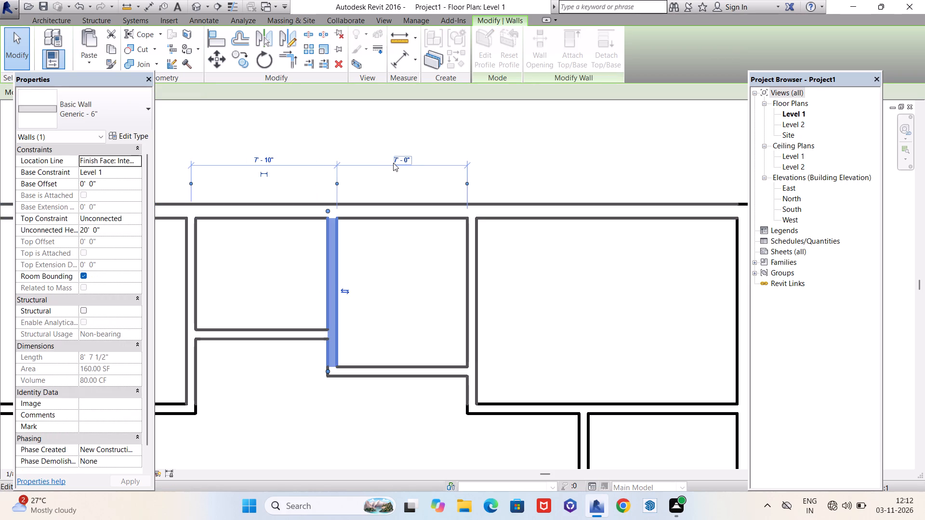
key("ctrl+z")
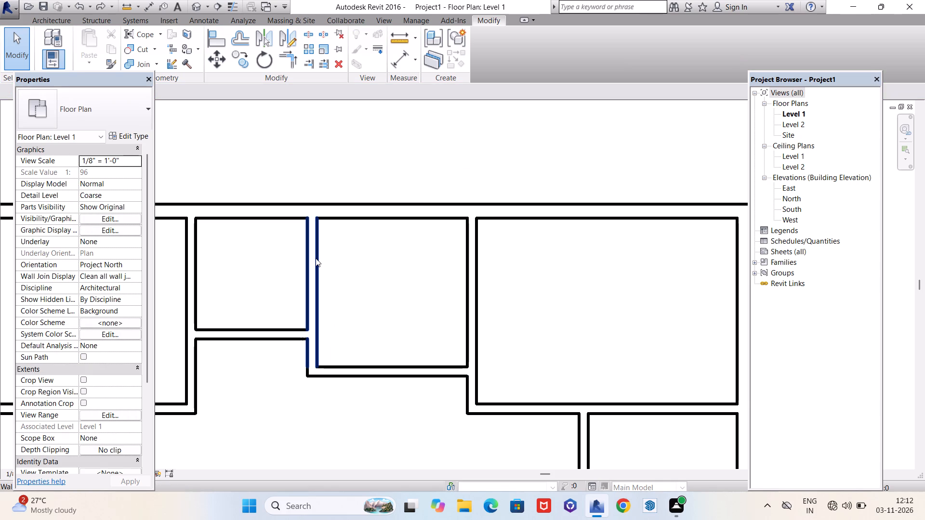
Move the partition between the northeast room and its western neighbour so the neighbour is 7' clear between its west and east partitions.
left_click(467, 256)
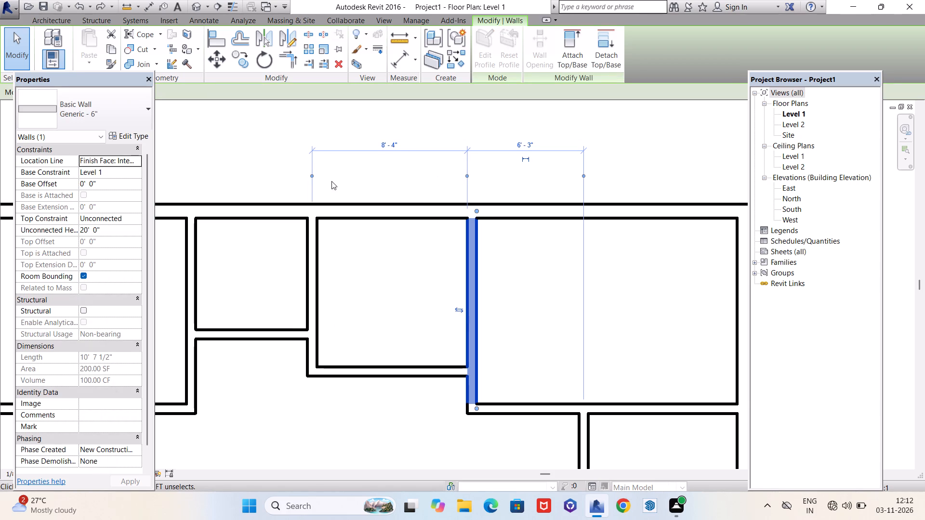
left_click(311, 176)
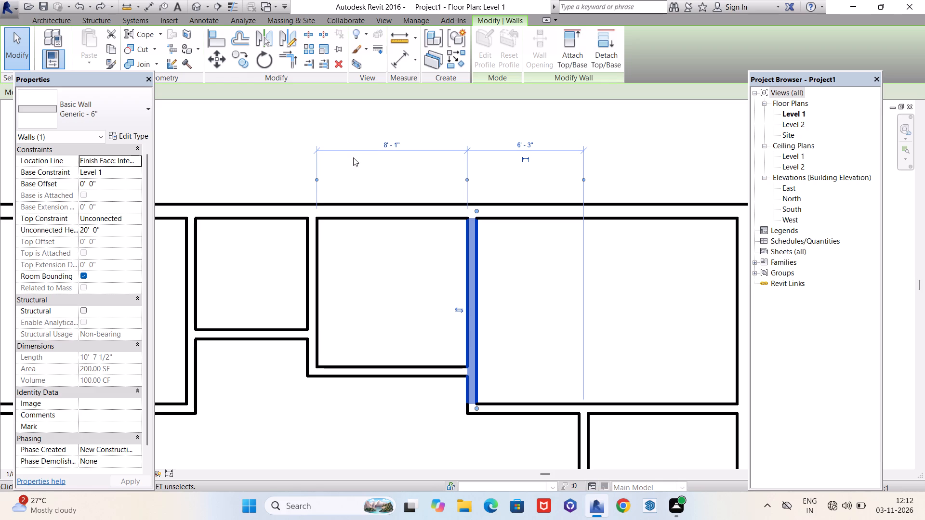
left_click(386, 148)
type("7'")
key("Return")
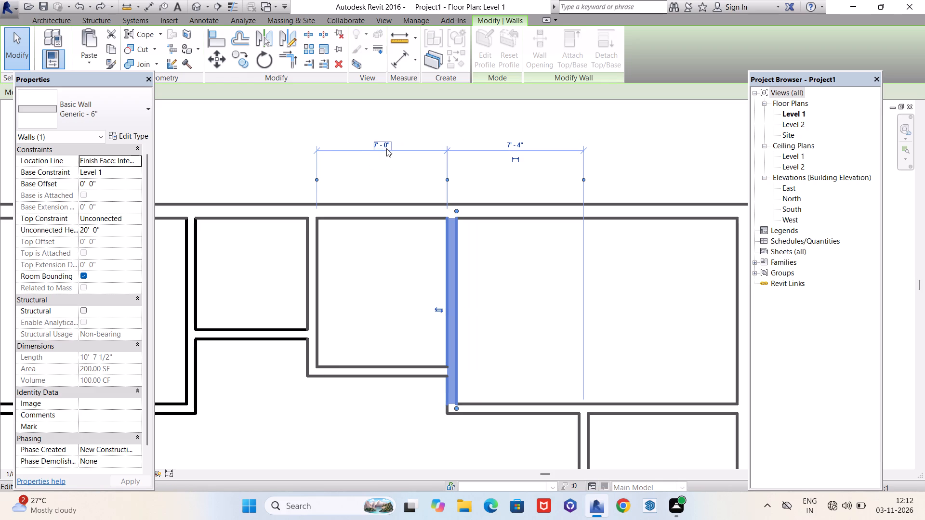
key("Escape")
scroll(403, 152, "down", 10)
key("Escape")
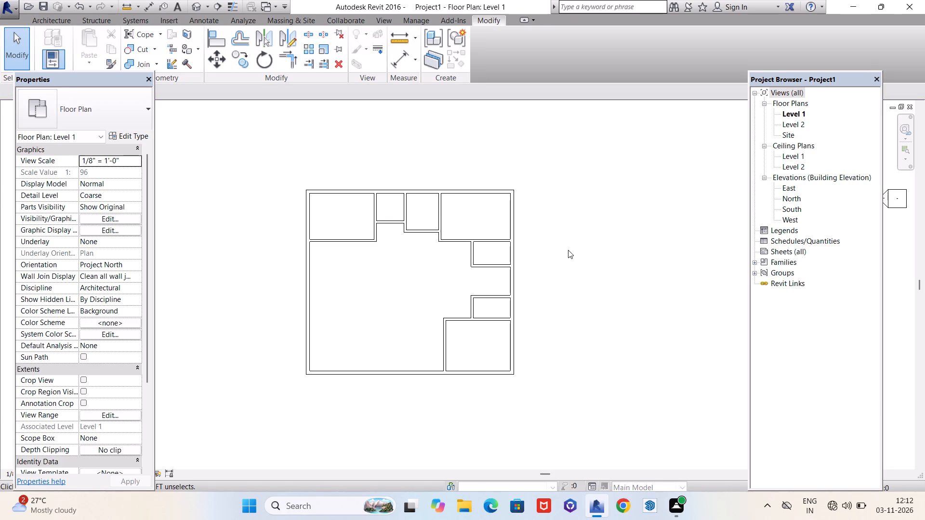
Examine the southeast room's west and north partitions and its exterior walls for their spacing to neighbouring walls.
scroll(574, 255, "down", 3)
scroll(438, 369, "up", 5)
scroll(438, 368, "down", 4)
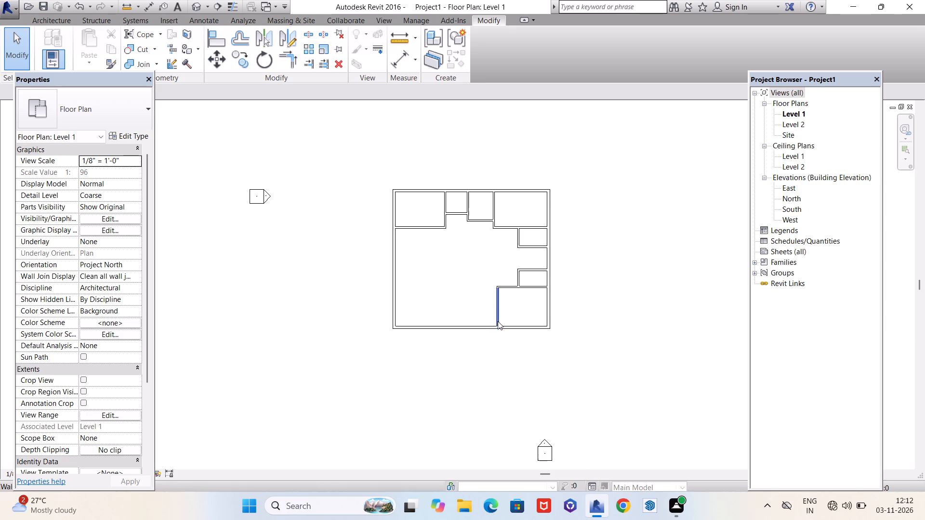
scroll(500, 316, "up", 4)
left_click(498, 311)
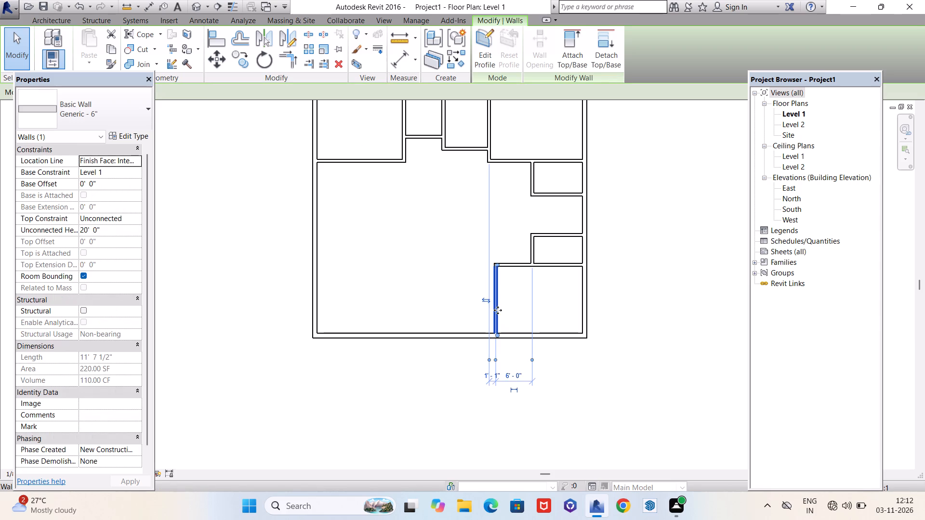
scroll(516, 310, "up", 6)
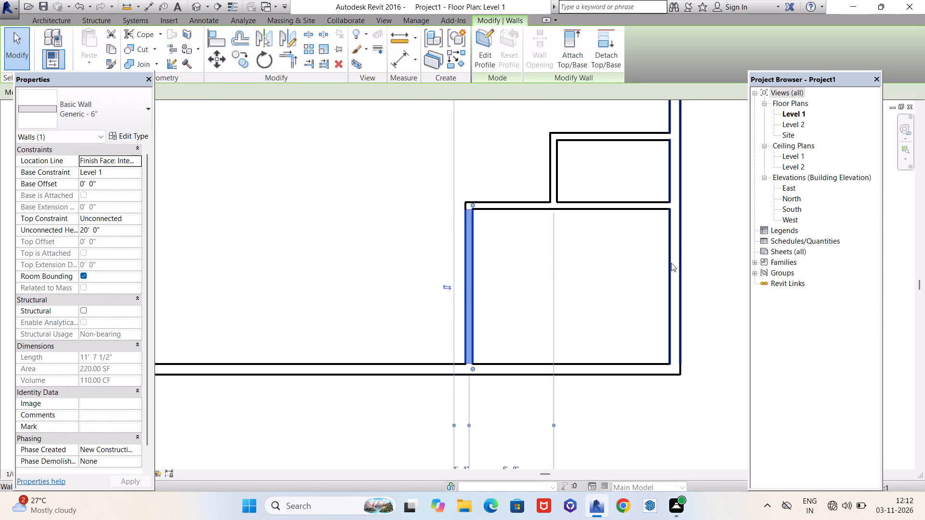
left_click(671, 263)
left_click(530, 207)
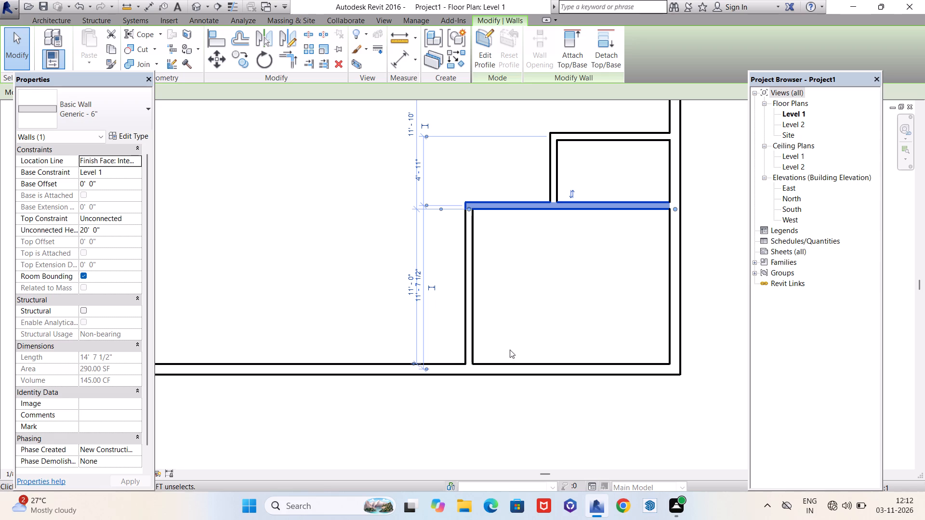
left_click(514, 369)
scroll(530, 333, "down", 5)
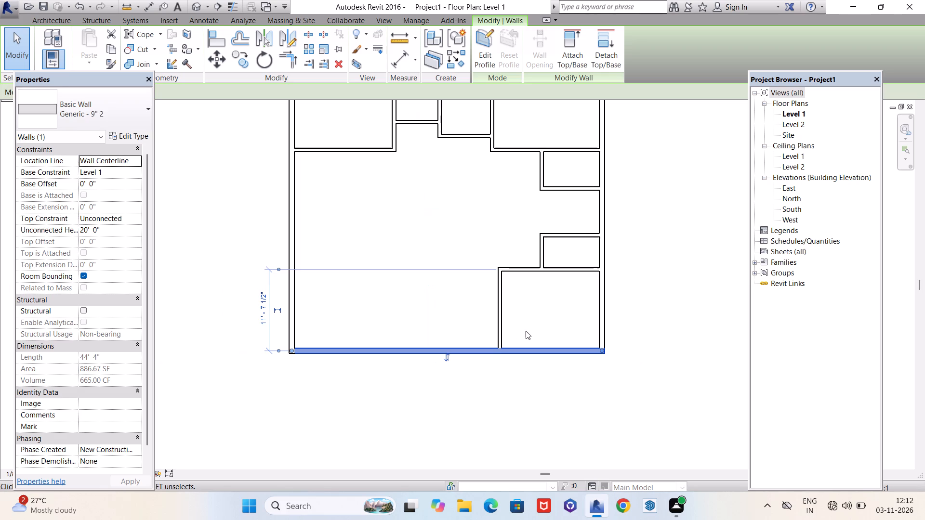
left_click(496, 298)
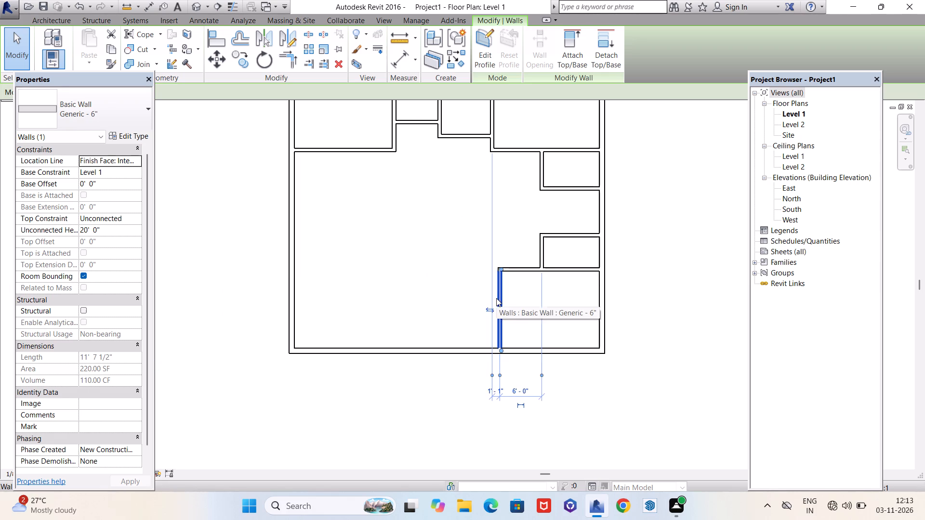
scroll(511, 338, "up", 3)
scroll(513, 294, "up", 5)
scroll(516, 246, "down", 3)
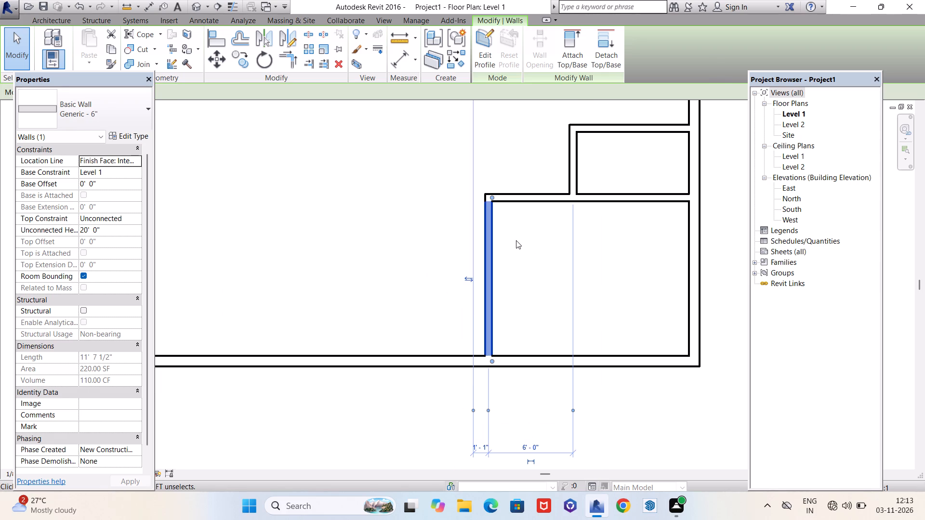
scroll(510, 257, "down", 3)
scroll(518, 392, "up", 4)
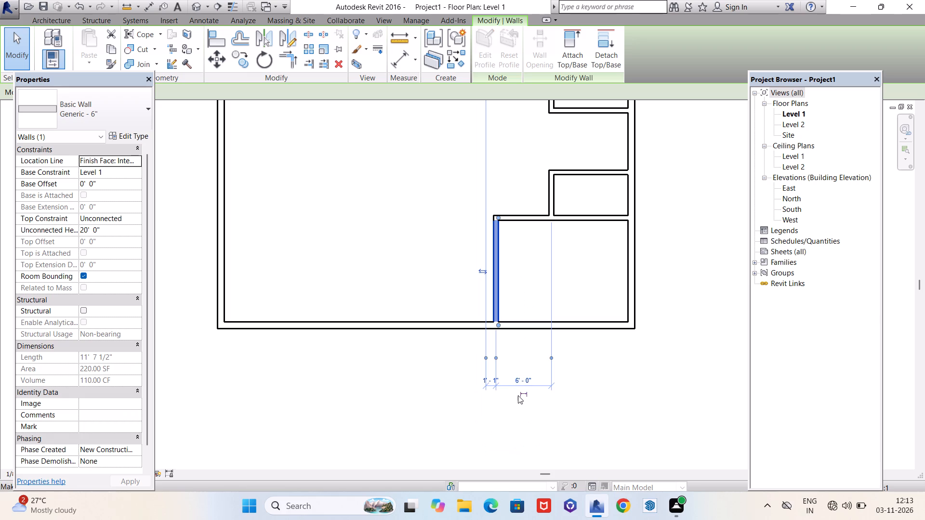
scroll(509, 334, "up", 4)
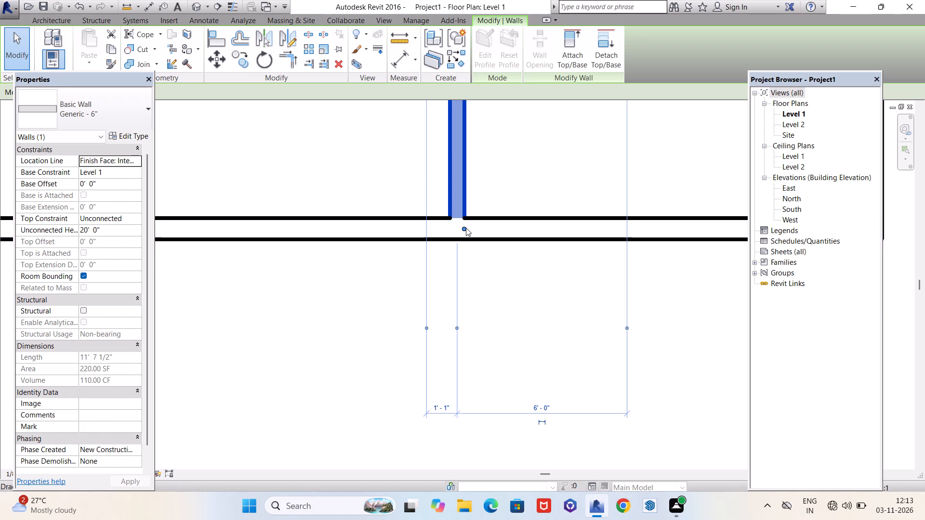
left_click(464, 228)
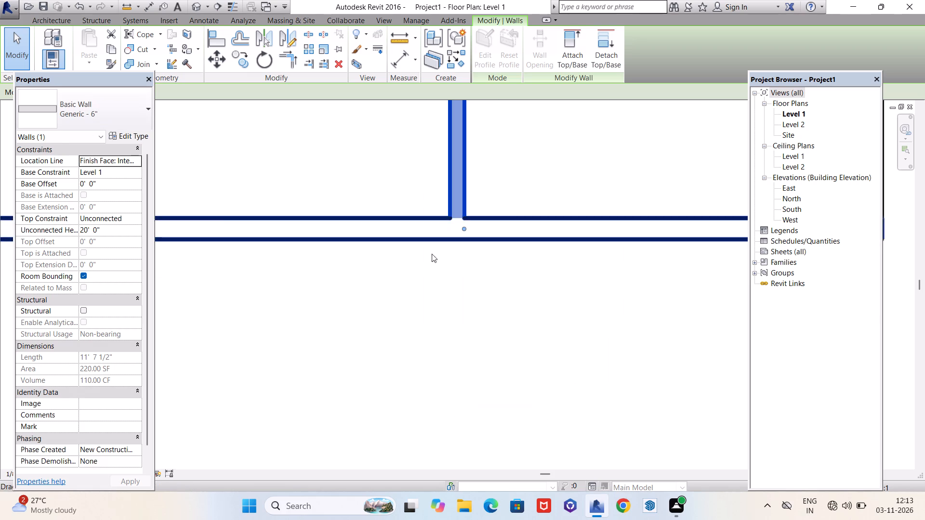
scroll(418, 283, "down", 6)
key("Escape")
left_click(436, 203)
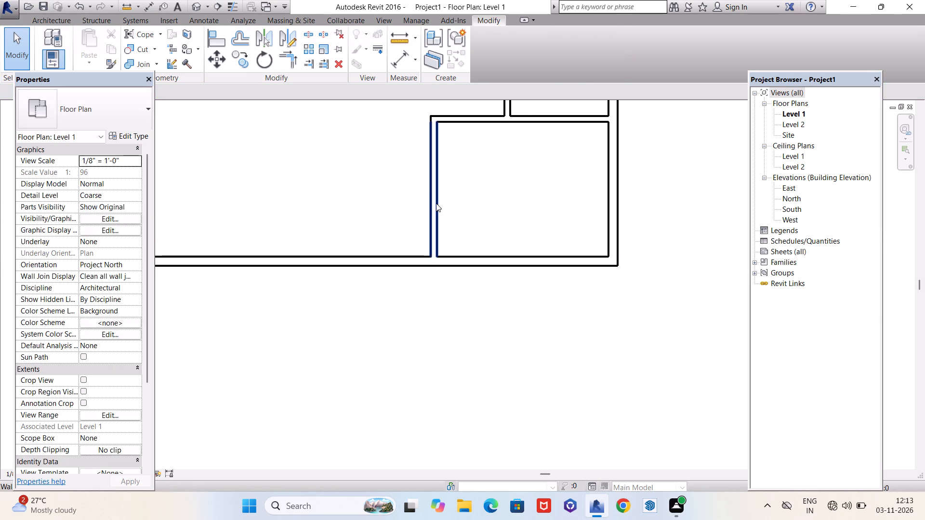
left_click(607, 216)
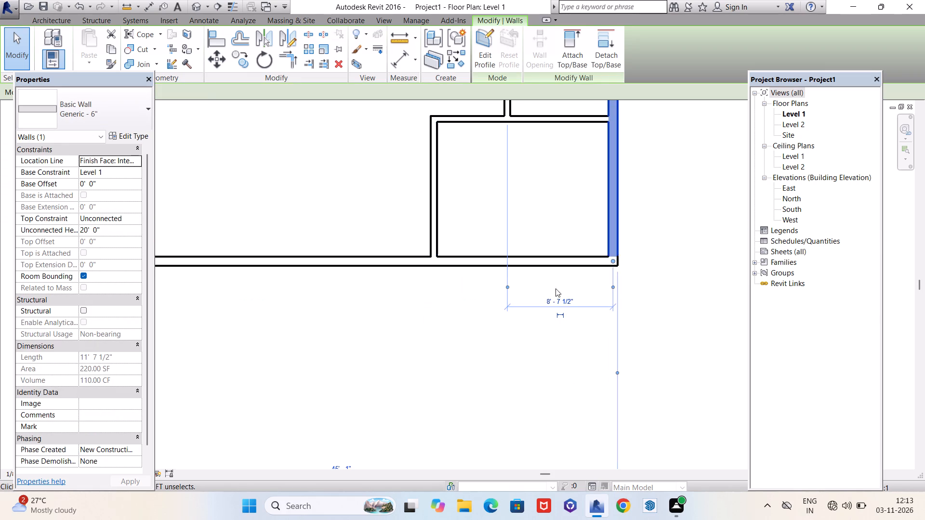
scroll(507, 363, "down", 3)
scroll(484, 304, "down", 1)
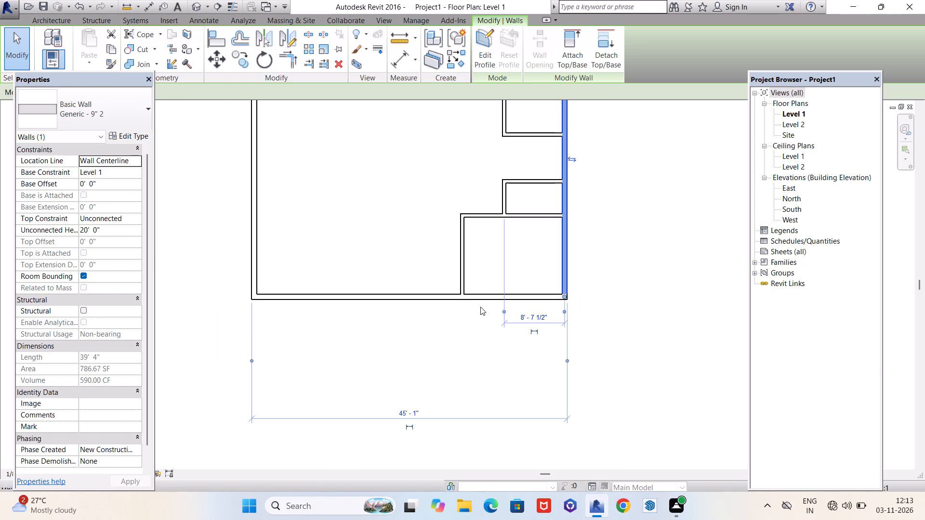
Move the southeast room's west partition to 7' centre to centre from the west partition of the lower small east room.
left_click(466, 273)
scroll(470, 263, "up", 1)
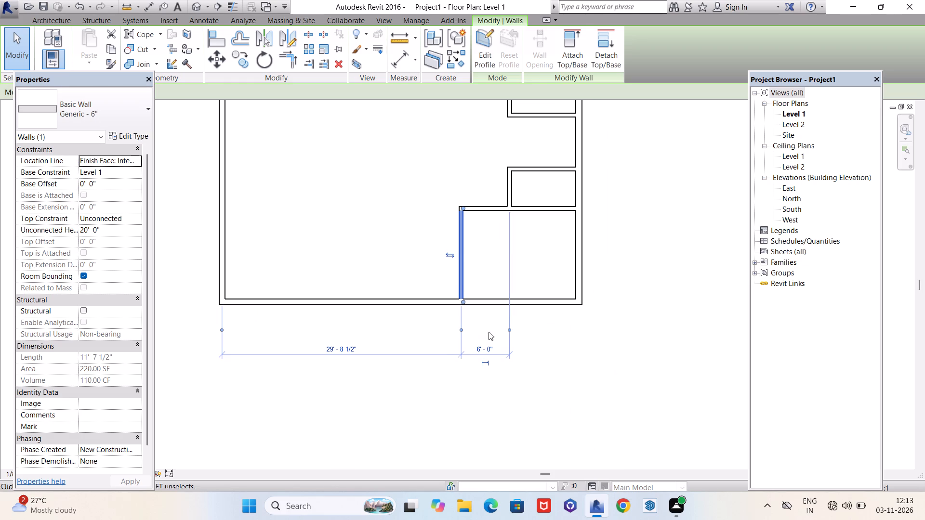
scroll(454, 351, "up", 1)
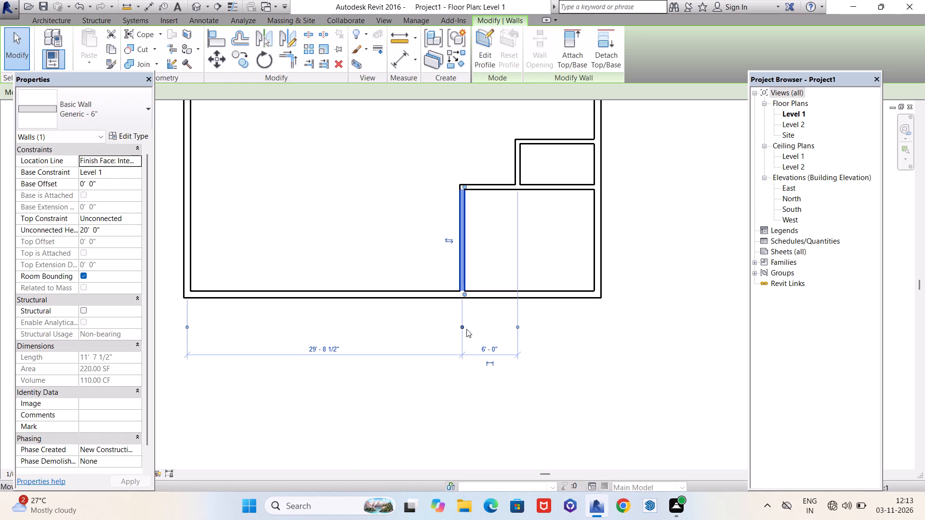
scroll(474, 324, "up", 4)
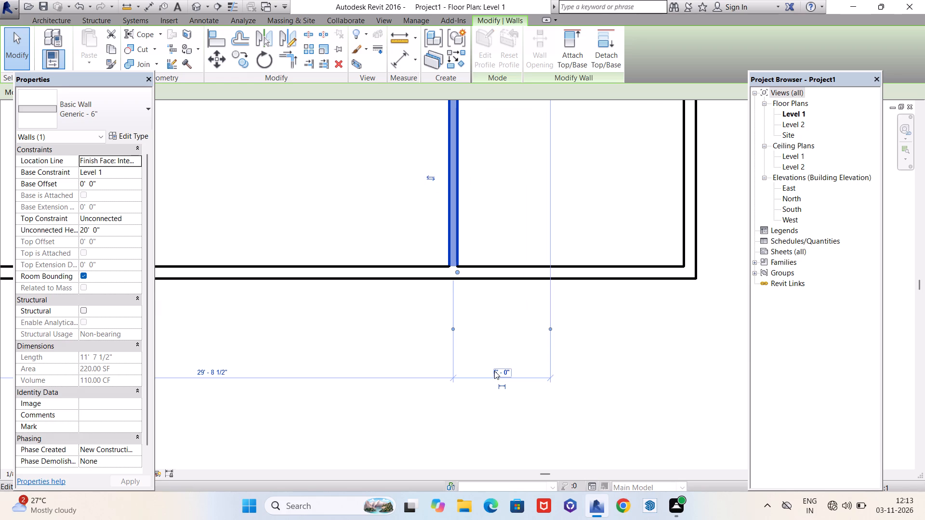
left_click(494, 371)
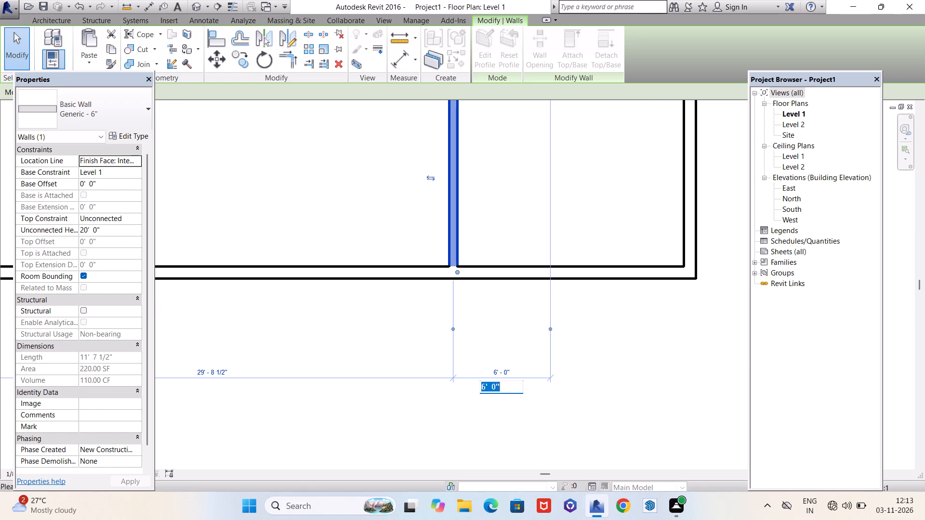
scroll(506, 393, "up", 4)
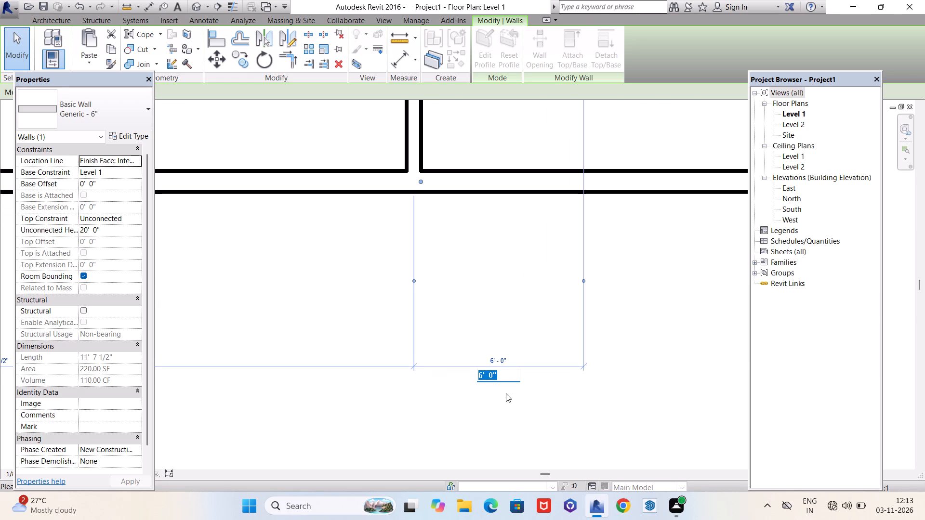
key("7")
key("apostrophe")
key("Return")
key("Escape")
scroll(511, 399, "down", 6)
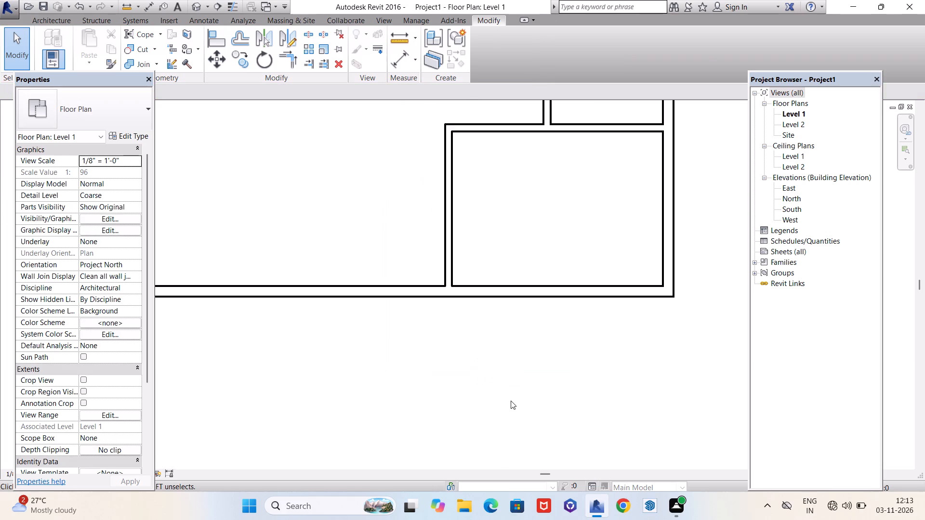
scroll(511, 401, "down", 4)
key("Escape")
scroll(511, 401, "down", 5)
scroll(471, 378, "up", 5)
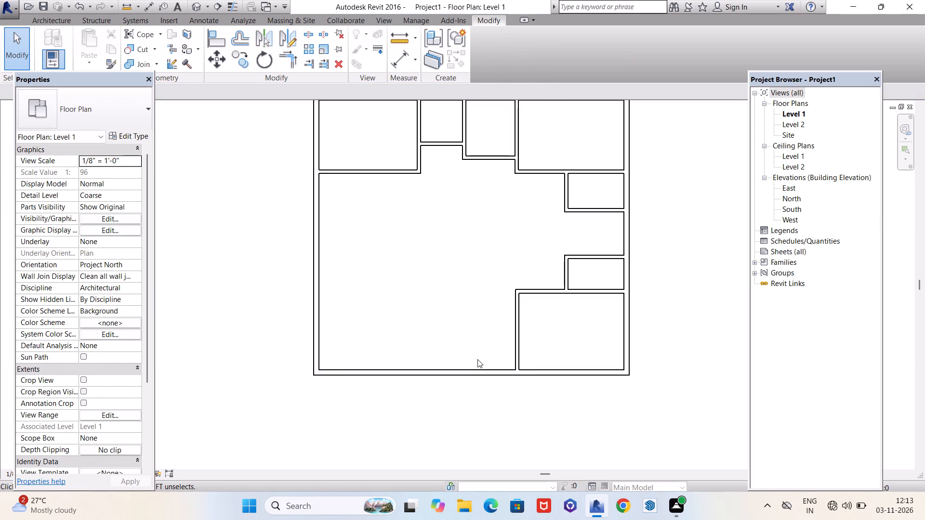
scroll(479, 347, "up", 2)
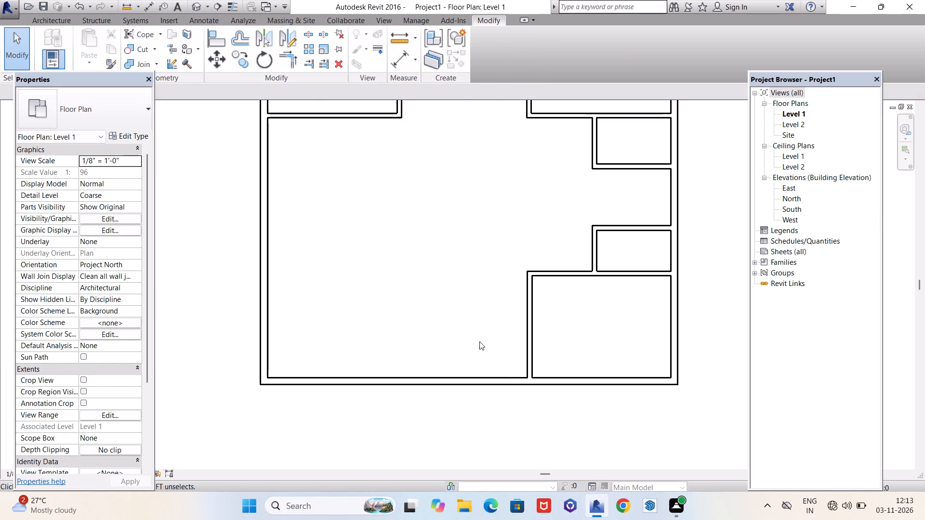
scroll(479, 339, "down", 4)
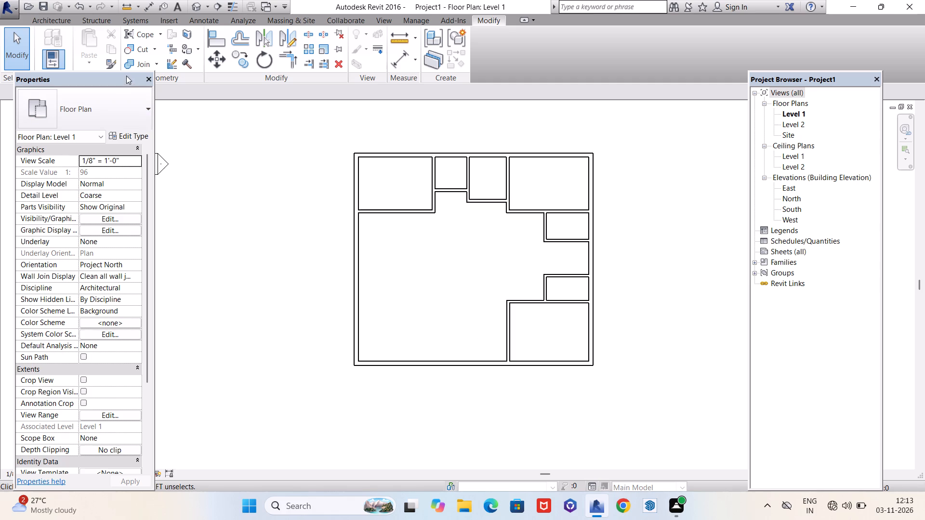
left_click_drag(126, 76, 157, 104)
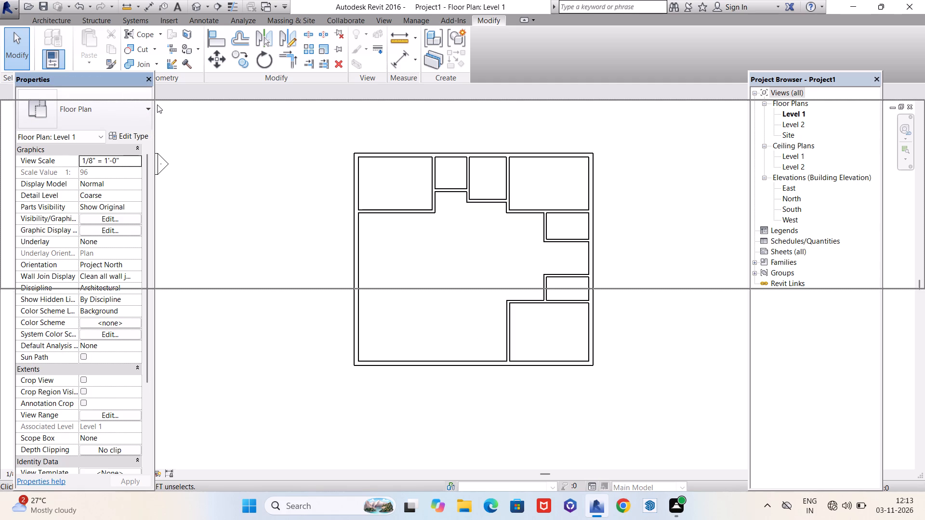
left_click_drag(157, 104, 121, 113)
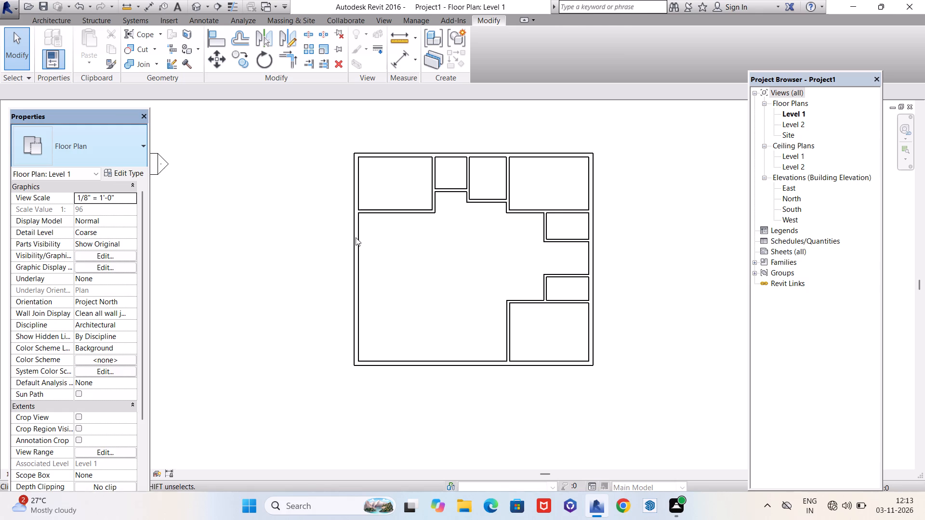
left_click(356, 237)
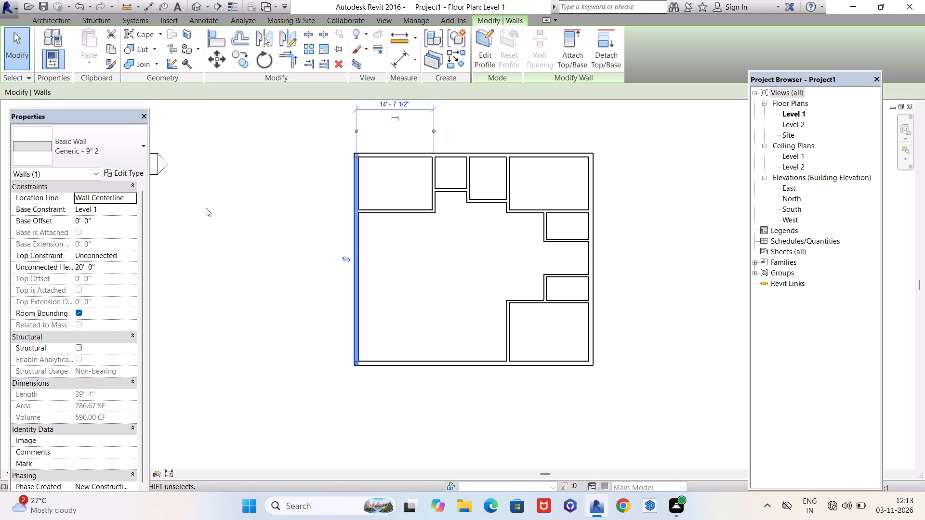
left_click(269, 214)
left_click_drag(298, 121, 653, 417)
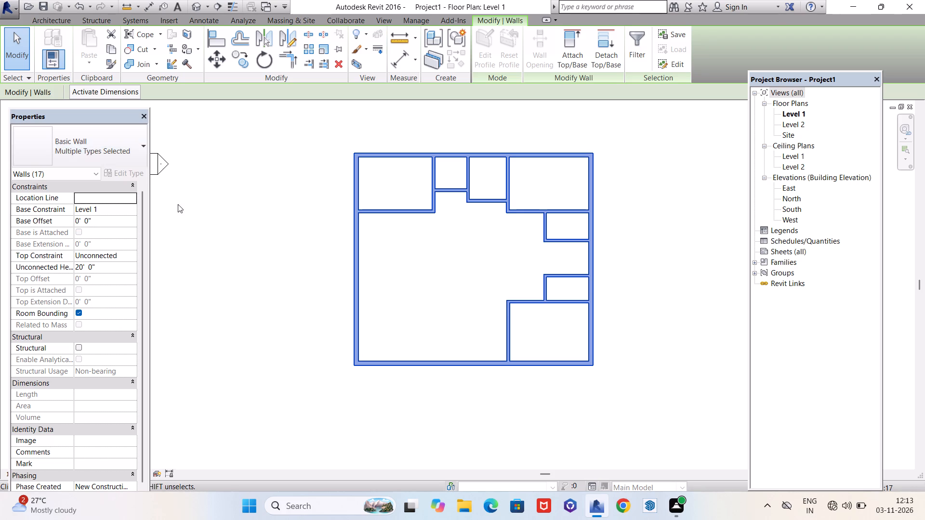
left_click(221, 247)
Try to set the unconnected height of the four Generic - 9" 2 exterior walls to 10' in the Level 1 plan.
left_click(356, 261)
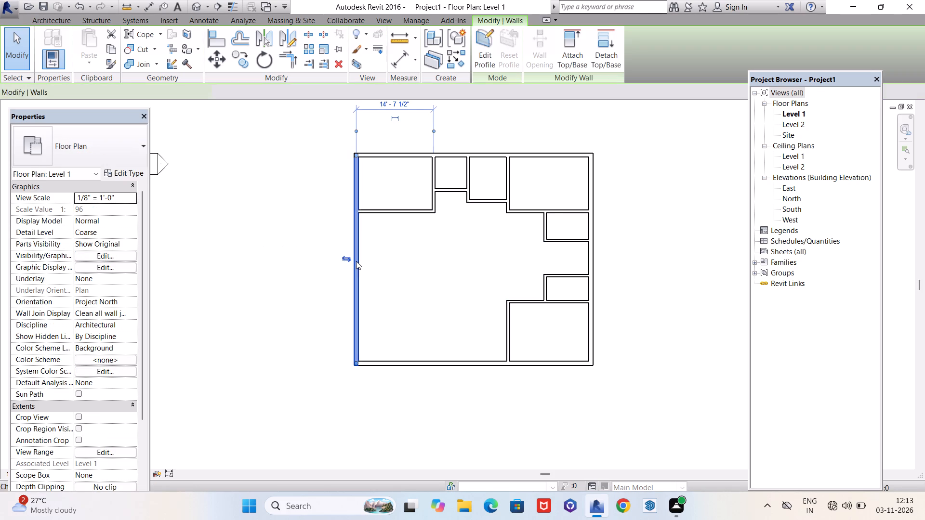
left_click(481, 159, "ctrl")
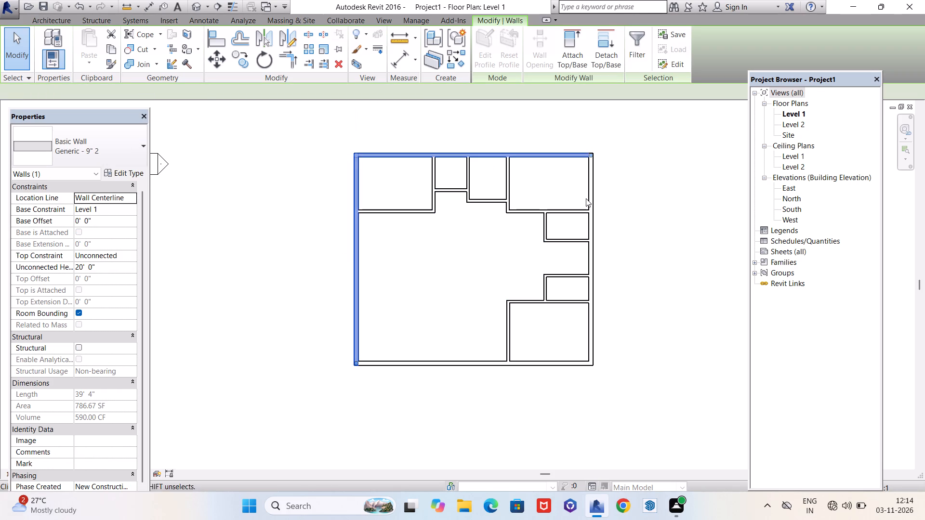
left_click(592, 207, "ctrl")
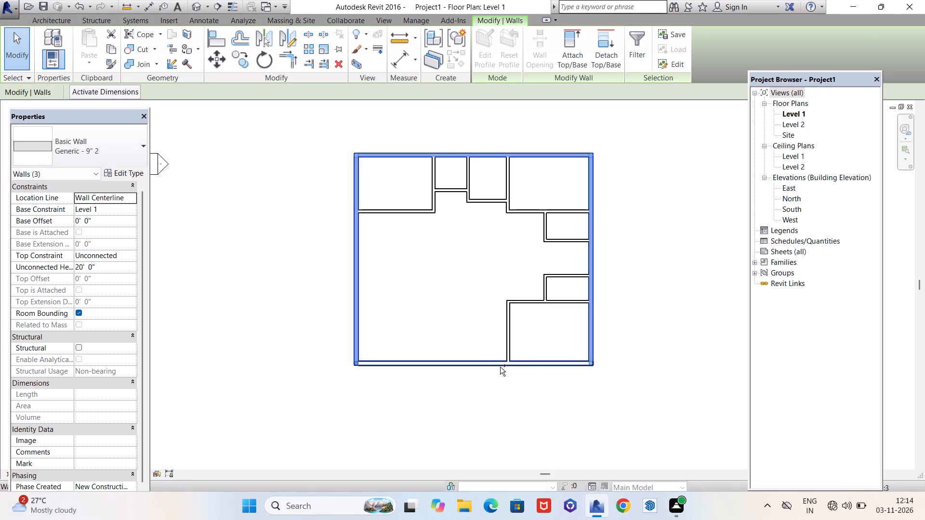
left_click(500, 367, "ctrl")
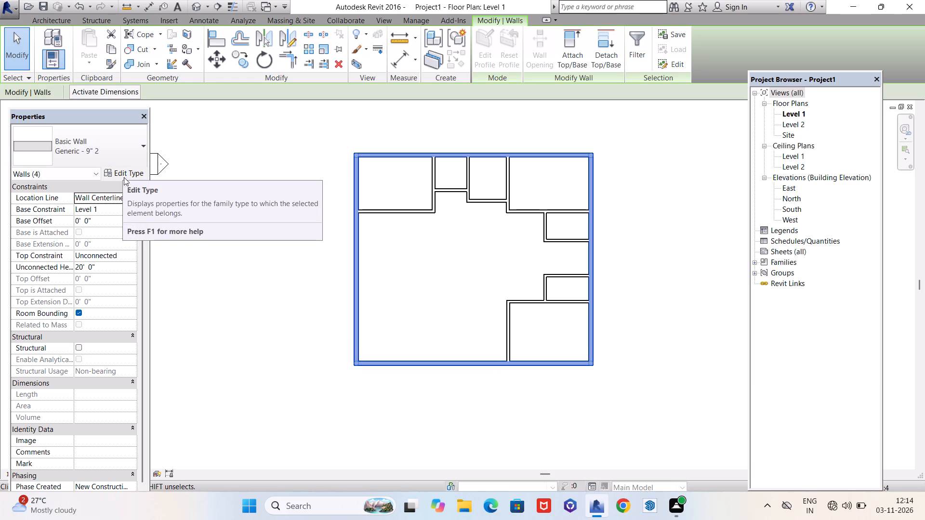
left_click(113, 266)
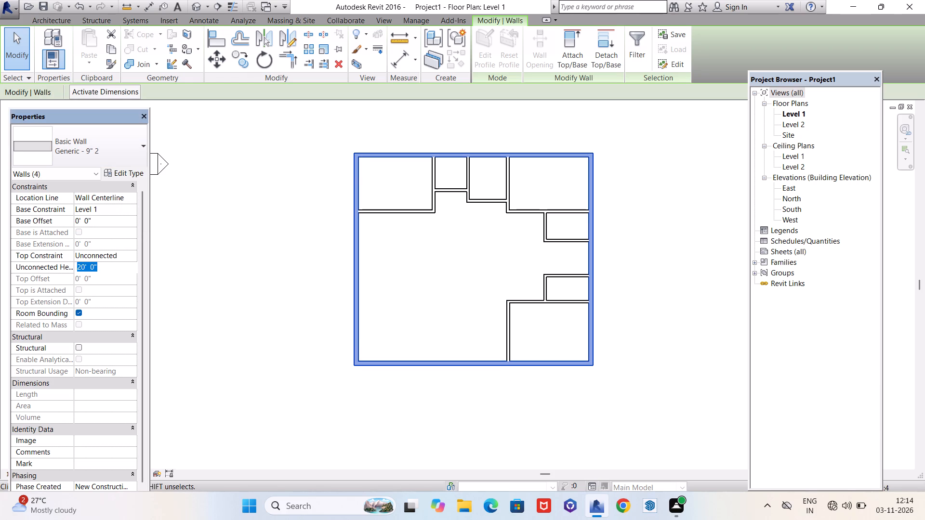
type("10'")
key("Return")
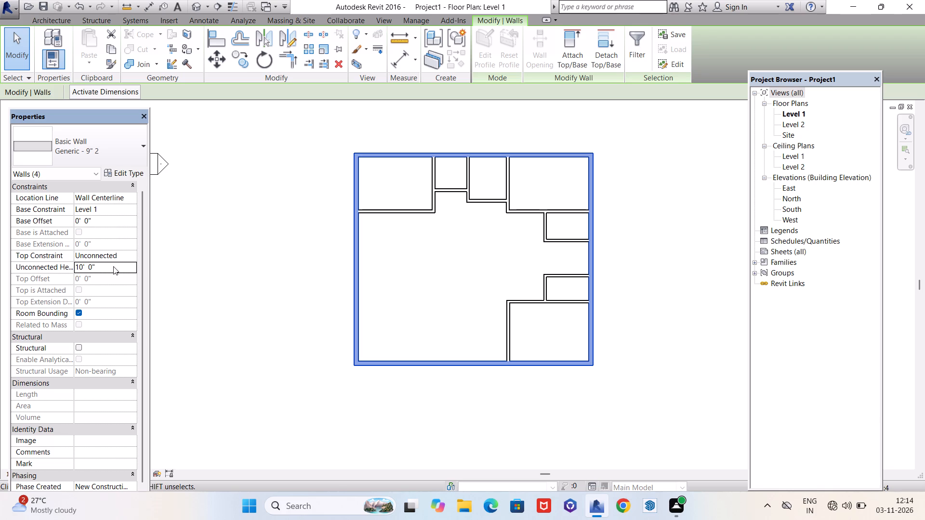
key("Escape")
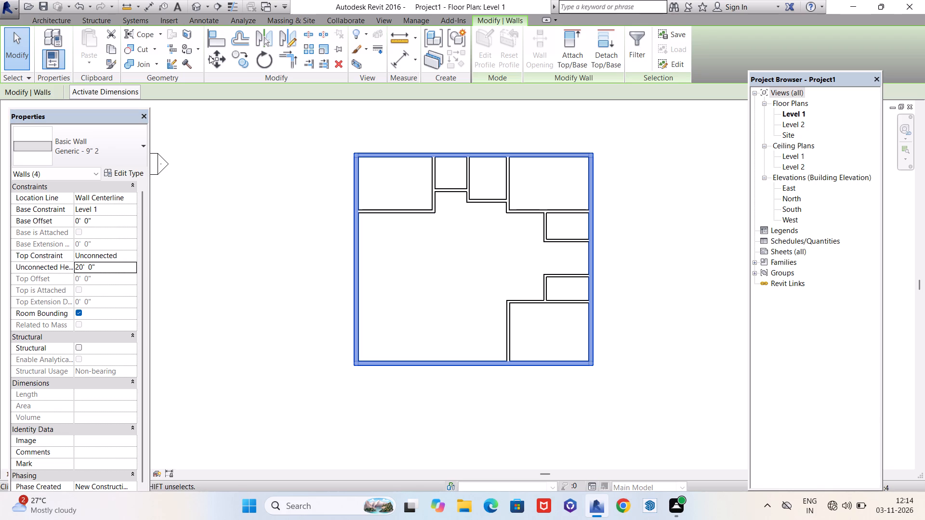
Open the default 3D view of the building.
left_click(197, 2)
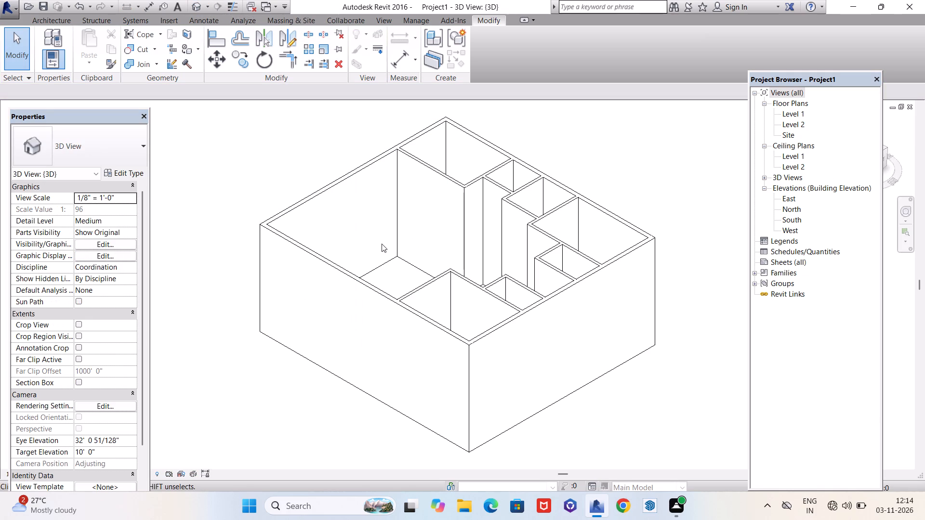
Set the unconnected height of all four Generic - 9" 2 exterior walls to 10' in the 3D view.
left_click(338, 183)
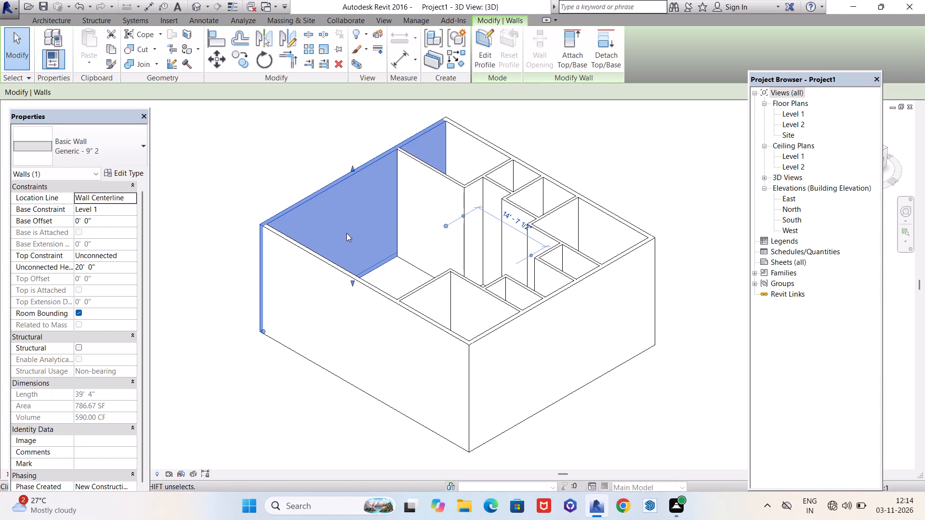
left_click(354, 276, "ctrl")
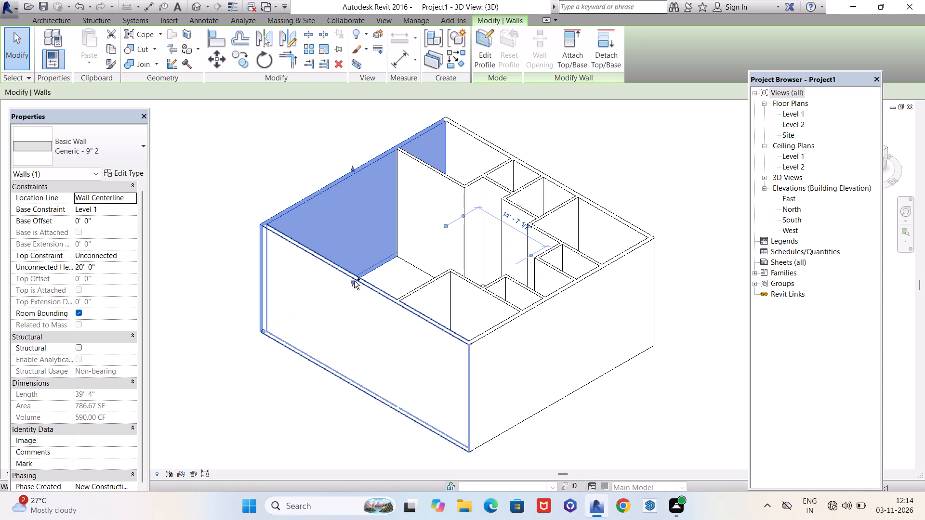
left_click(354, 281, "ctrl")
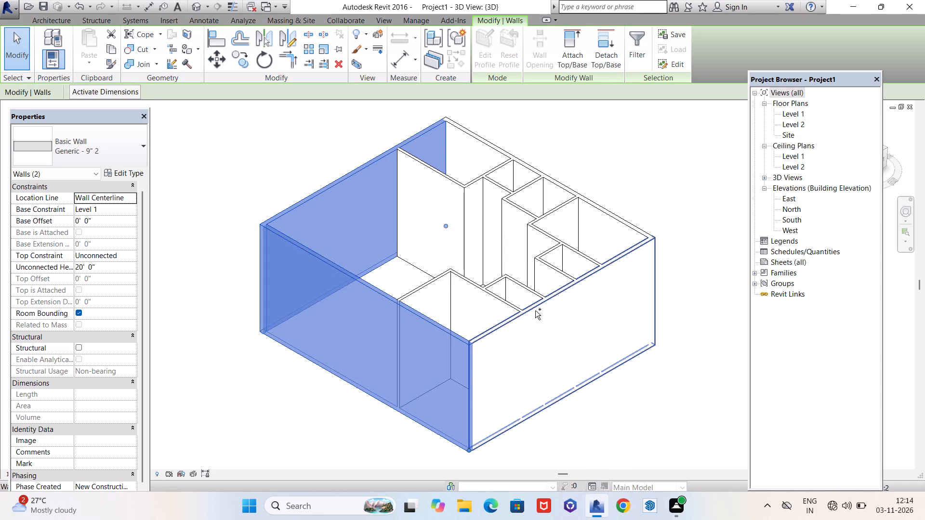
left_click(535, 311, "ctrl")
left_click(627, 228, "ctrl")
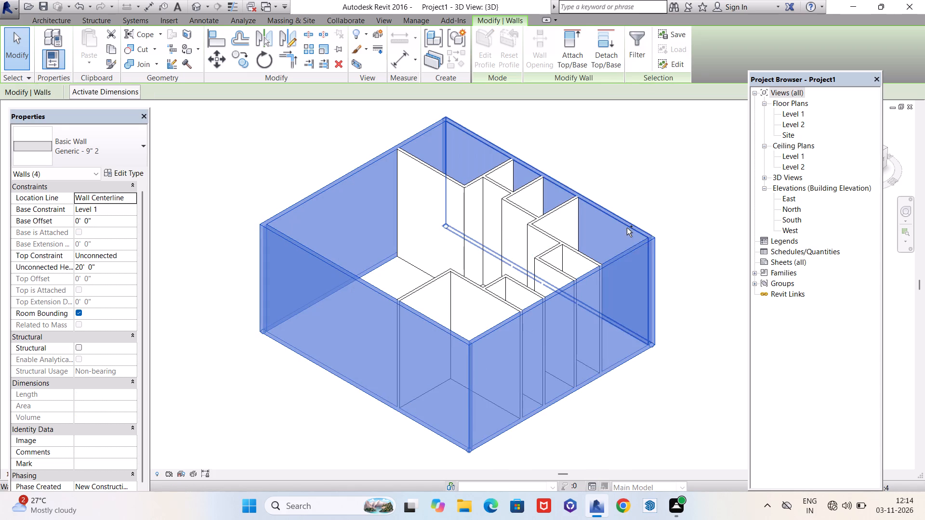
left_click(108, 263)
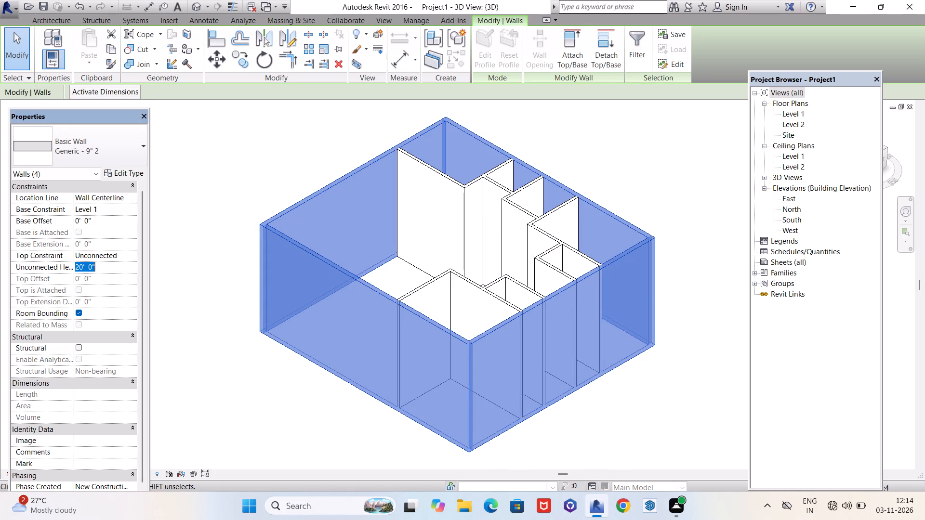
type("10'")
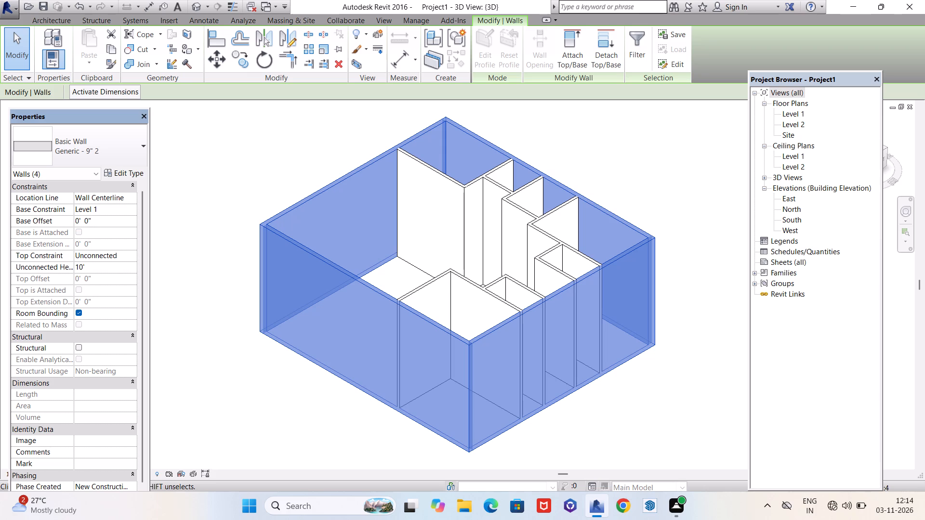
key("Return")
left_click(125, 175)
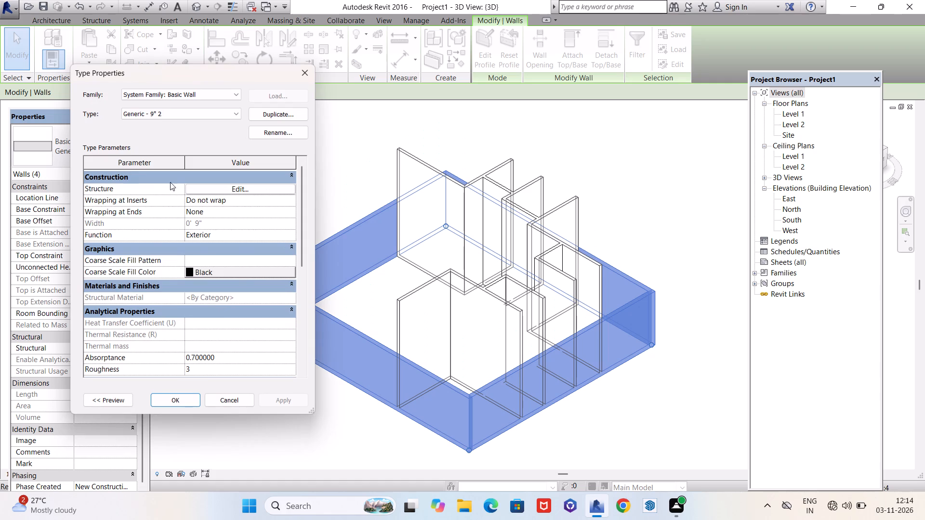
left_click(304, 74)
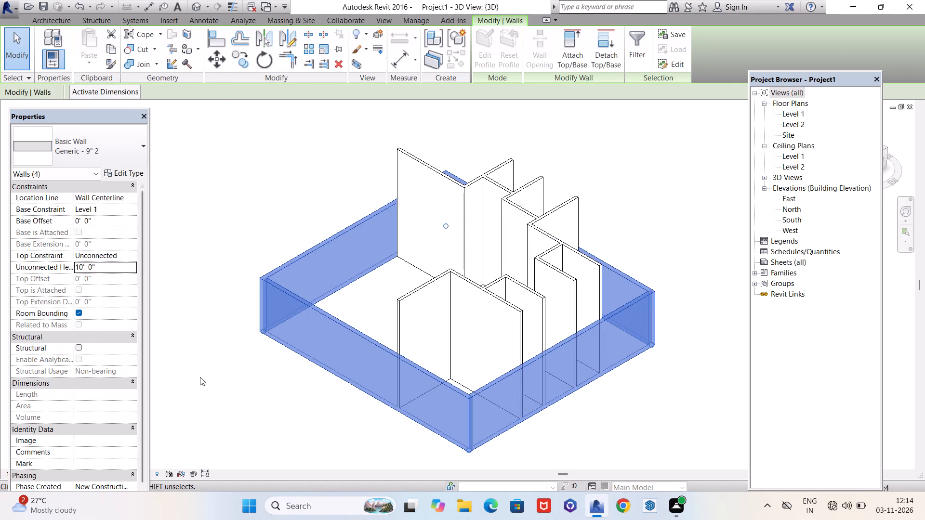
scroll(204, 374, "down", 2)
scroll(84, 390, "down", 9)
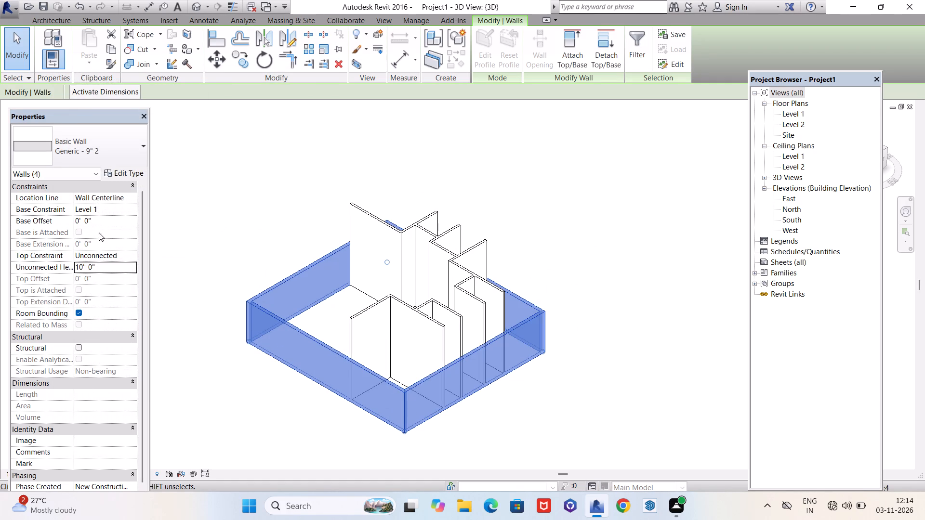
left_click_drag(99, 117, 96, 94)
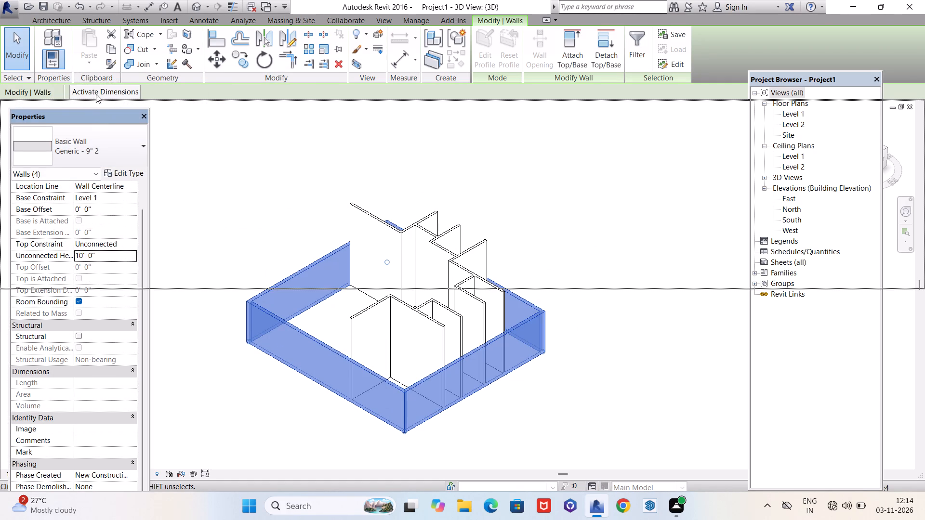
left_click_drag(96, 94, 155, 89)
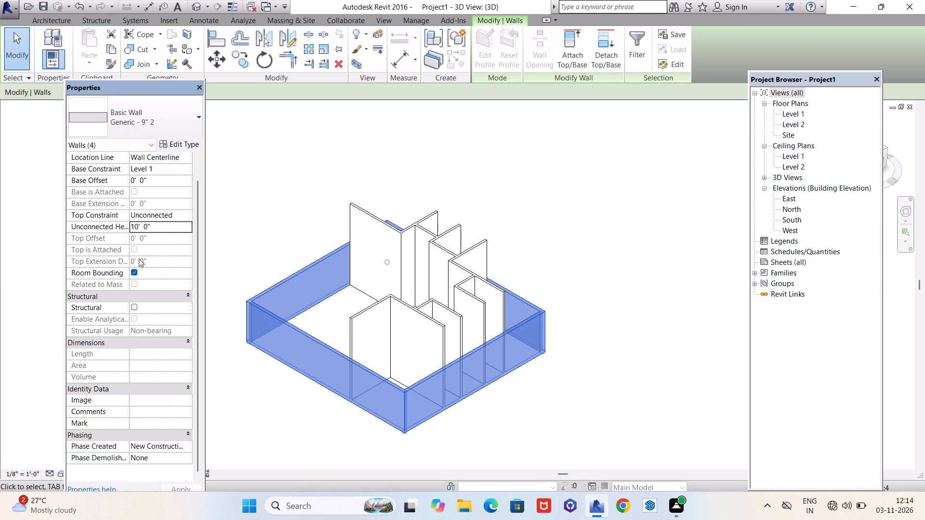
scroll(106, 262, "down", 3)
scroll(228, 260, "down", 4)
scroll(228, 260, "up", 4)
Set the unconnected height of all thirteen Generic - 6" interior partitions to 10' in the 3D view.
left_click(261, 247)
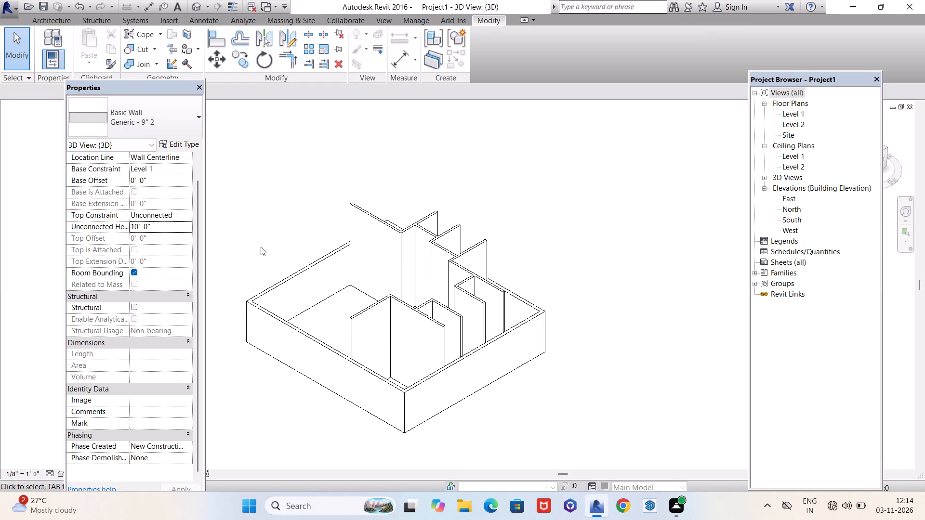
left_click(386, 228)
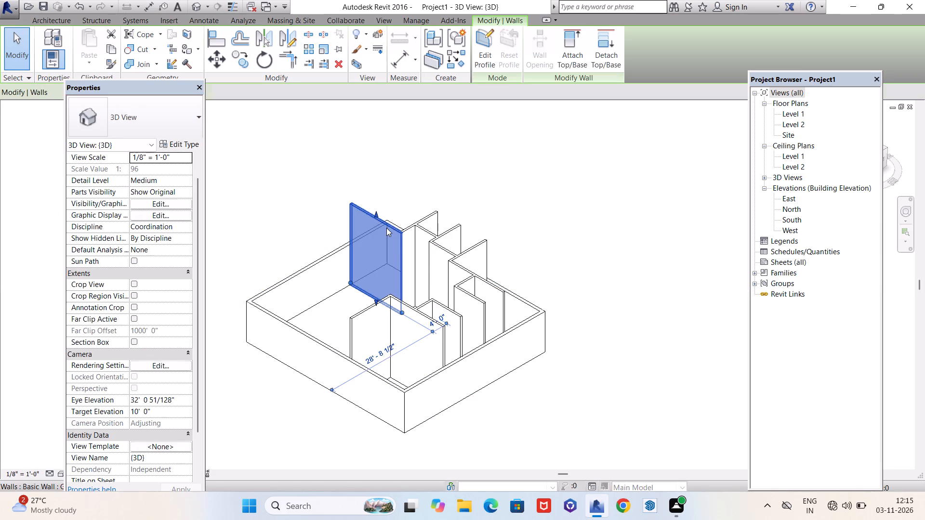
left_click(407, 227, "ctrl")
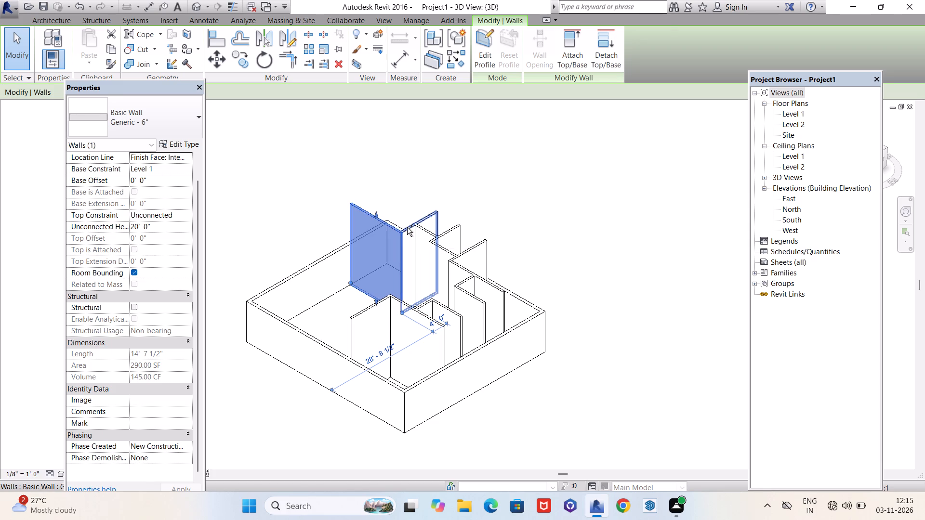
left_click(421, 231, "ctrl")
left_click(450, 234, "ctrl")
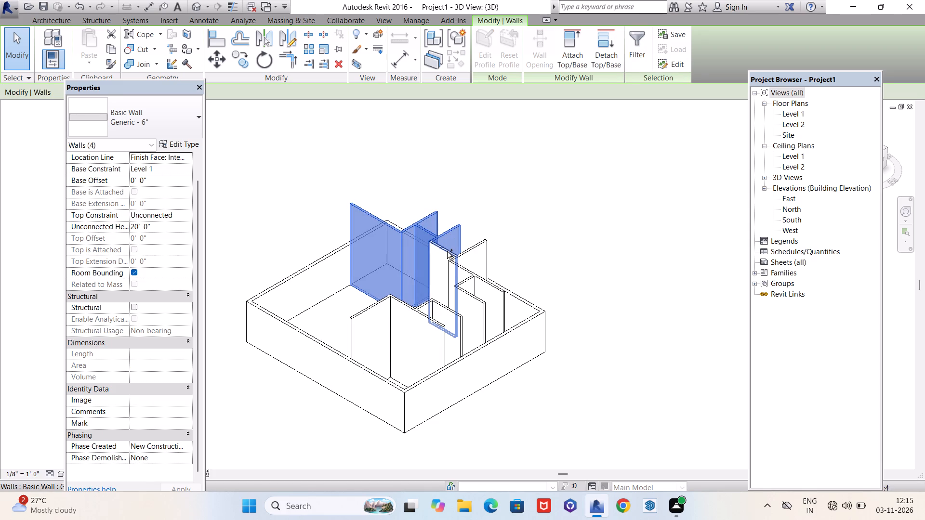
left_click(447, 251, "ctrl")
left_click(469, 254, "ctrl")
left_click(470, 273, "ctrl")
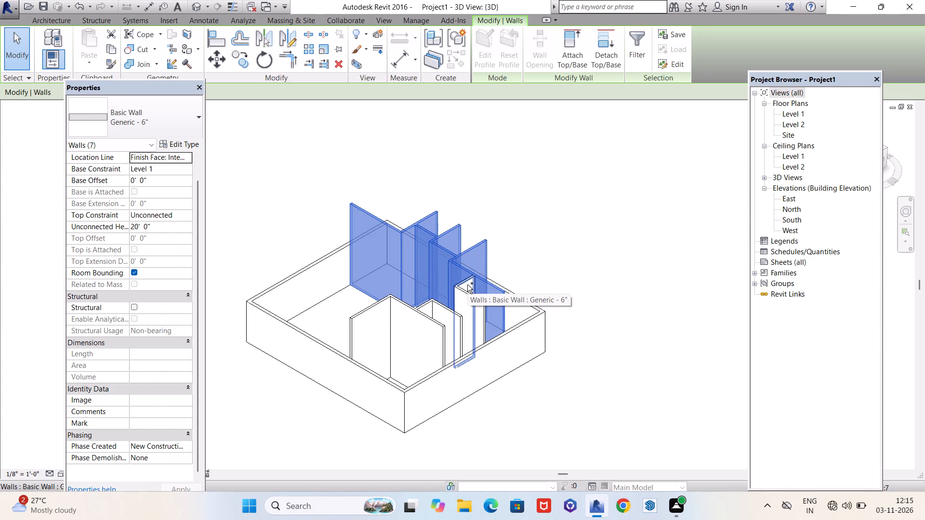
left_click(467, 285, "ctrl")
left_click(450, 313, "ctrl")
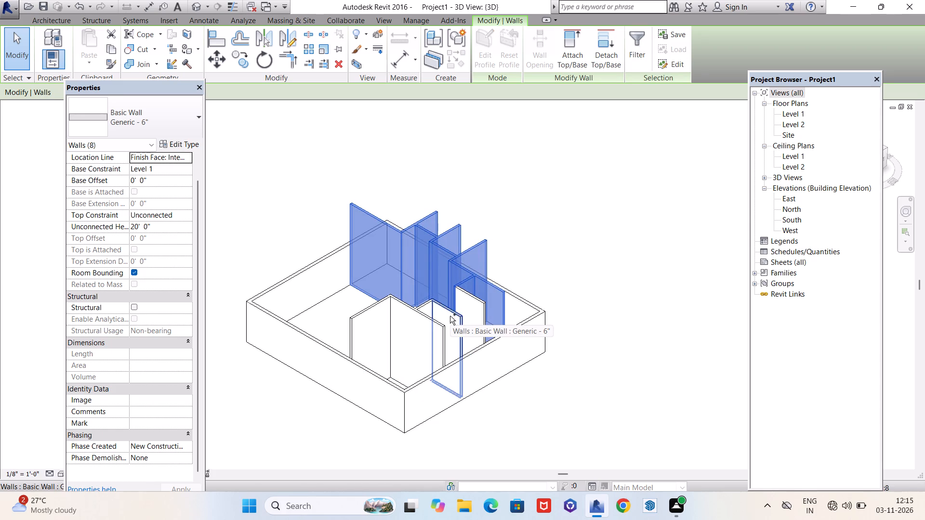
left_click(450, 316, "ctrl")
left_click(416, 315, "ctrl")
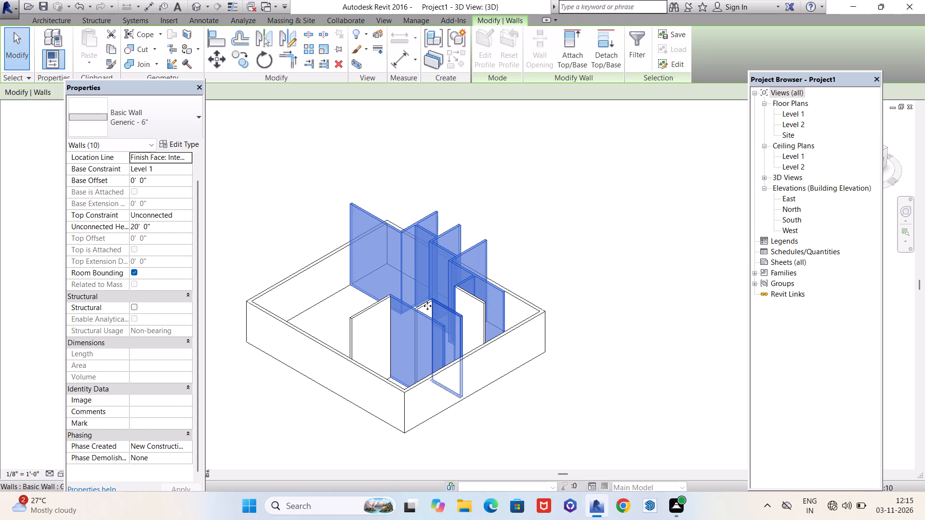
left_click(427, 308, "ctrl")
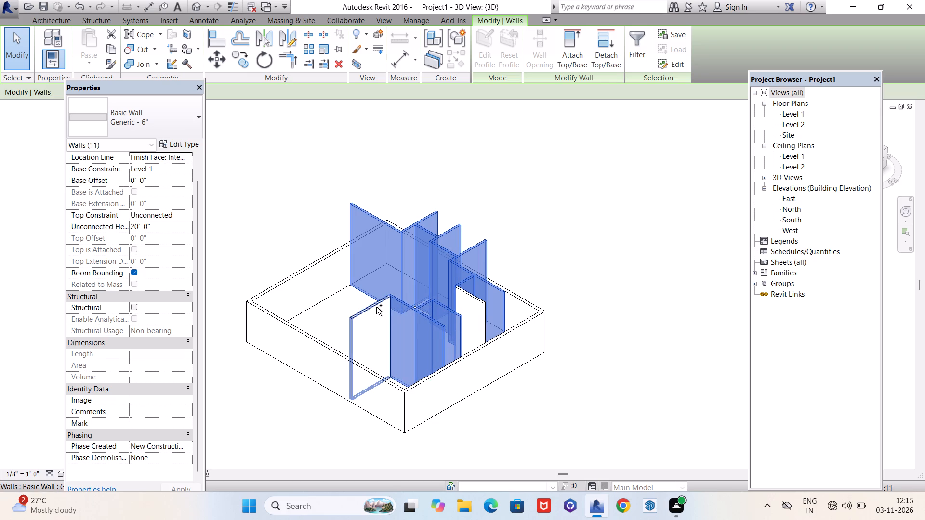
left_click(376, 307, "ctrl")
left_click(469, 300, "ctrl")
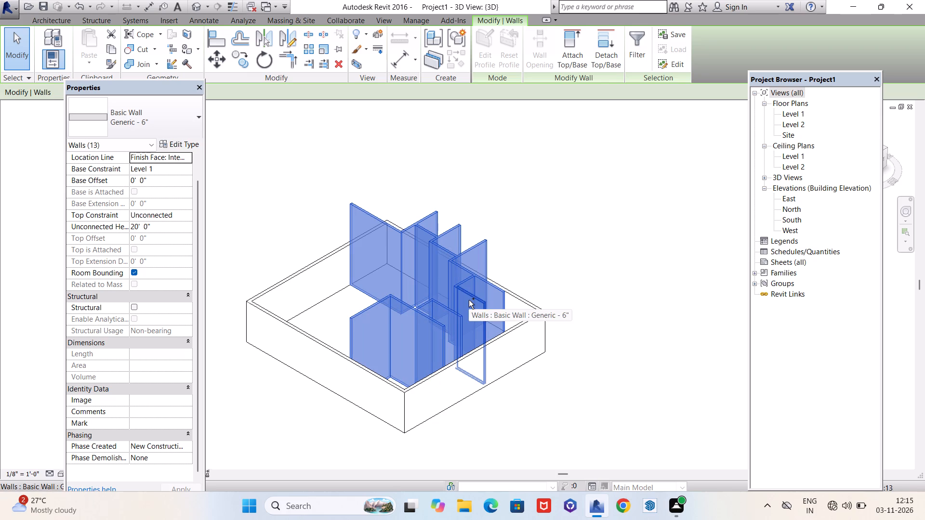
scroll(404, 318, "up", 10)
scroll(433, 303, "down", 1)
scroll(433, 303, "up", 5)
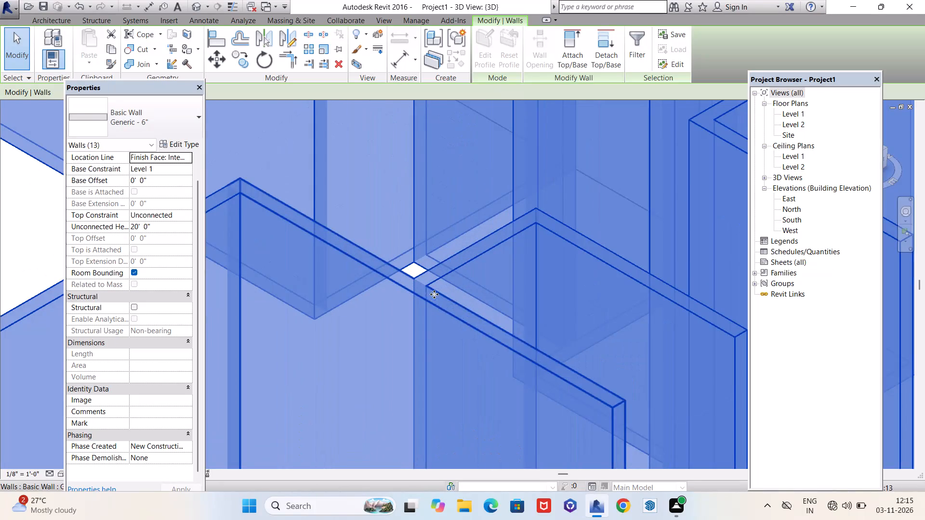
scroll(429, 281, "up", 5)
scroll(428, 281, "down", 9)
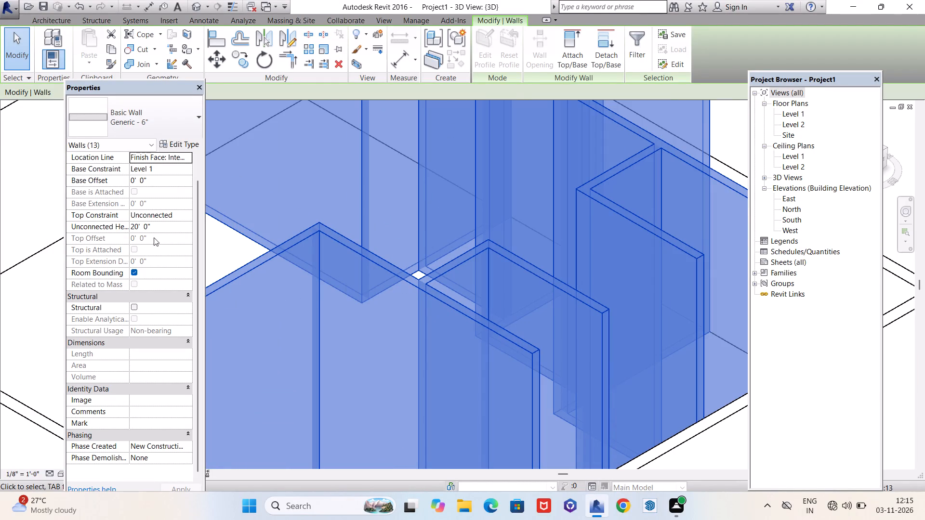
left_click(162, 226)
left_click(116, 219)
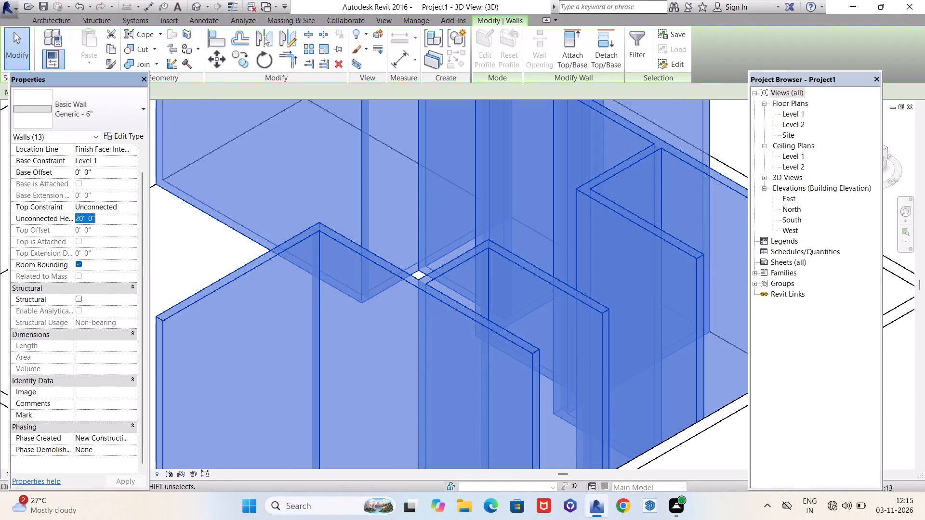
type("10'")
key("Return")
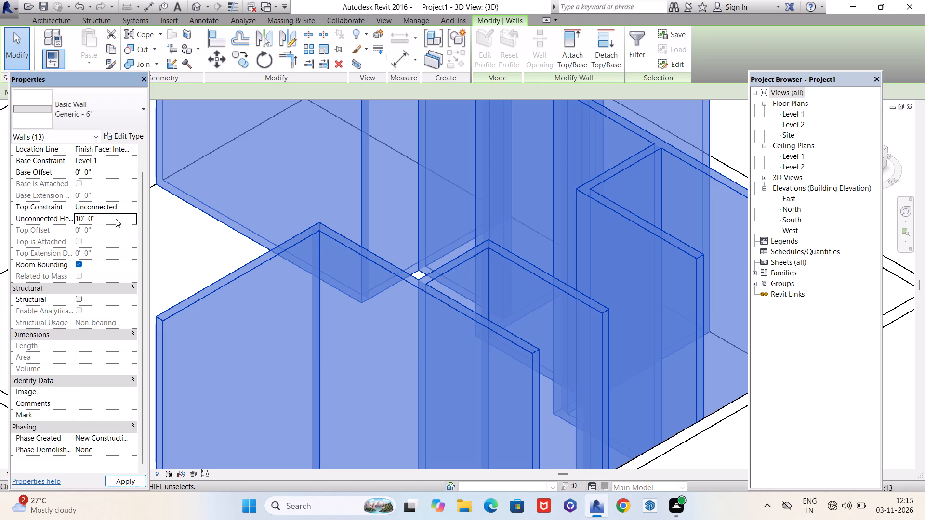
left_click(121, 480)
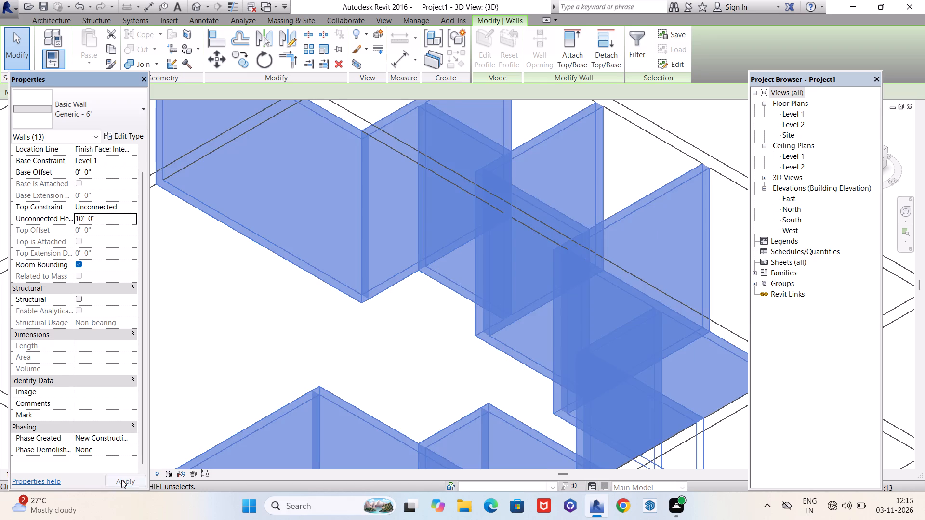
scroll(379, 380, "down", 8)
key("Escape")
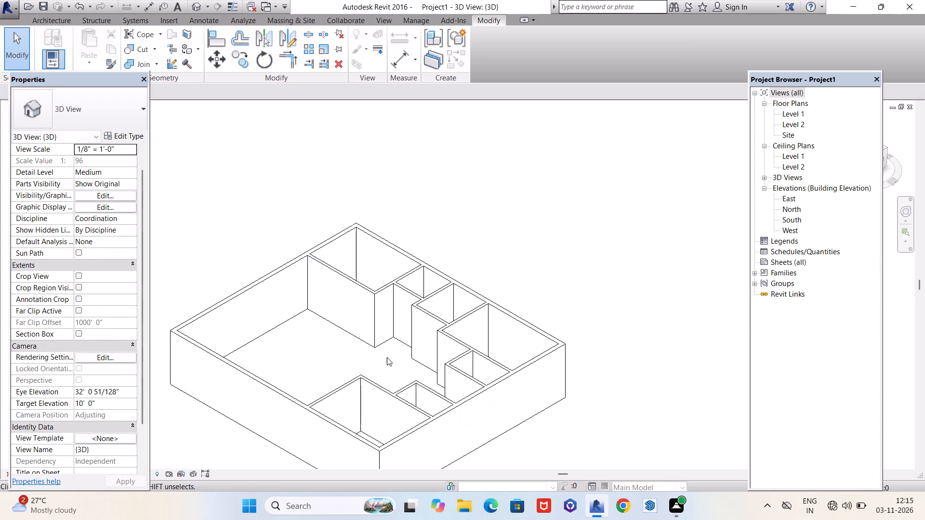
scroll(501, 231, "down", 3)
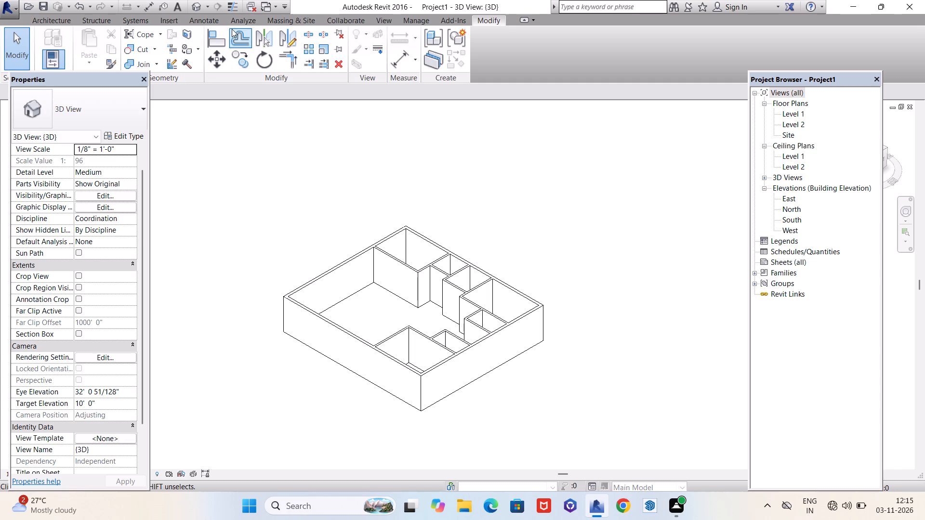
Open the Level 1 floor plan.
double_click(785, 115)
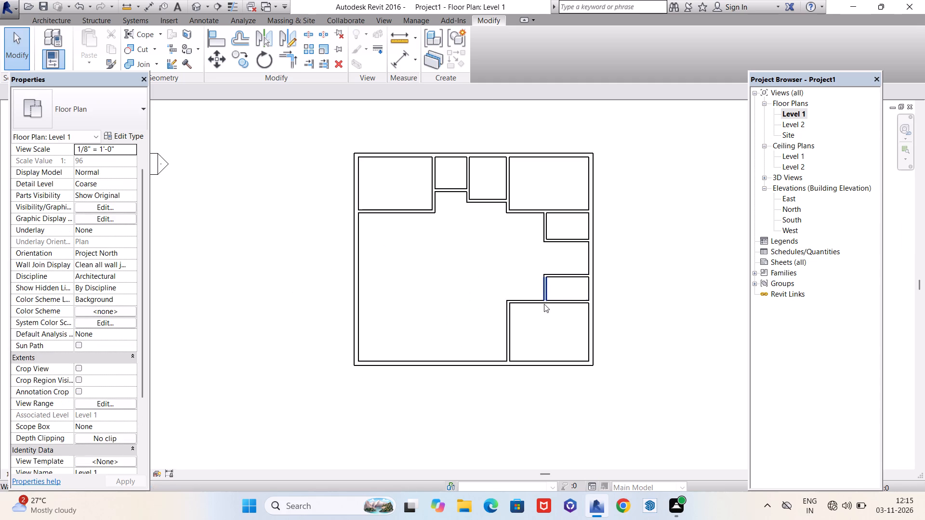
Examine the room layout and exterior walls in the Level 1 plan.
scroll(382, 363, "down", 4)
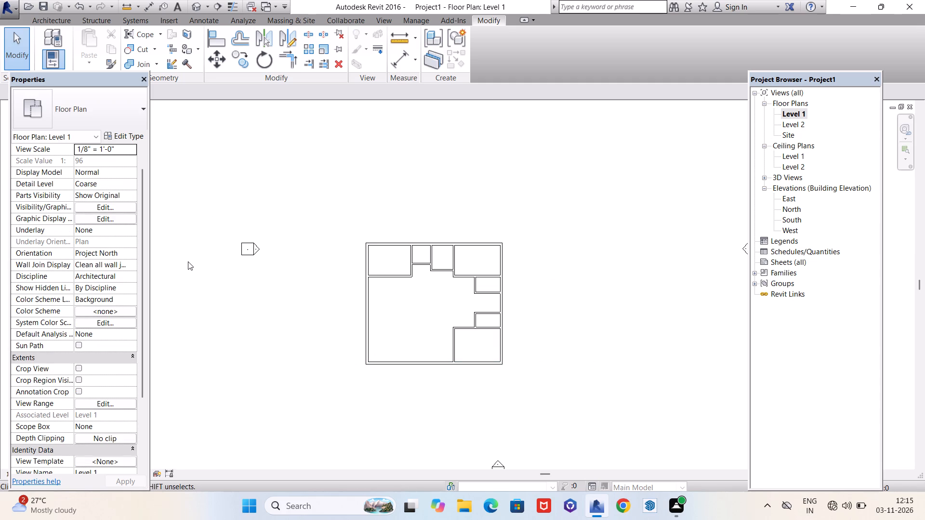
scroll(433, 317, "up", 6)
scroll(436, 323, "down", 2)
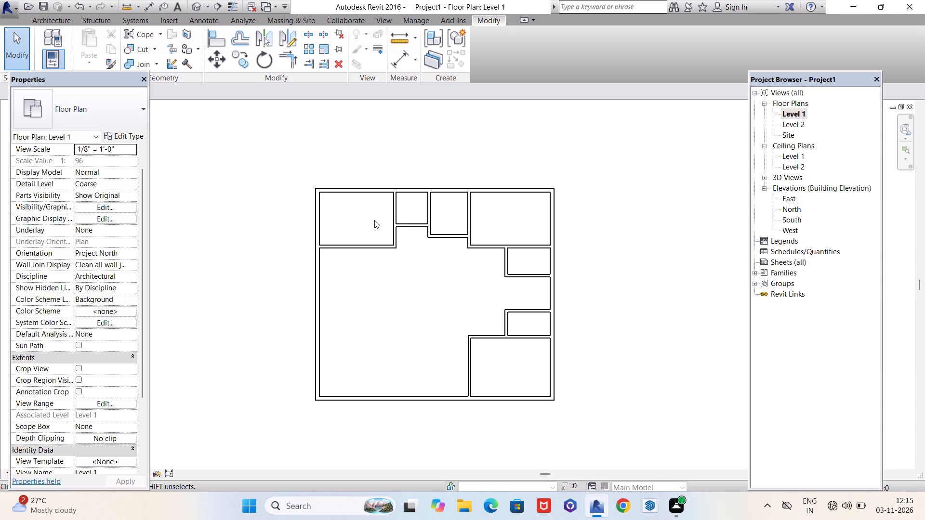
scroll(374, 220, "up", 2)
scroll(422, 279, "down", 1)
scroll(423, 283, "up", 2)
scroll(424, 284, "down", 1)
scroll(343, 292, "down", 3)
scroll(334, 306, "up", 4)
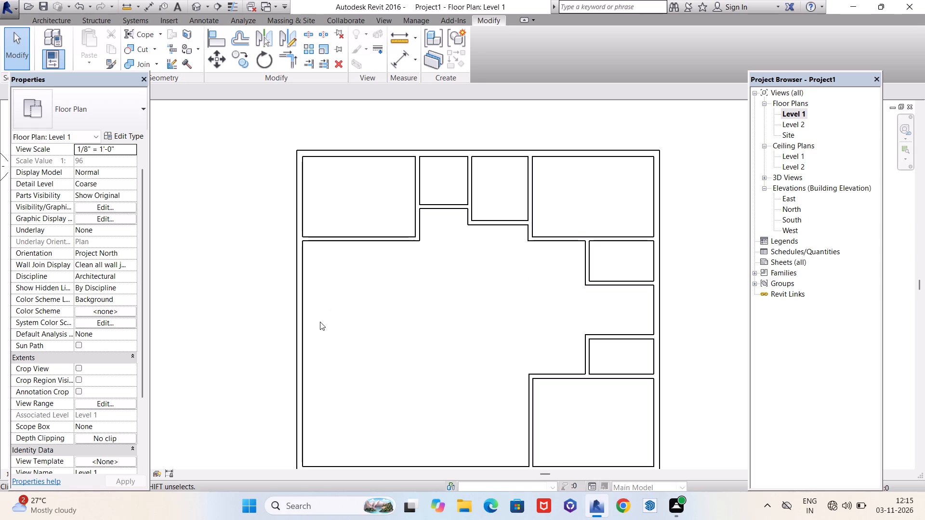
scroll(320, 322, "down", 4)
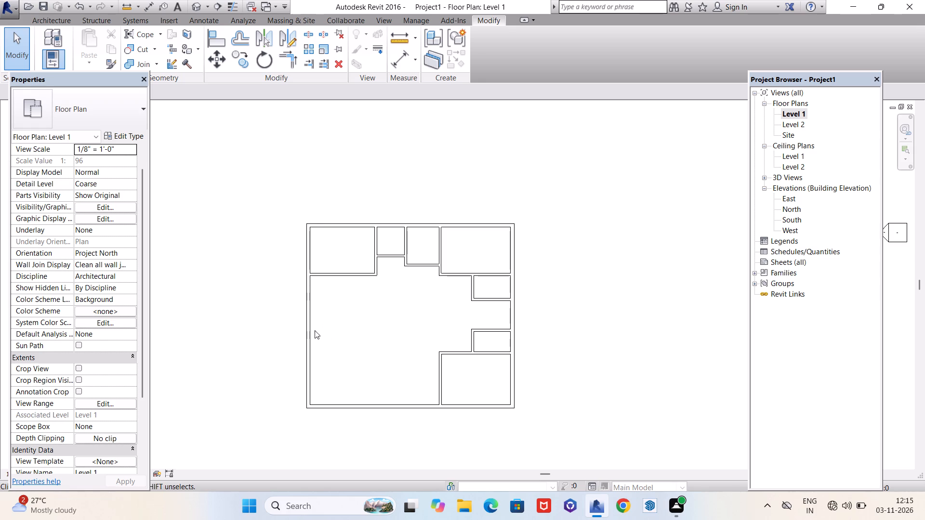
scroll(307, 334, "down", 2)
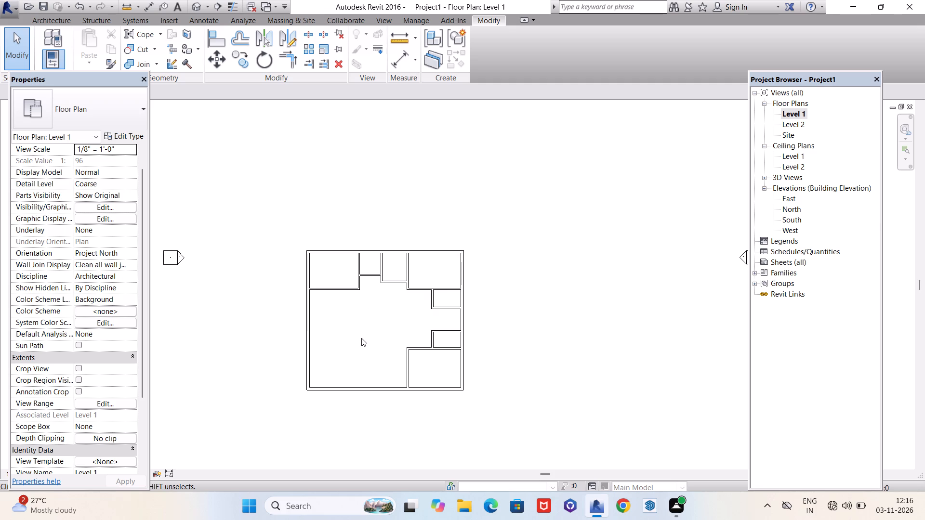
scroll(361, 338, "up", 4)
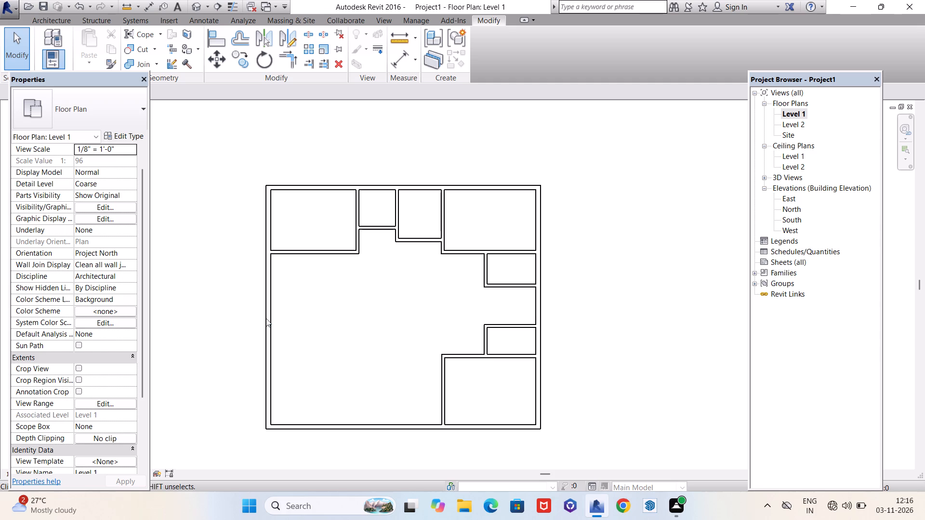
scroll(378, 301, "down", 2)
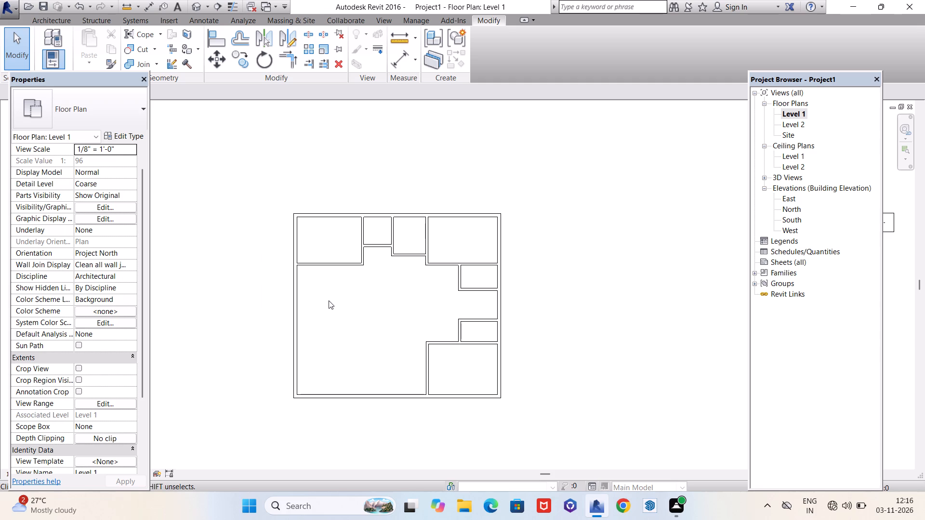
scroll(329, 300, "up", 1)
scroll(328, 299, "down", 2)
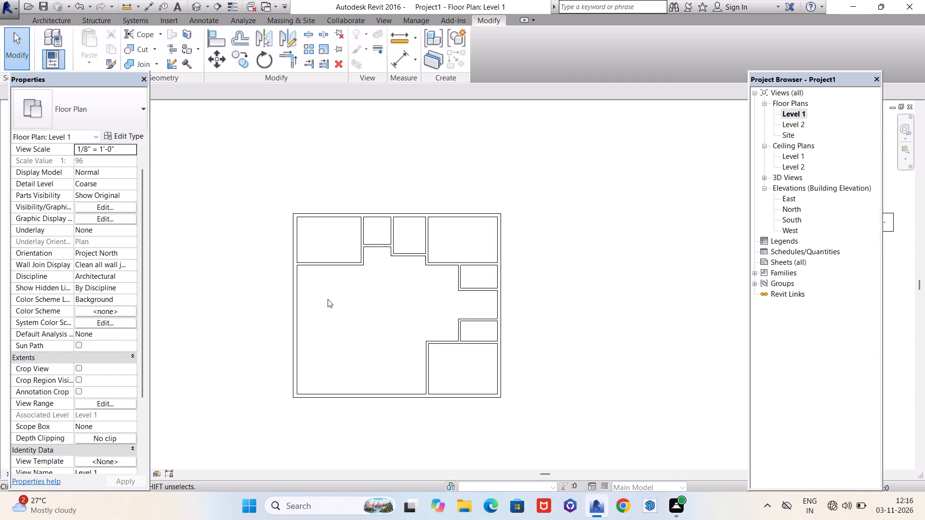
scroll(343, 306, "down", 1)
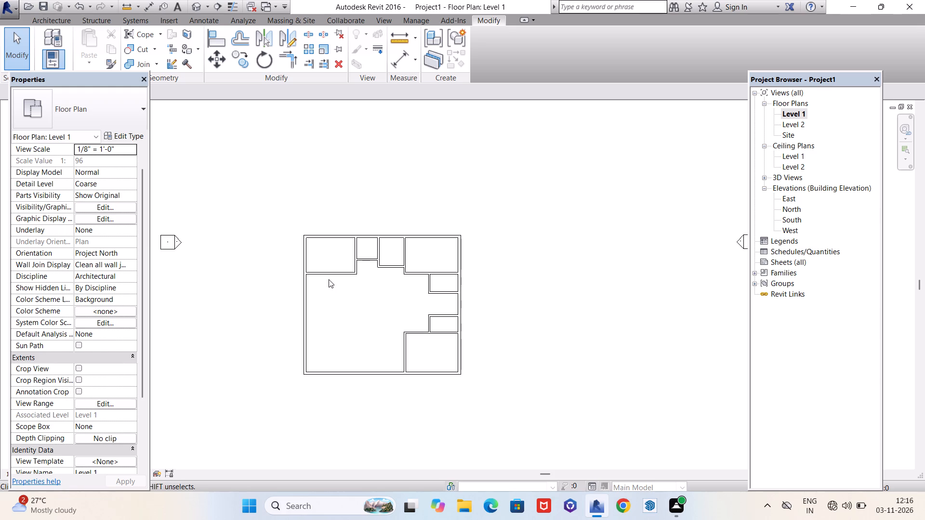
Start a new straight wall on Level 1 using the Exterior Glazing curtain wall type.
left_click(47, 18)
left_click(57, 39)
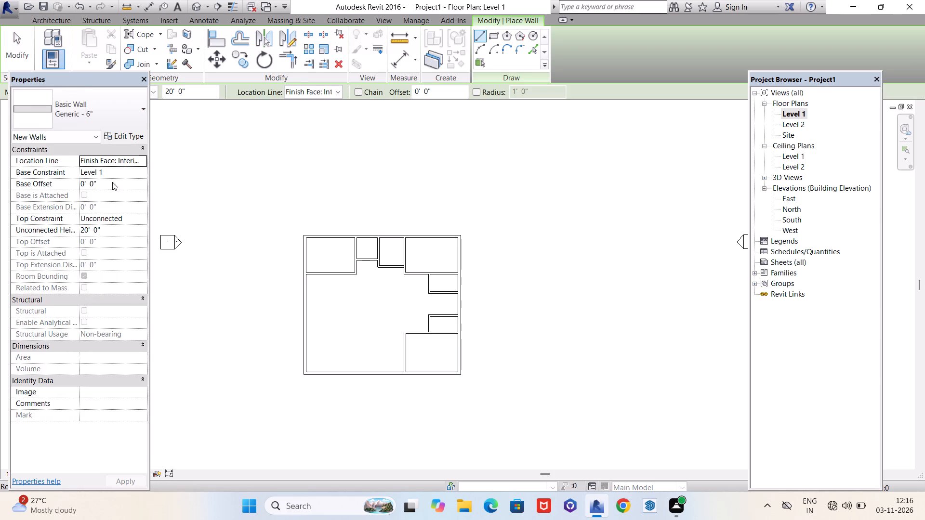
scroll(112, 204, "down", 3)
left_click(105, 121)
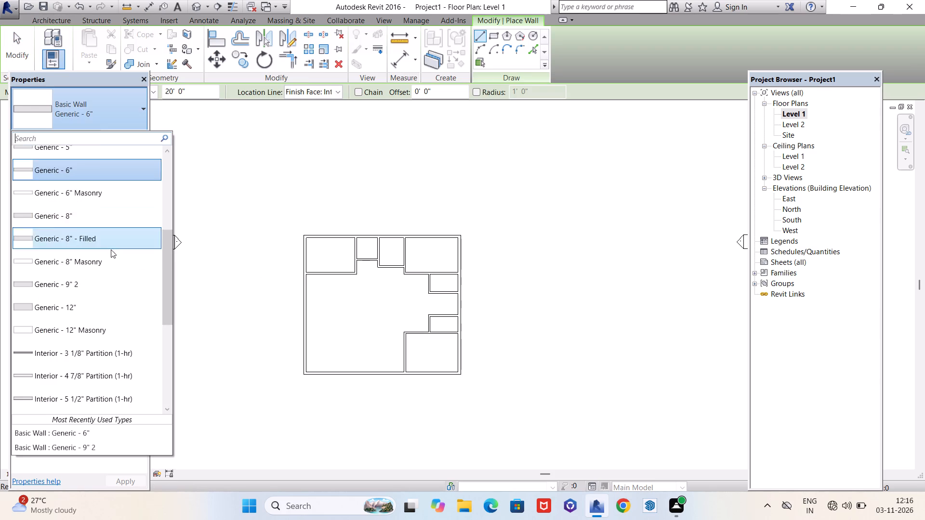
scroll(108, 266, "down", 10)
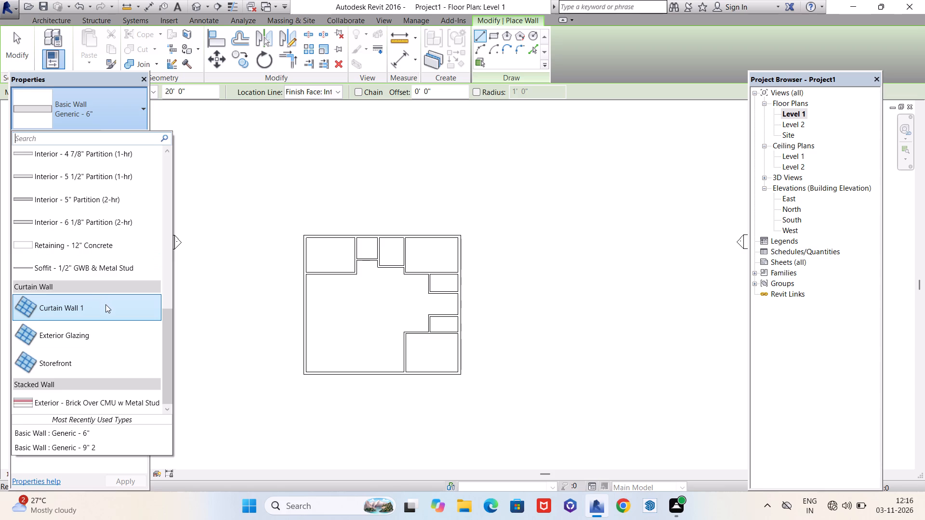
left_click(99, 336)
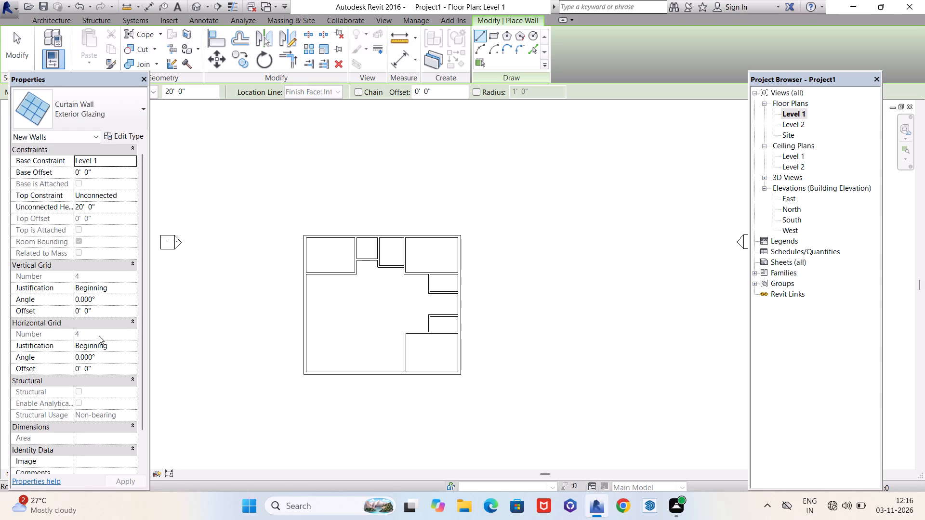
scroll(307, 279, "up", 3)
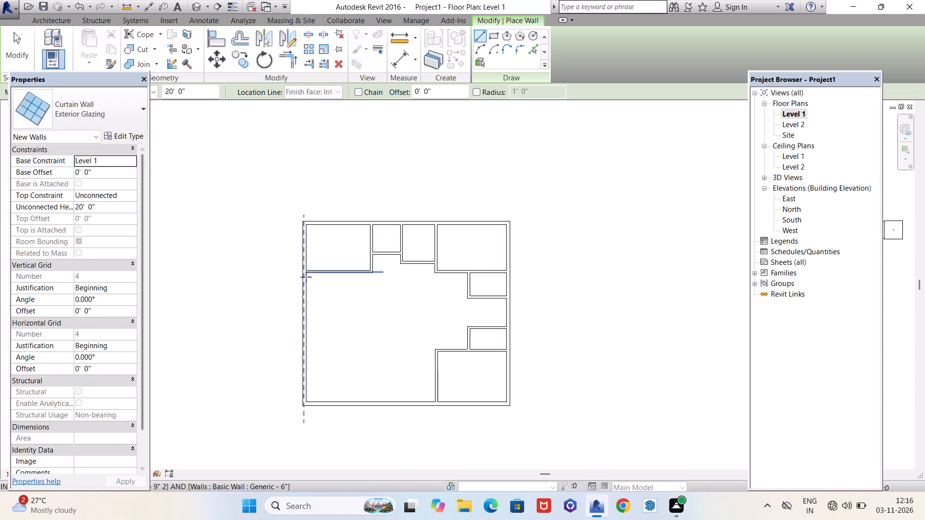
scroll(305, 275, "up", 1)
scroll(305, 275, "down", 1)
scroll(305, 275, "up", 6)
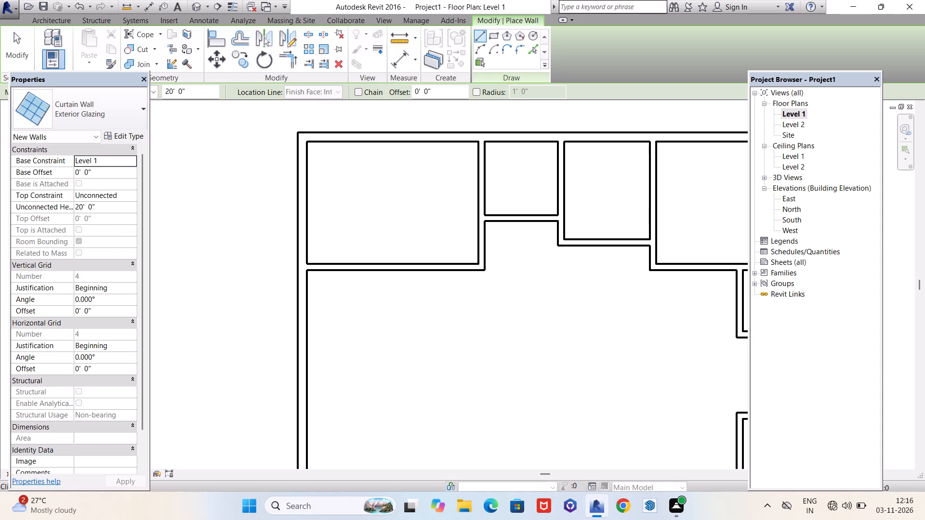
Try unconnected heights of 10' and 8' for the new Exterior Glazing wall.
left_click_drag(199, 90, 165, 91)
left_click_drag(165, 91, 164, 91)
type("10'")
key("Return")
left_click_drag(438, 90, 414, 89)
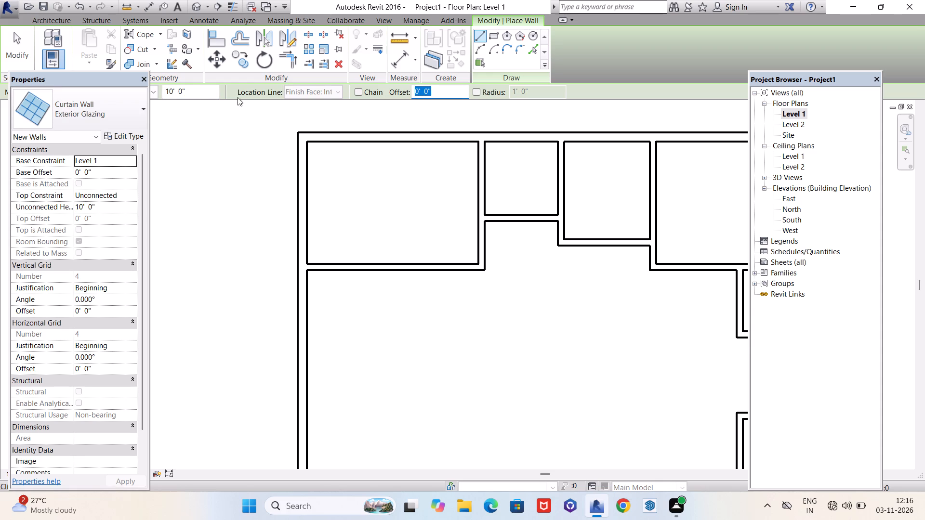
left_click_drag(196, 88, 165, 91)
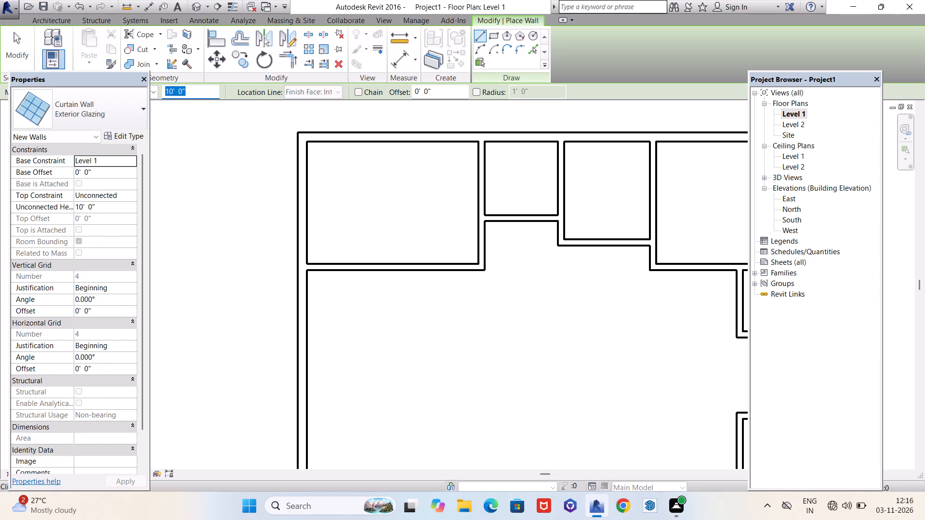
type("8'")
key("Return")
Draw a 7' high, 14'-6" long Exterior Glazing wall in the large room, offset 12' south of the northwest room's south wall.
left_click_drag(200, 92, 166, 88)
type("7'")
key("Return")
left_click_drag(441, 92, 411, 91)
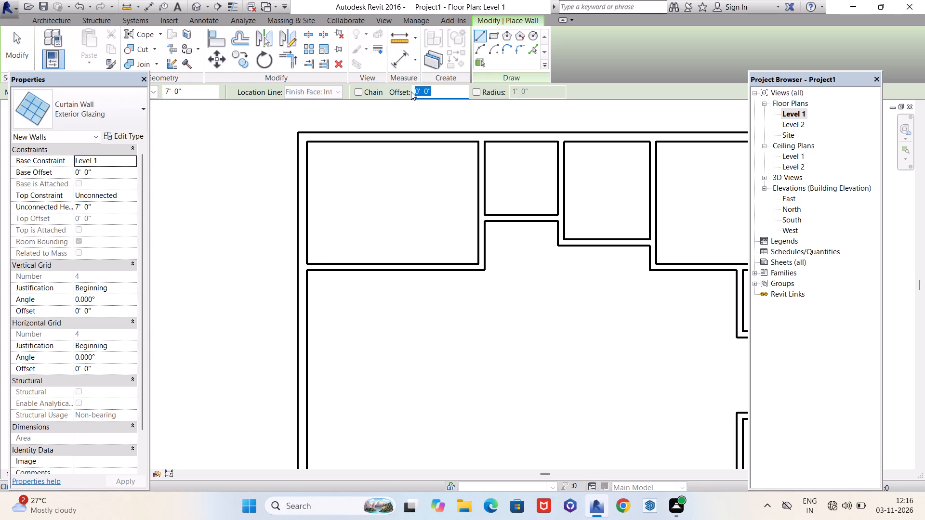
type("12'")
key("Return")
scroll(411, 91, "down", 2)
scroll(391, 240, "down", 2)
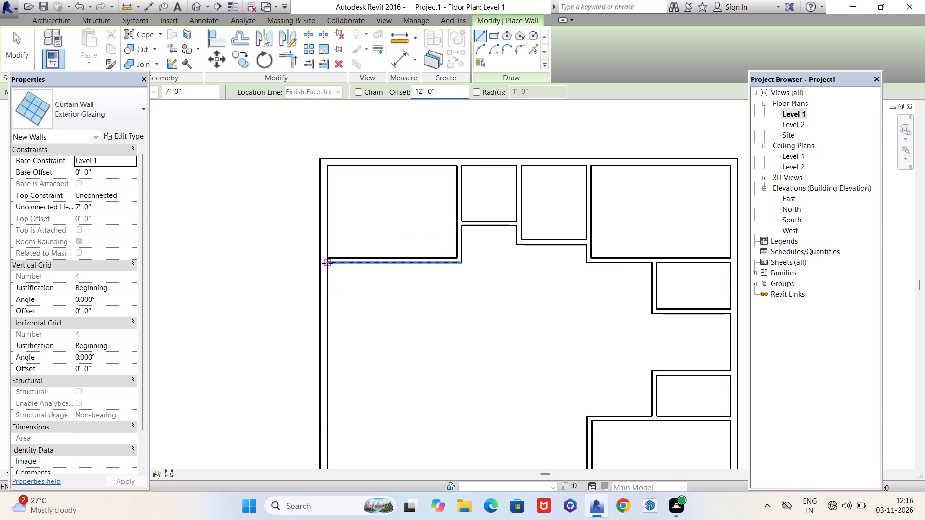
left_click(327, 263)
key("space")
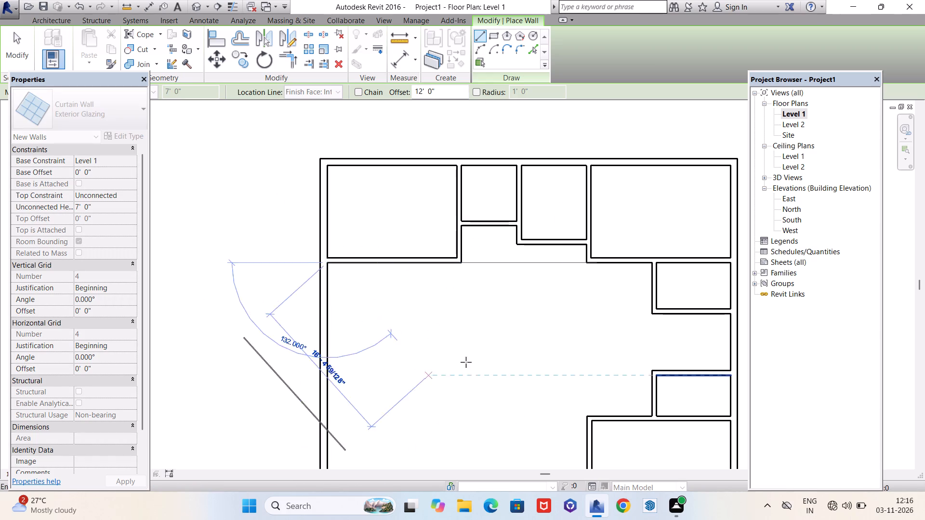
left_click(464, 266)
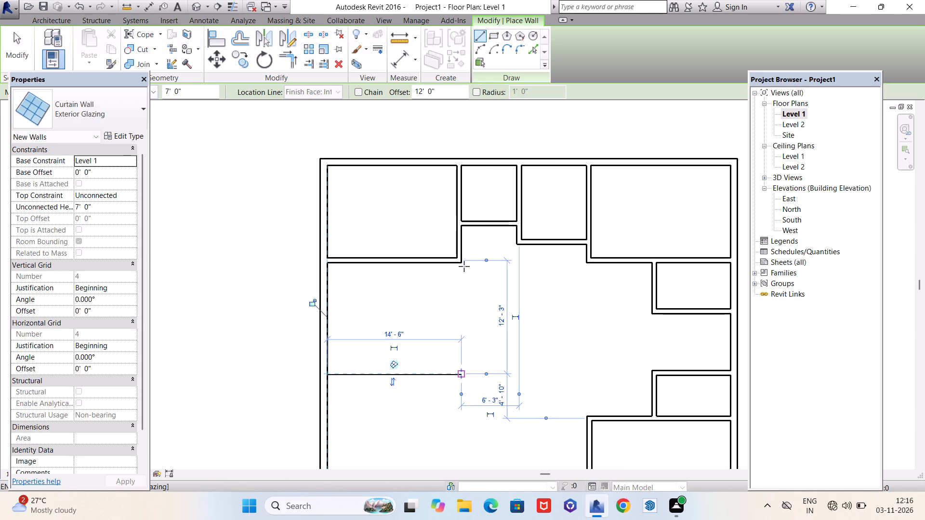
key("Escape")
Examine the large room's southwest area and the exterior walls around the new curtain wall.
scroll(464, 266, "down", 5)
scroll(427, 408, "up", 5)
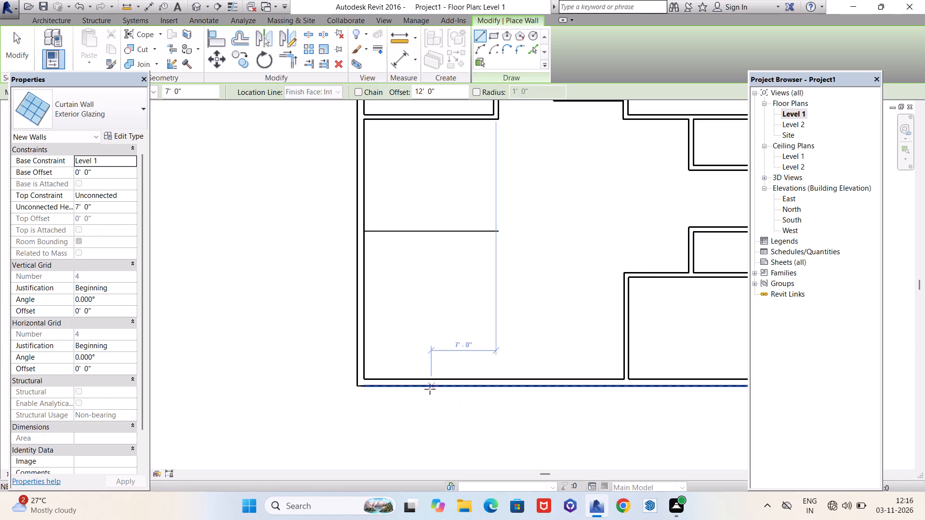
scroll(386, 382, "down", 3)
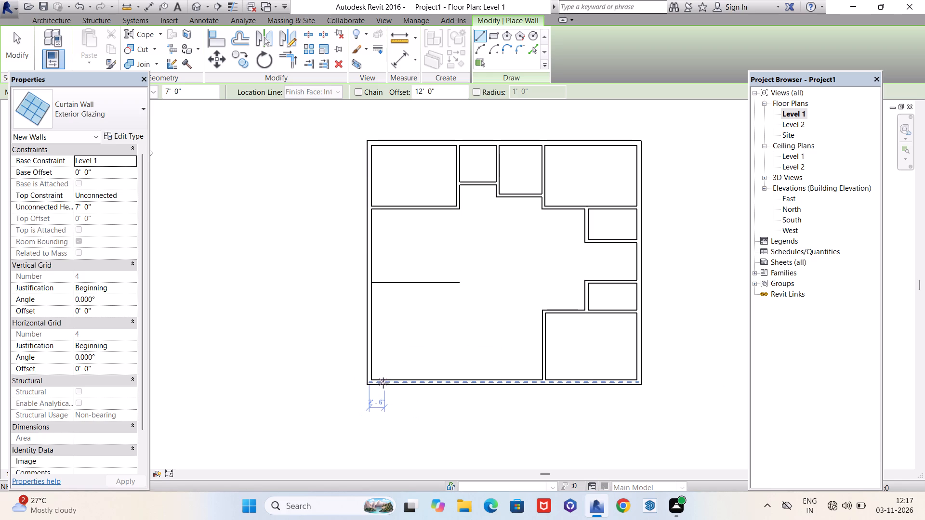
scroll(329, 383, "down", 3)
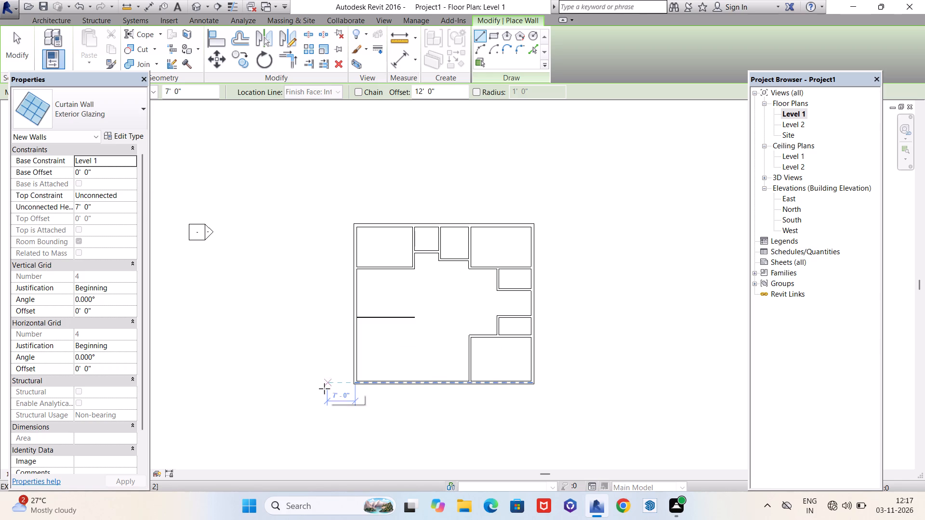
scroll(362, 366, "up", 3)
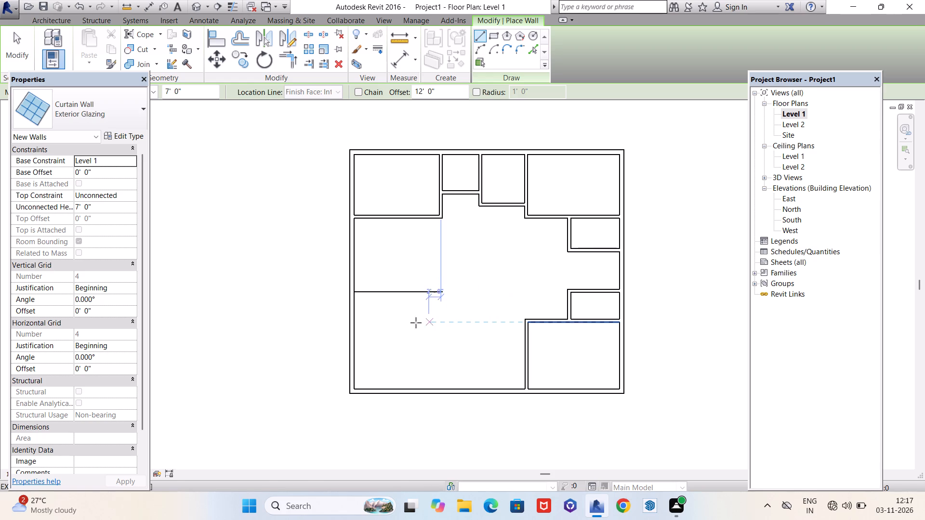
scroll(375, 335, "down", 1)
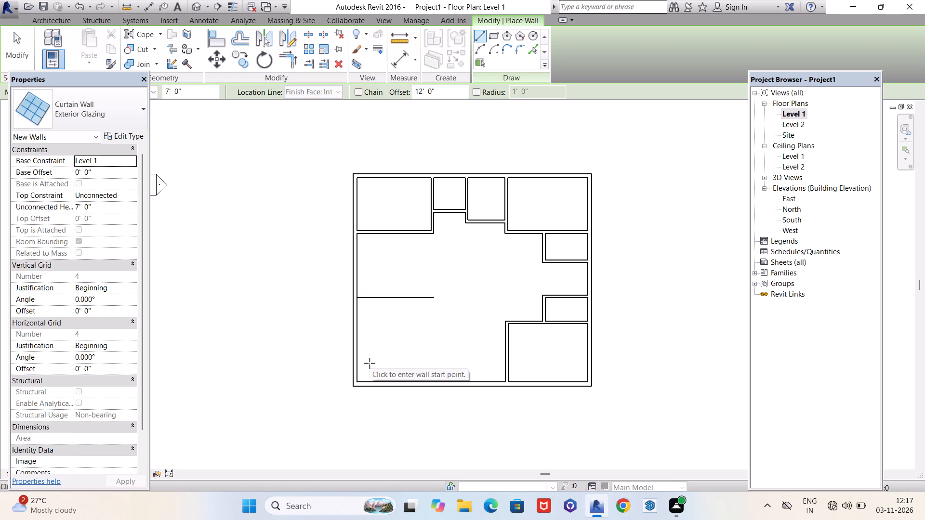
key("grave")
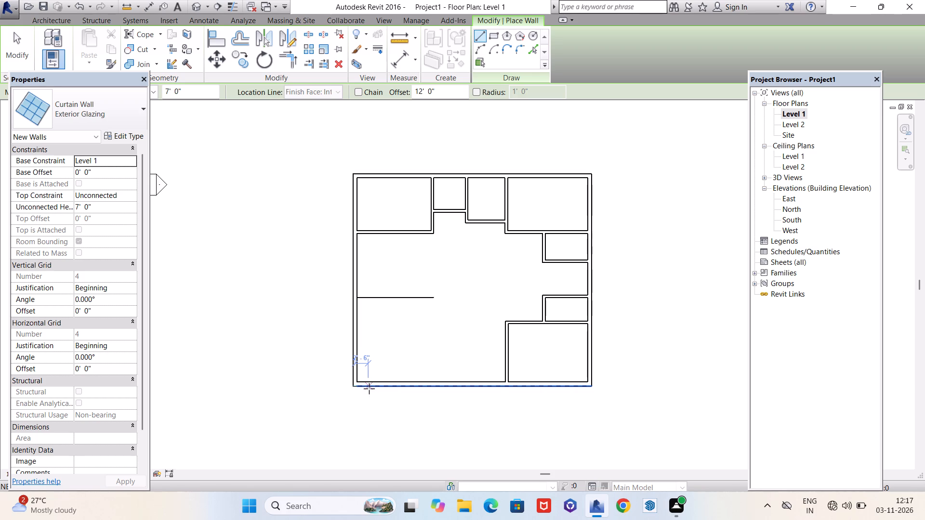
scroll(365, 386, "up", 3)
scroll(344, 397, "down", 3)
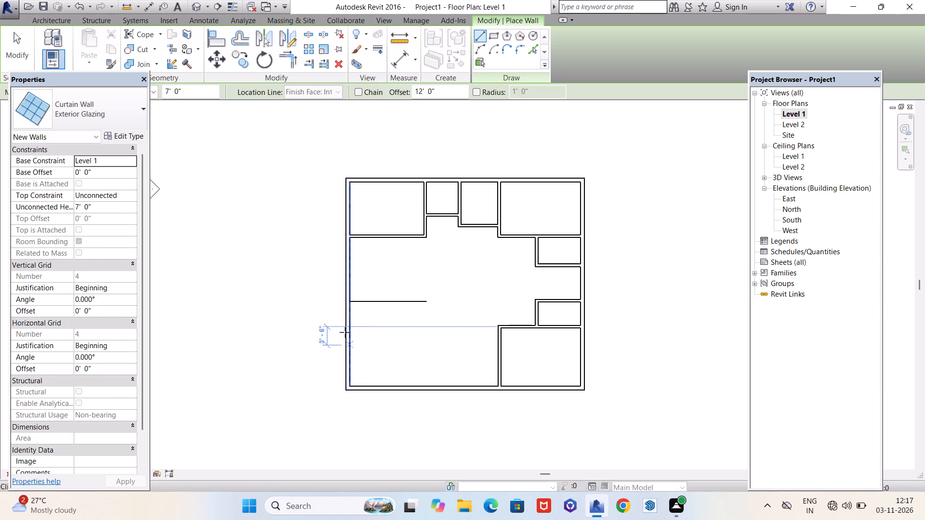
Set up the next wall as Generic - 9" 2 with a 10' height and a 14' offset.
left_click(114, 104)
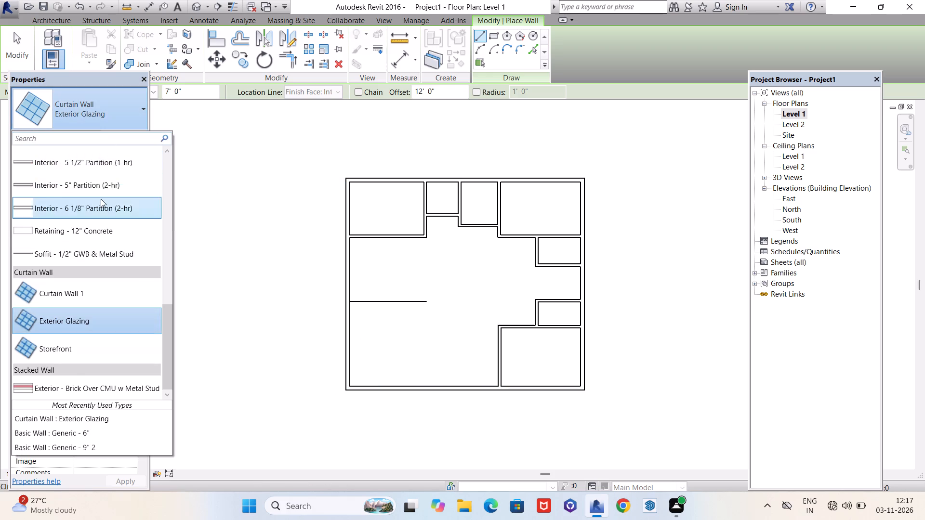
scroll(101, 199, "up", 6)
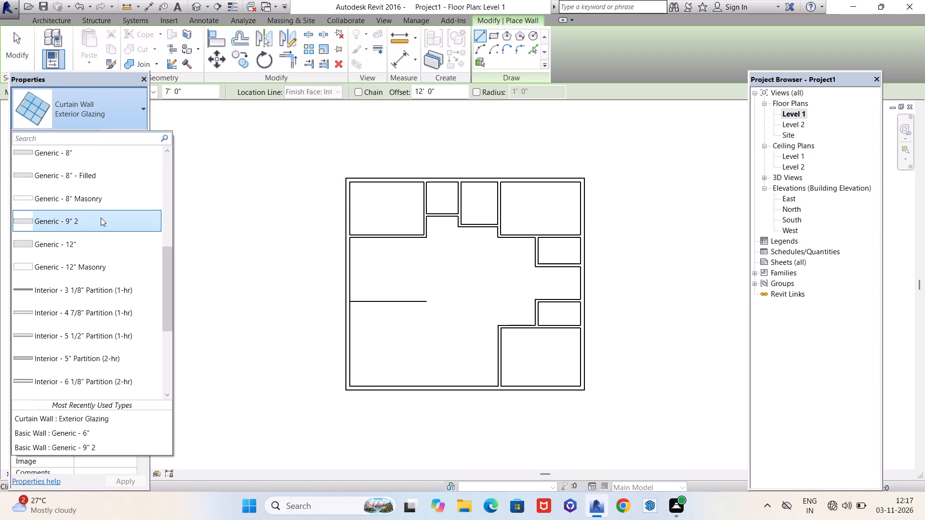
left_click(101, 226)
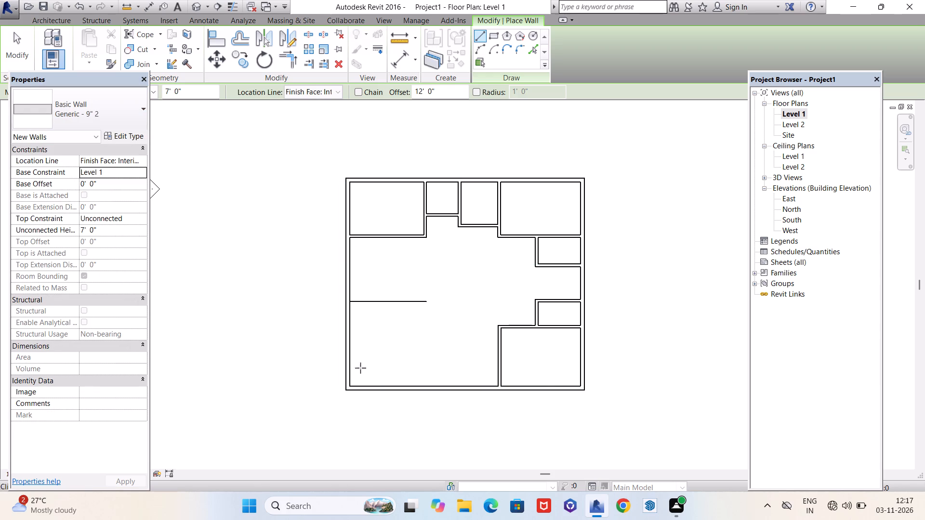
scroll(350, 386, "up", 3)
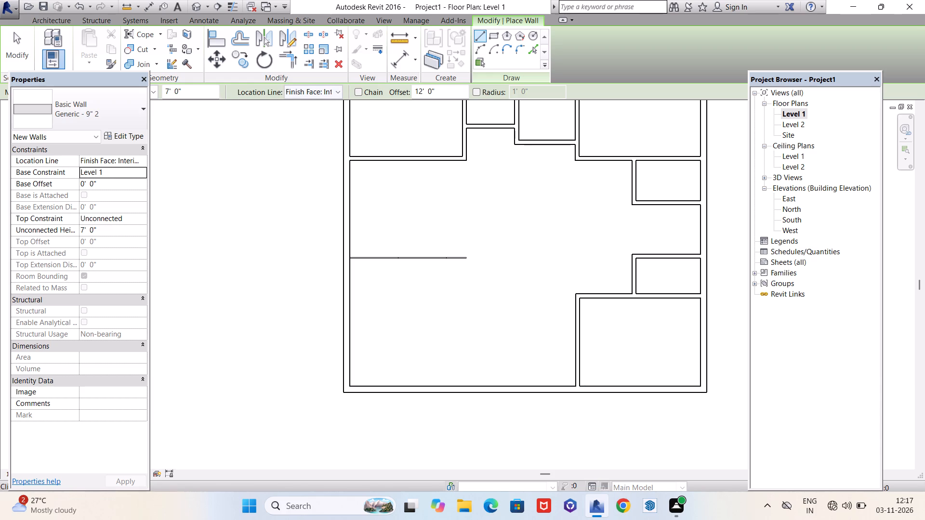
left_click_drag(185, 91, 161, 90)
type("10'")
key("Return")
left_click_drag(450, 91, 411, 91)
key("1")
type("4'")
key("Return")
Draw a 16' long Generic - 9" 2 wall from the west exterior wall, offset 14' north of the south exterior wall's inner face.
left_click(349, 386)
key("space")
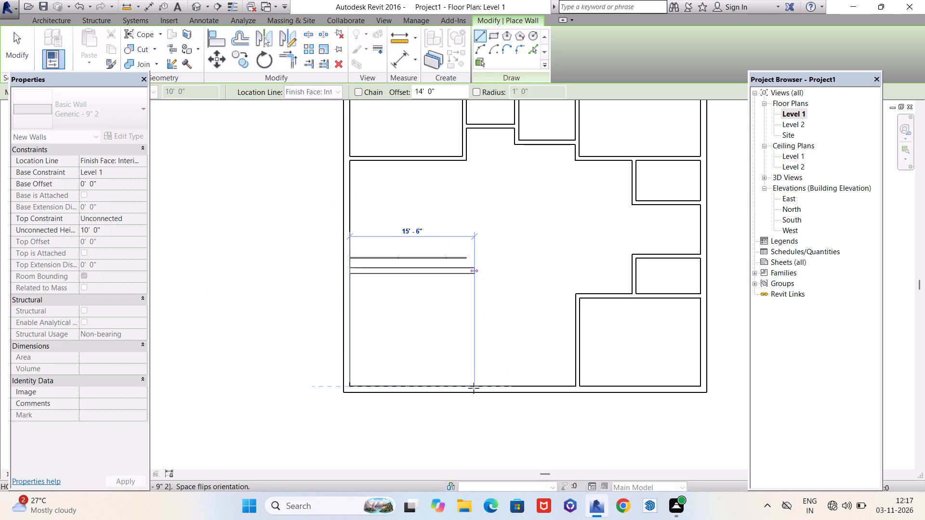
type("14'")
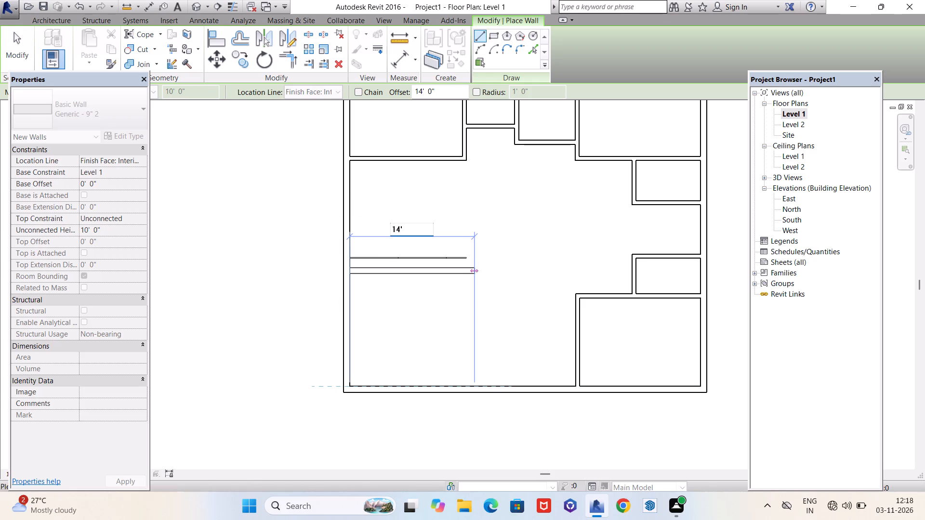
key("BackSpace")
key("BackSpace")
key("6")
key("apostrophe")
key("Return")
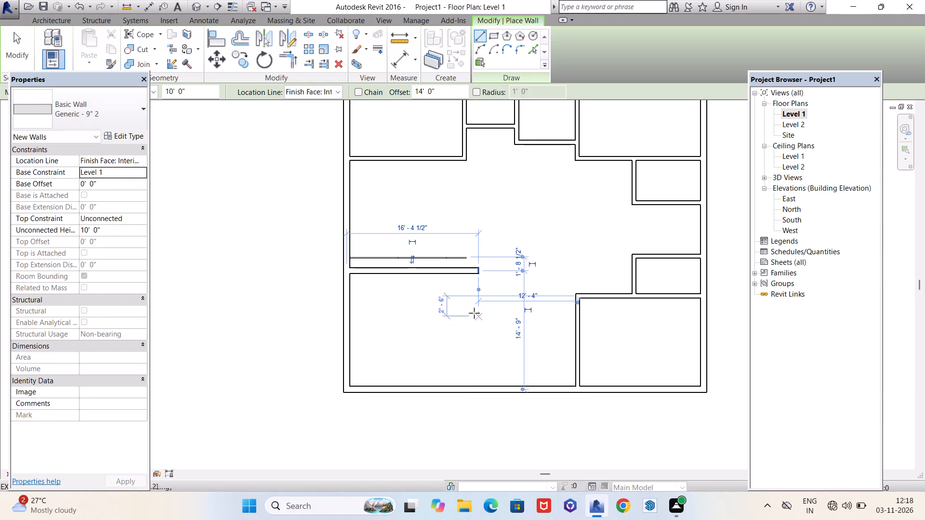
scroll(475, 329, "down", 2)
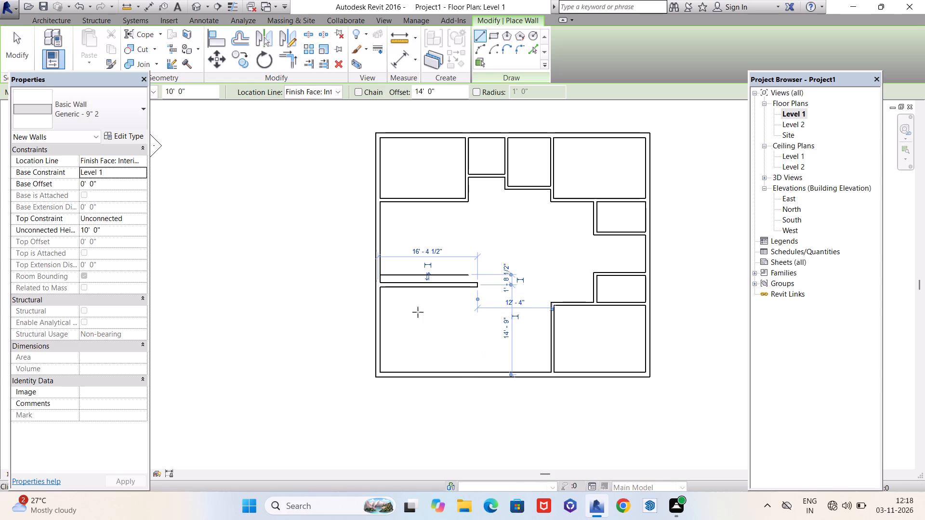
key("Escape")
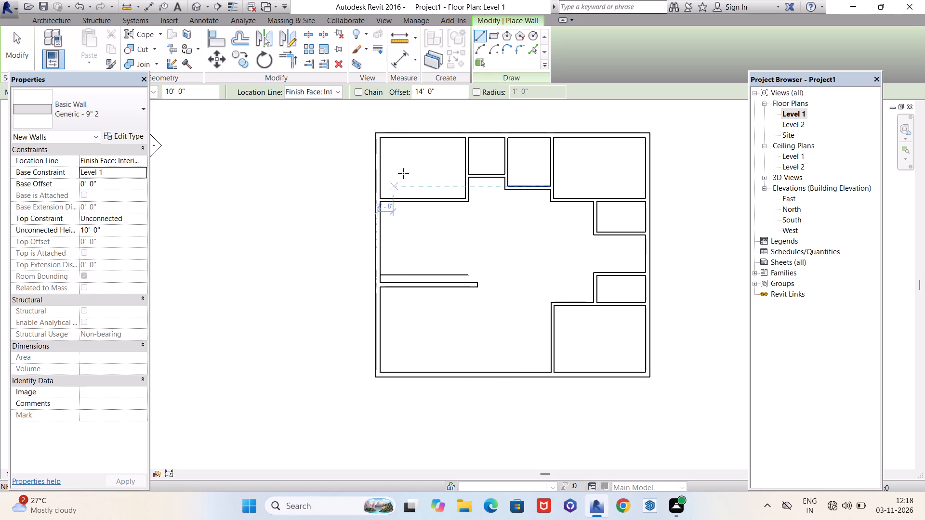
Draw a 14' long Generic - 9" 2 wall offset 16' east of the west exterior wall's inner face, enclosing the southwest room.
left_click_drag(441, 90, 410, 90)
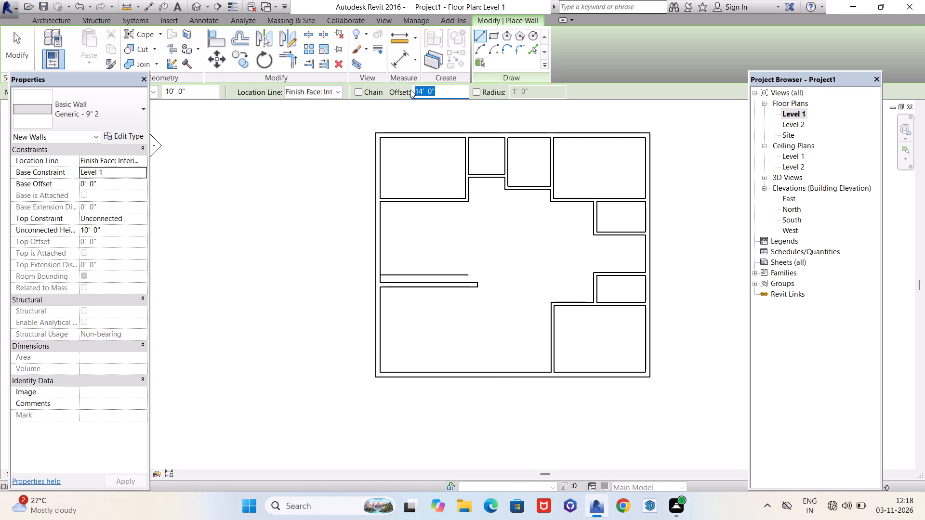
type("16'")
key("Return")
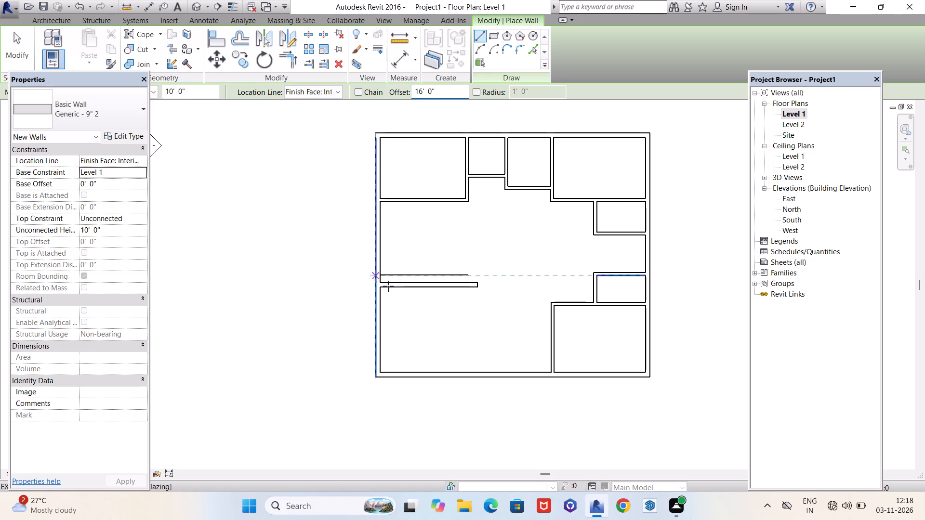
left_click(381, 287)
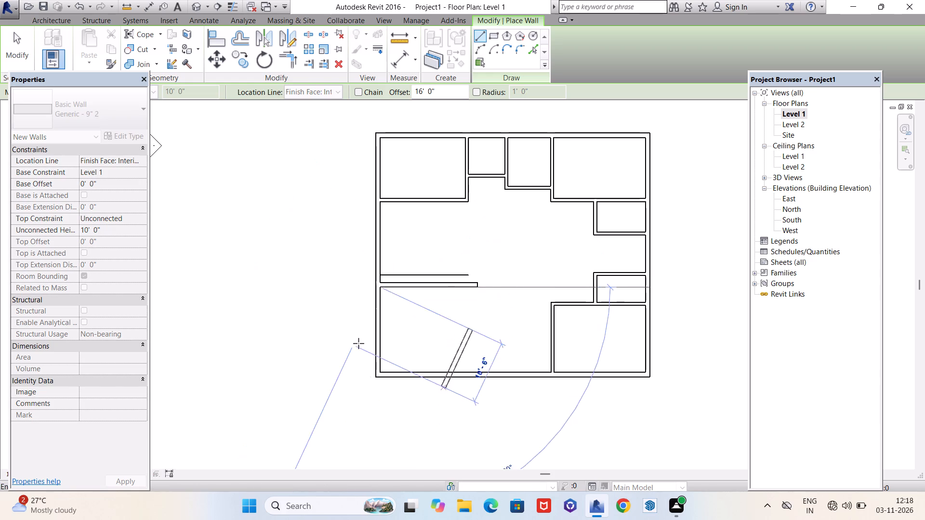
left_click(380, 370)
key("Escape")
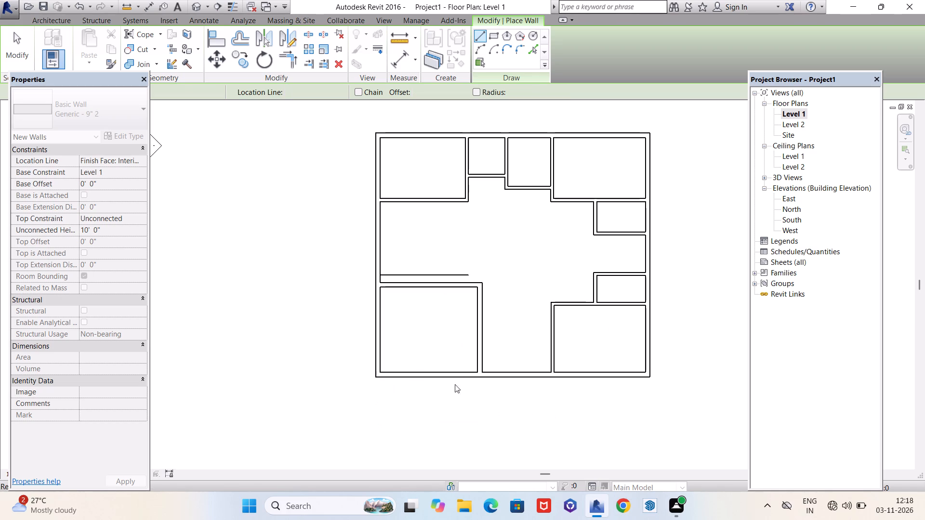
scroll(468, 385, "down", 4)
scroll(435, 392, "up", 5)
scroll(489, 397, "down", 4)
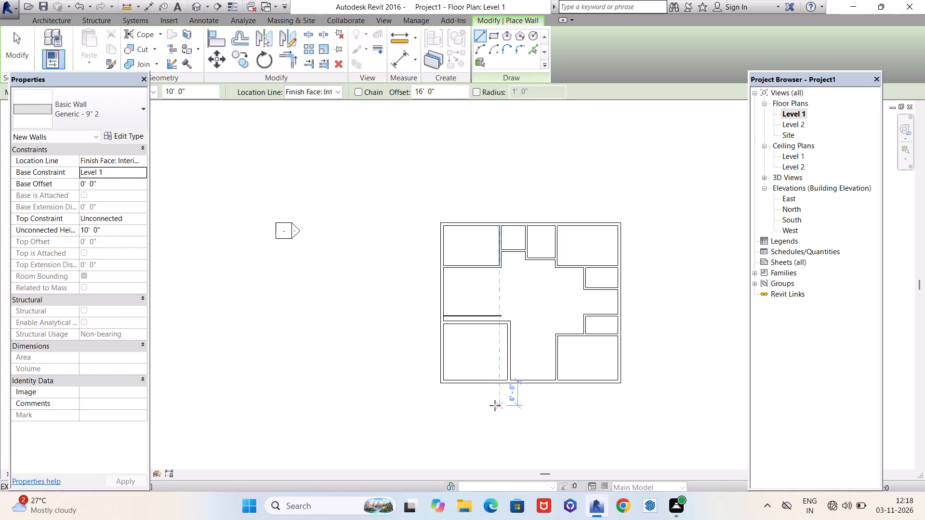
scroll(495, 405, "up", 1)
key("Escape")
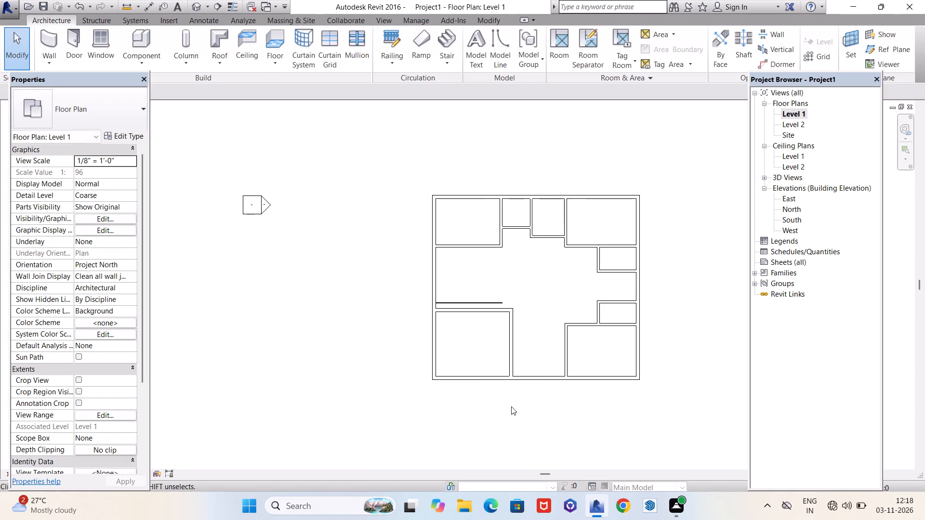
Delete the Exterior Glazing wall just north of the southwest room.
scroll(568, 397, "down", 3)
scroll(489, 400, "up", 3)
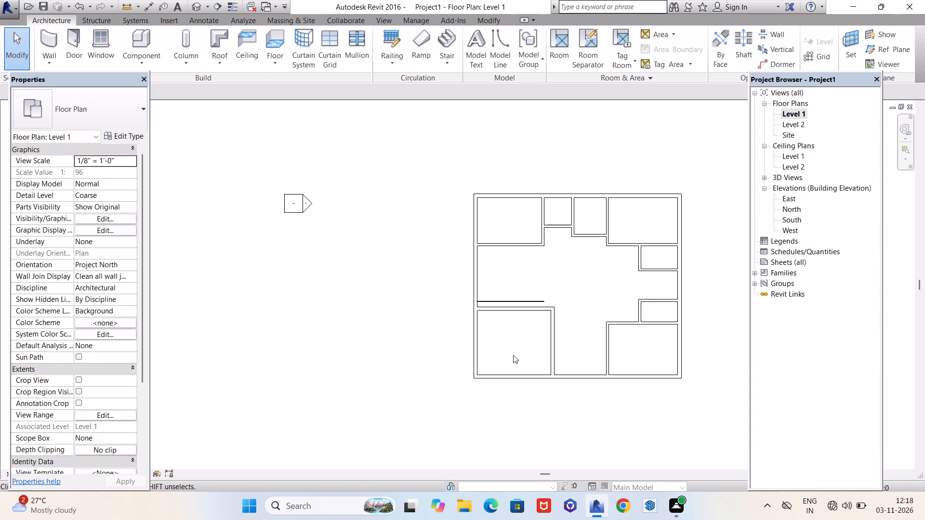
scroll(513, 355, "up", 4)
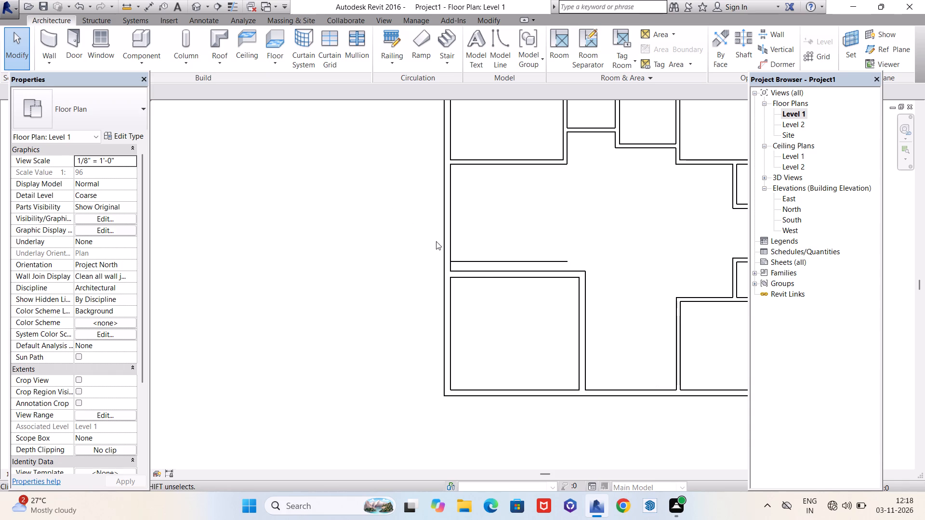
left_click(484, 265)
key("Delete")
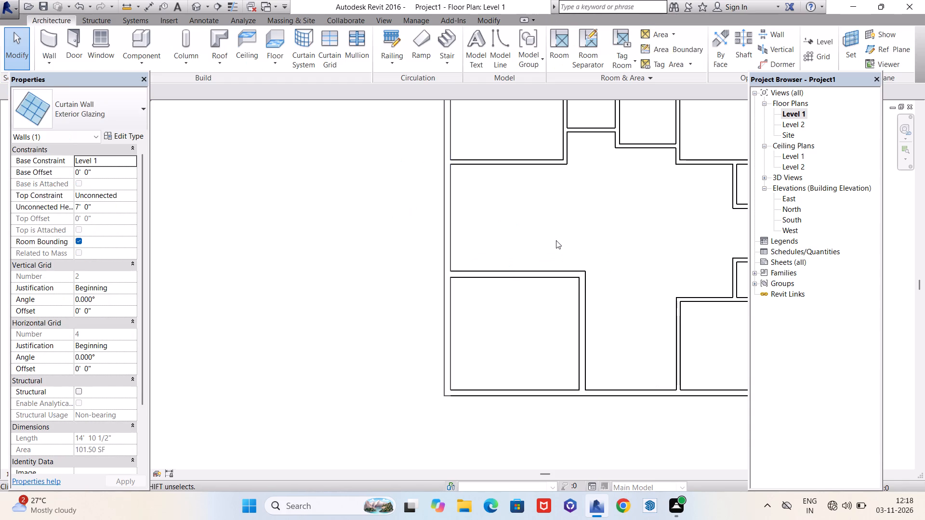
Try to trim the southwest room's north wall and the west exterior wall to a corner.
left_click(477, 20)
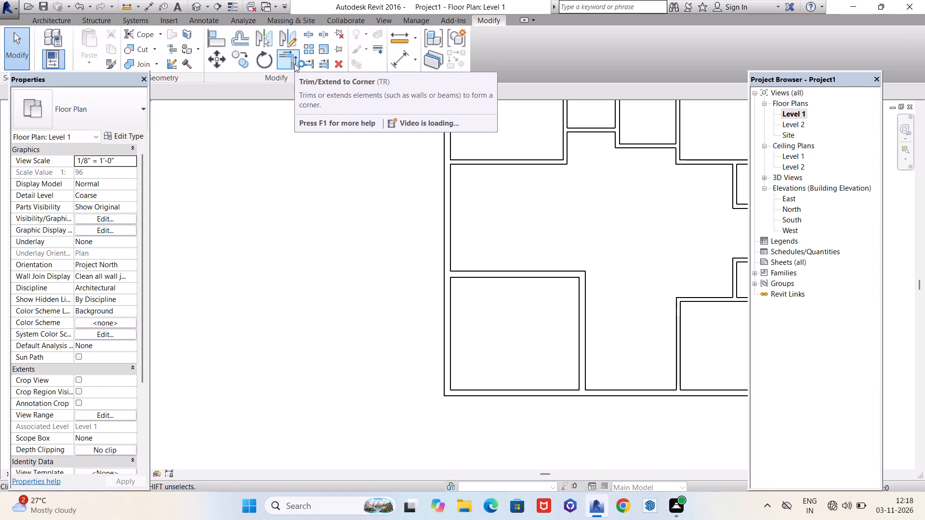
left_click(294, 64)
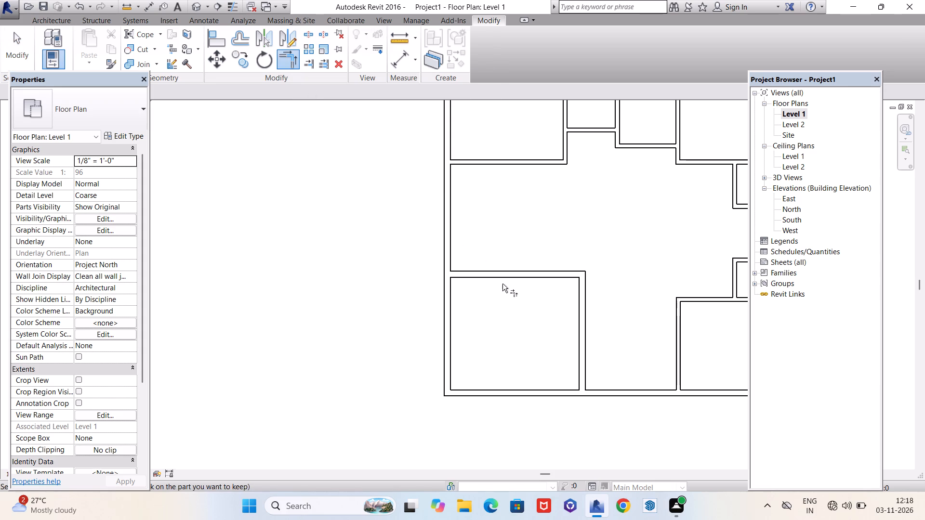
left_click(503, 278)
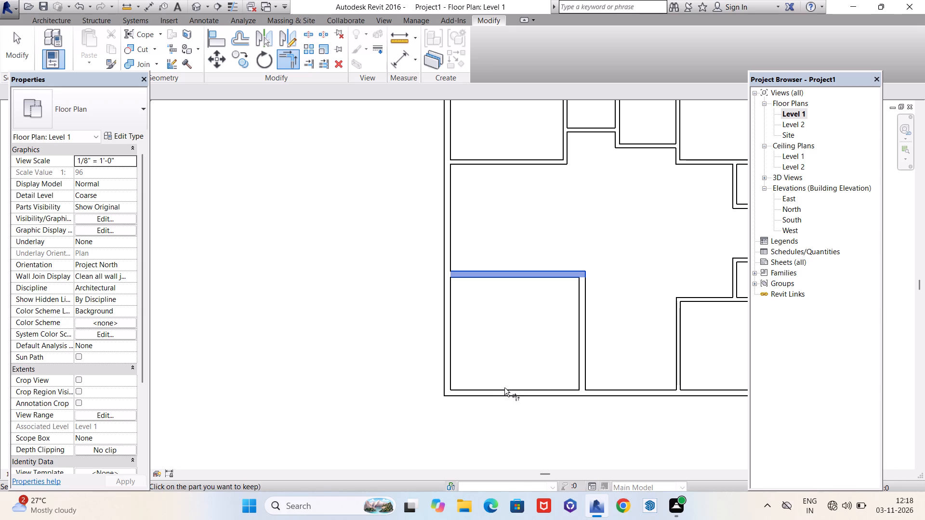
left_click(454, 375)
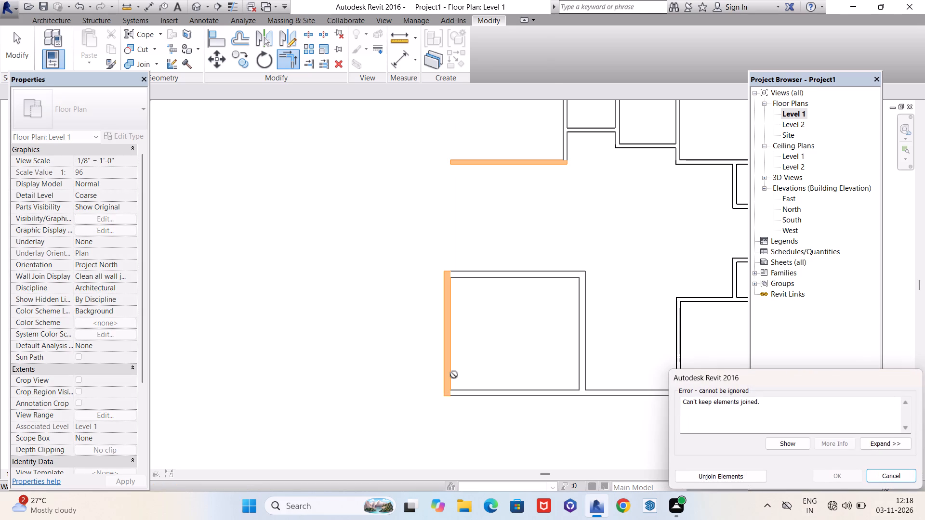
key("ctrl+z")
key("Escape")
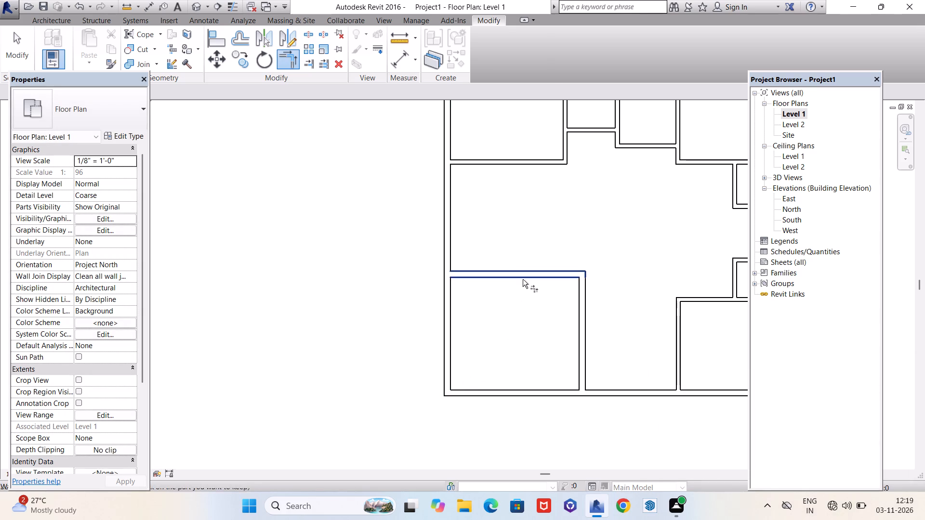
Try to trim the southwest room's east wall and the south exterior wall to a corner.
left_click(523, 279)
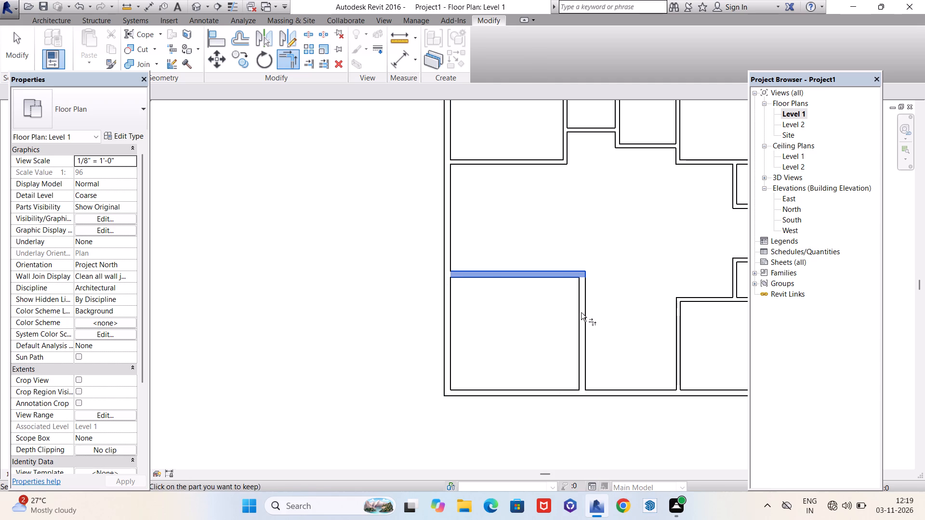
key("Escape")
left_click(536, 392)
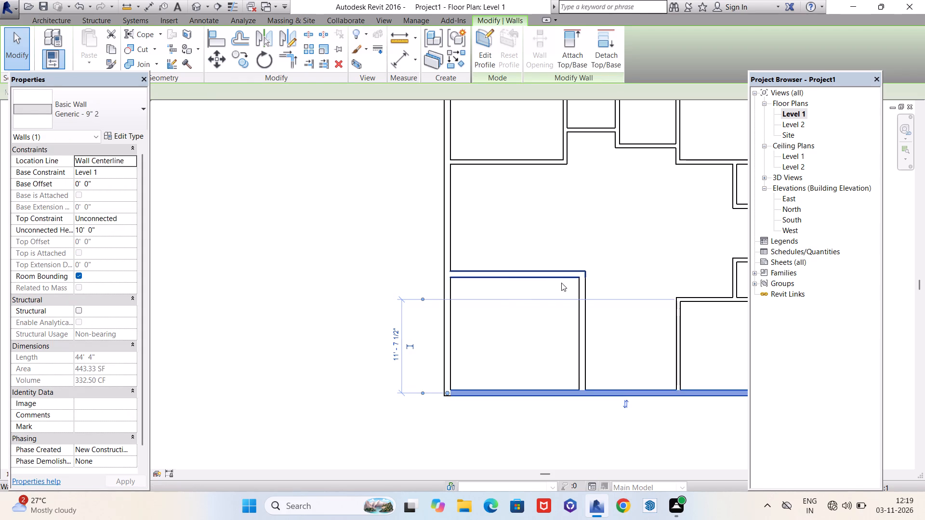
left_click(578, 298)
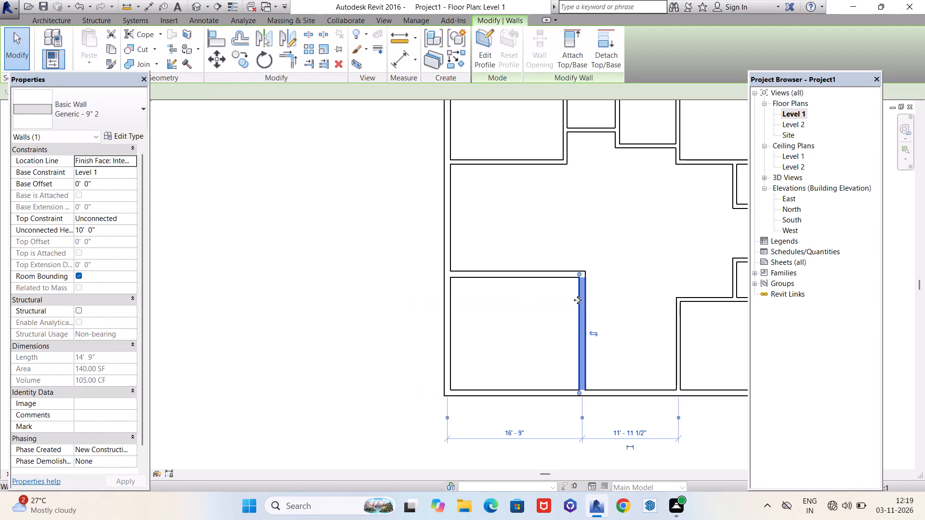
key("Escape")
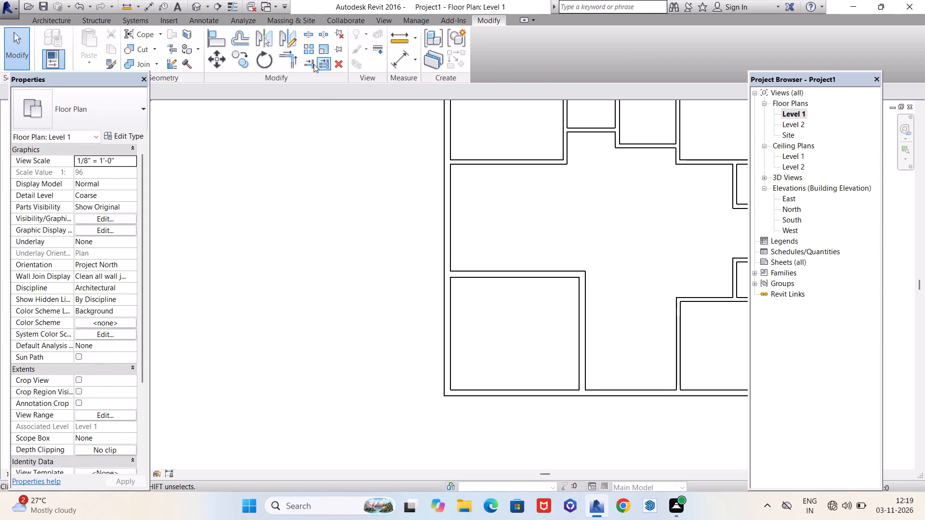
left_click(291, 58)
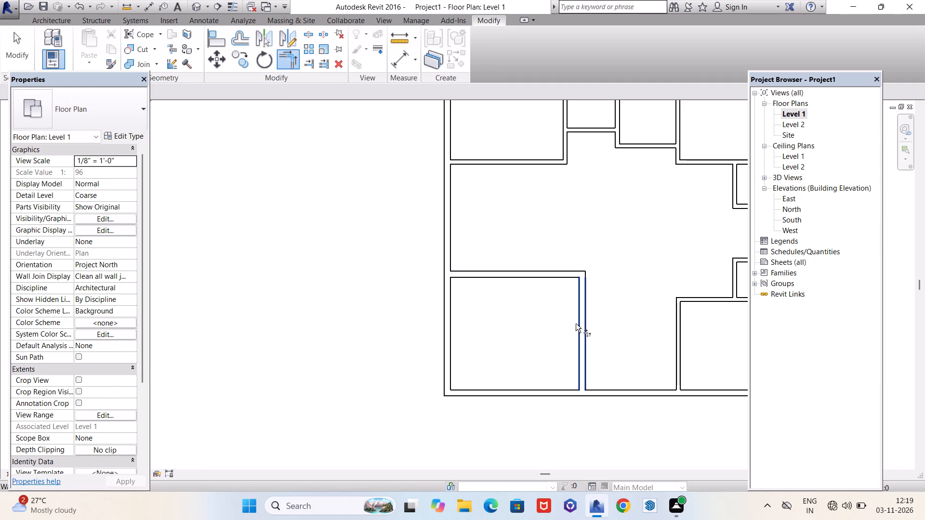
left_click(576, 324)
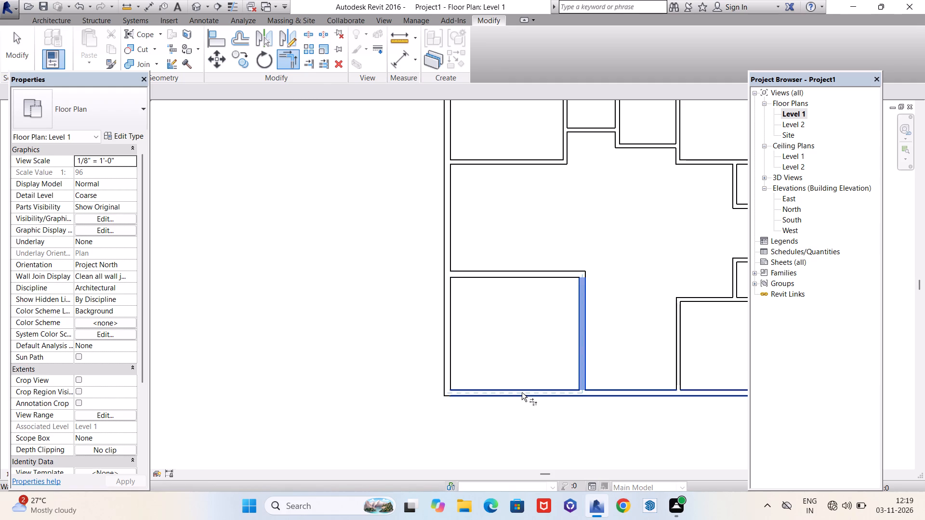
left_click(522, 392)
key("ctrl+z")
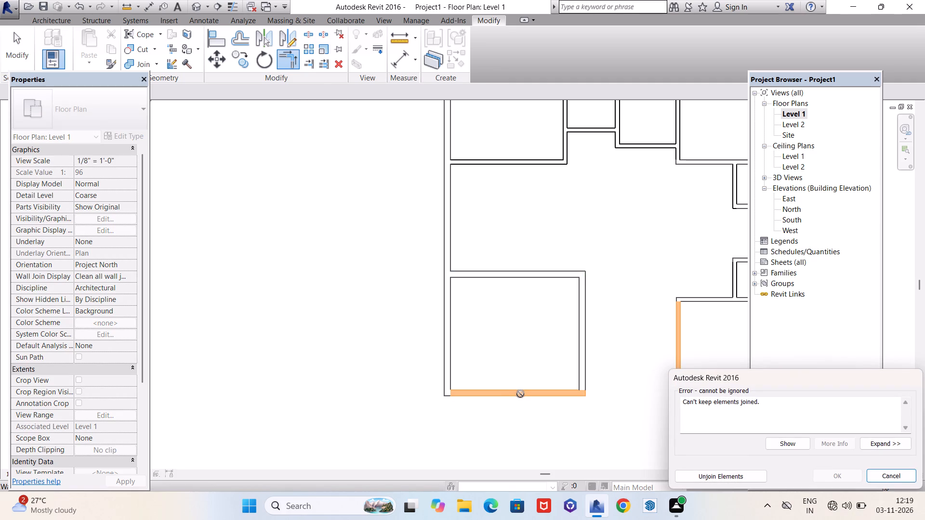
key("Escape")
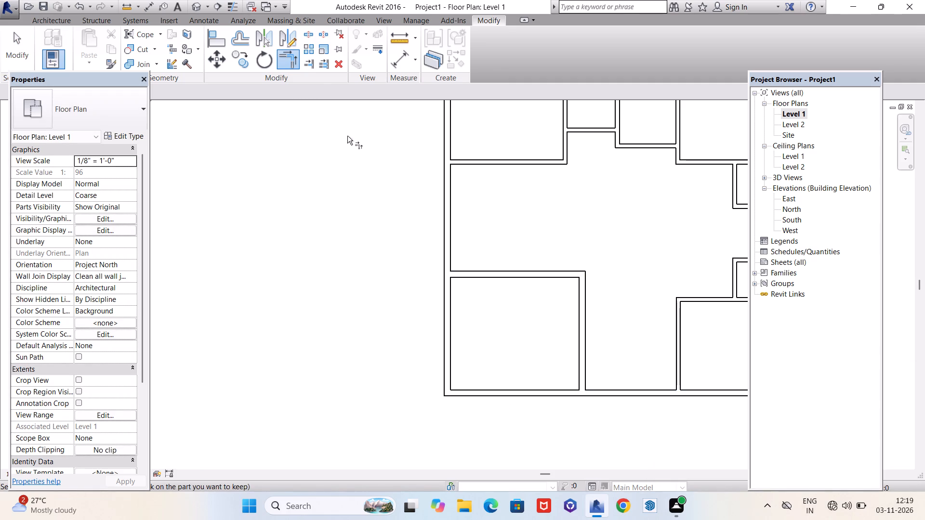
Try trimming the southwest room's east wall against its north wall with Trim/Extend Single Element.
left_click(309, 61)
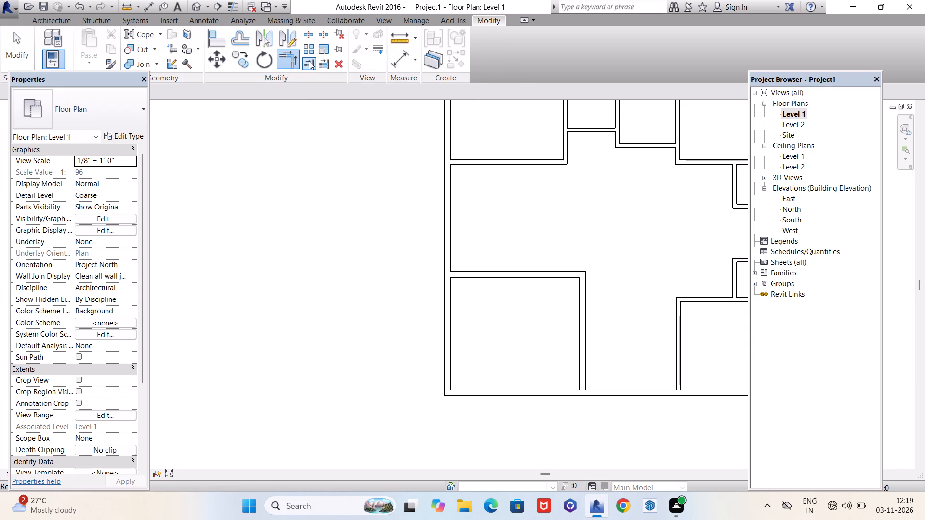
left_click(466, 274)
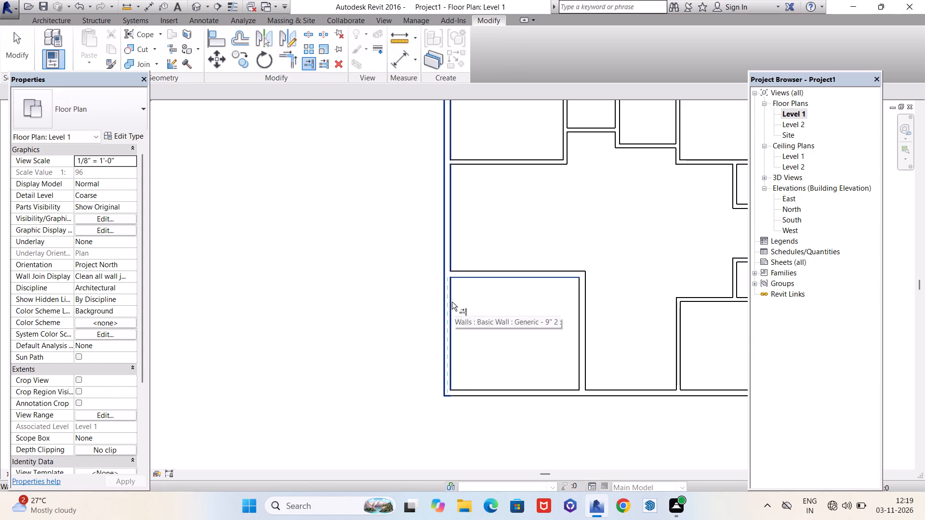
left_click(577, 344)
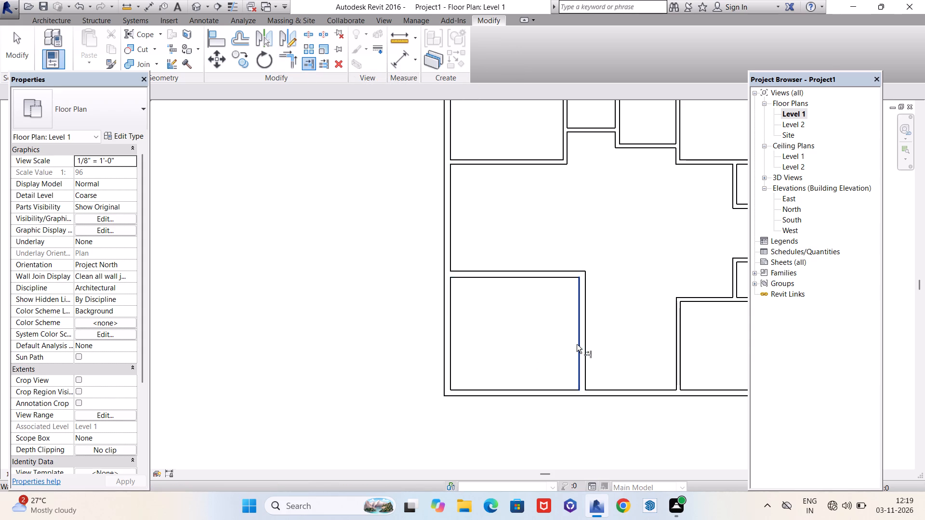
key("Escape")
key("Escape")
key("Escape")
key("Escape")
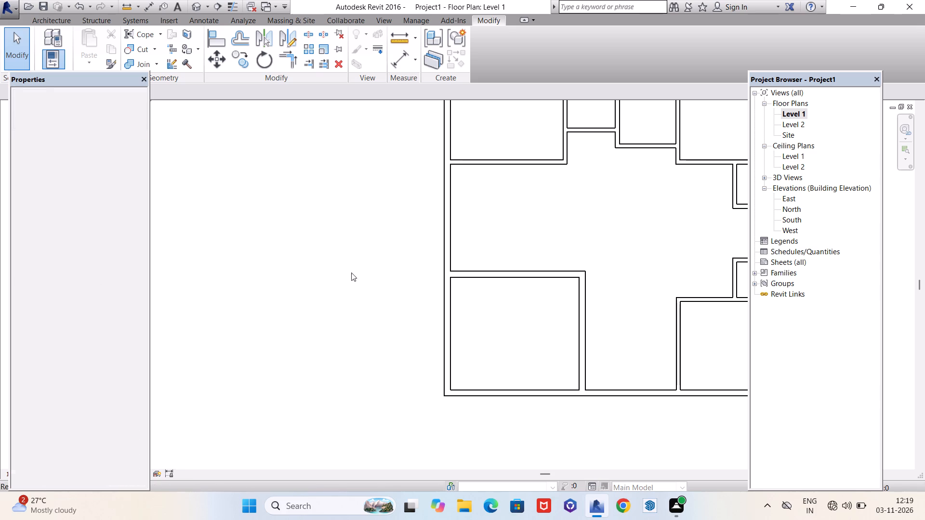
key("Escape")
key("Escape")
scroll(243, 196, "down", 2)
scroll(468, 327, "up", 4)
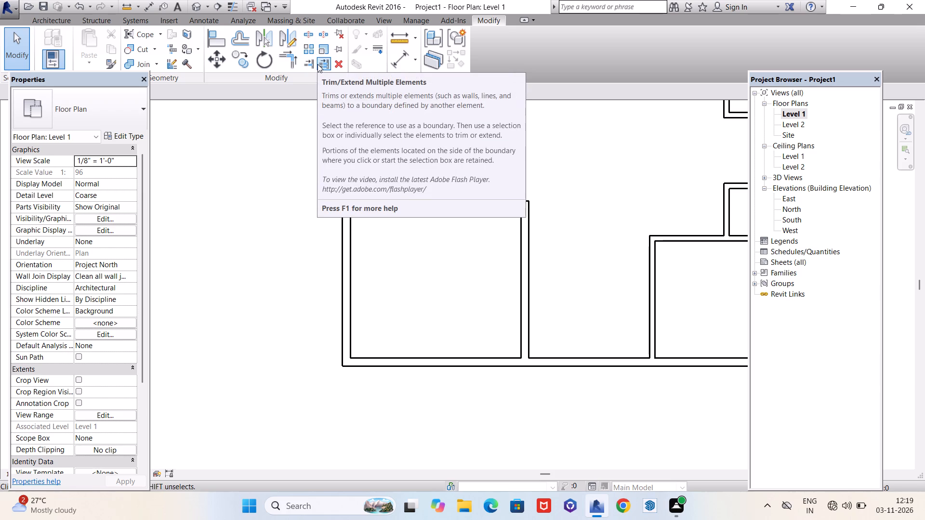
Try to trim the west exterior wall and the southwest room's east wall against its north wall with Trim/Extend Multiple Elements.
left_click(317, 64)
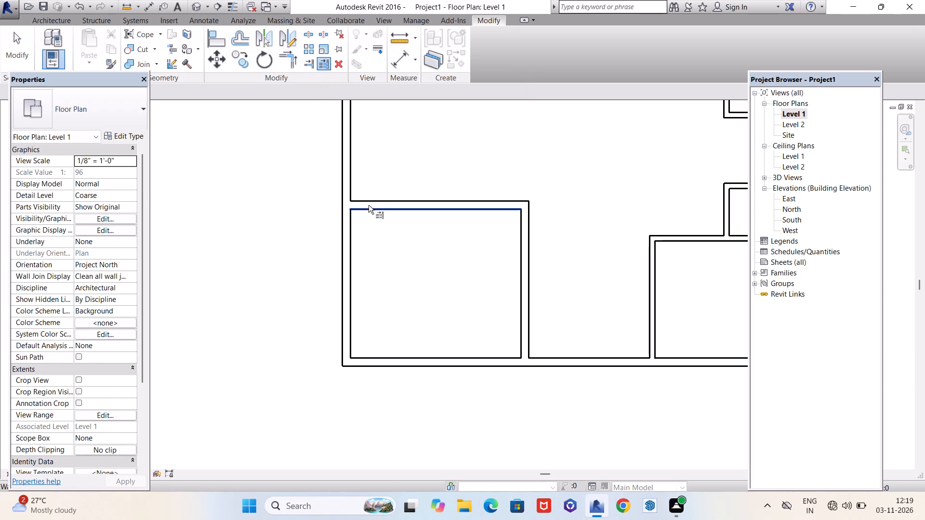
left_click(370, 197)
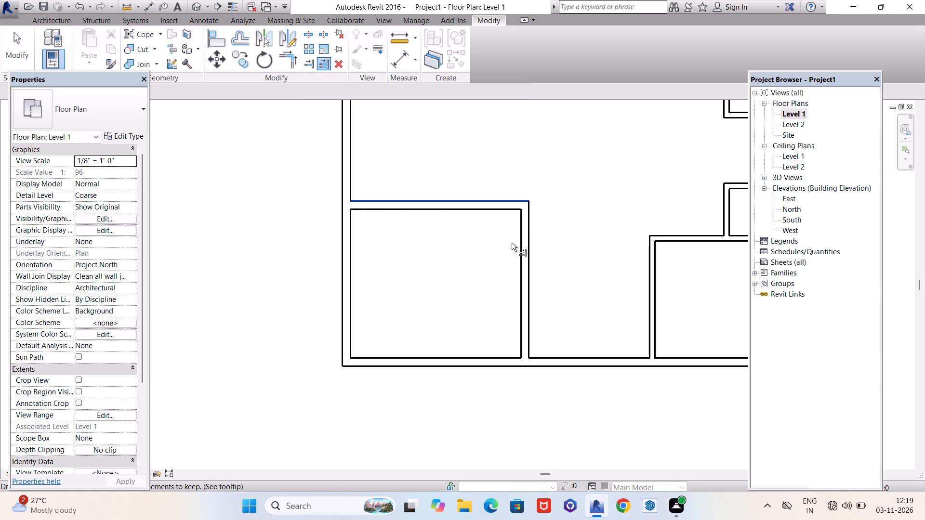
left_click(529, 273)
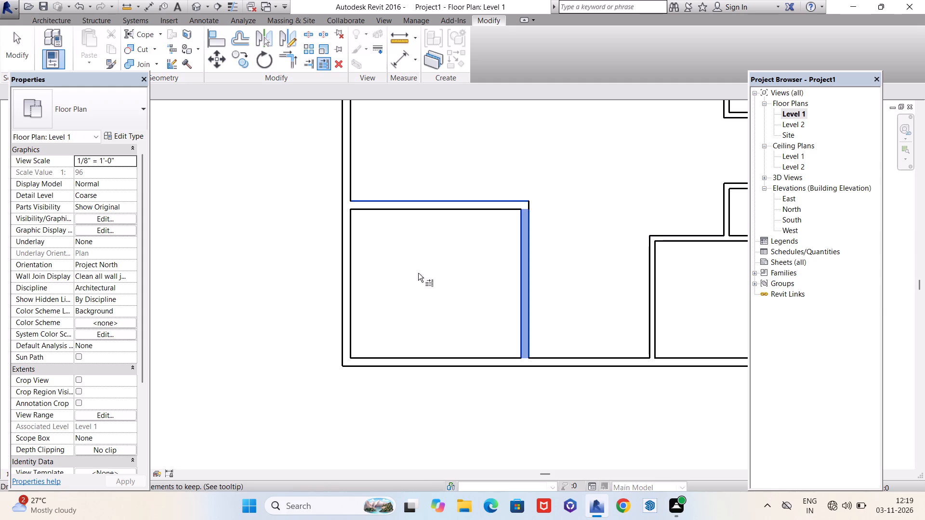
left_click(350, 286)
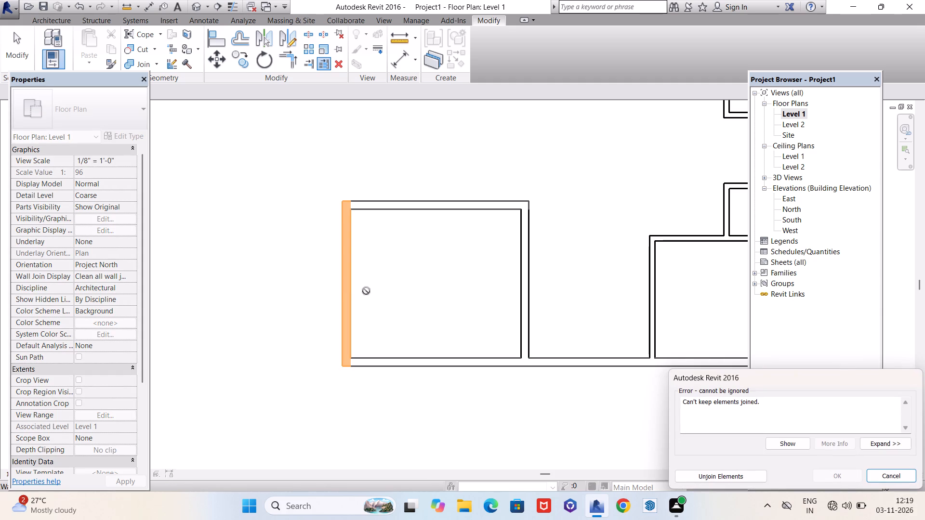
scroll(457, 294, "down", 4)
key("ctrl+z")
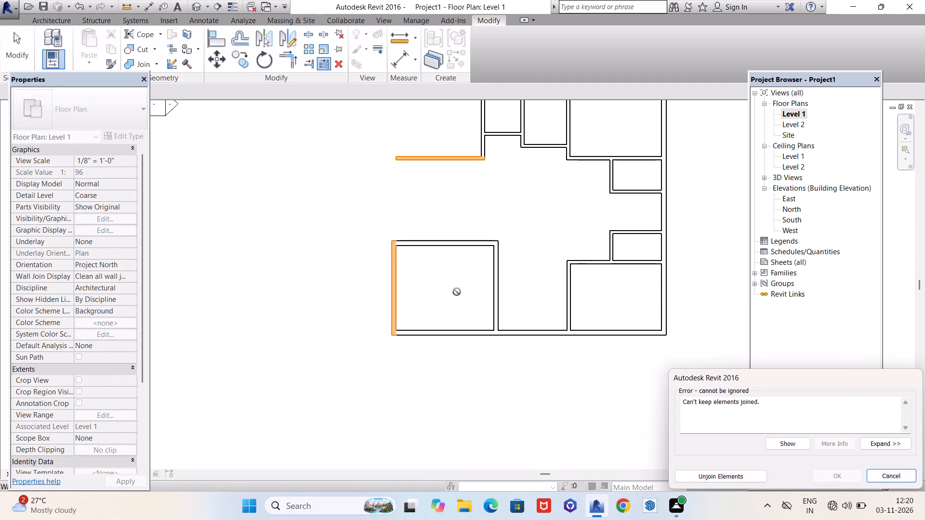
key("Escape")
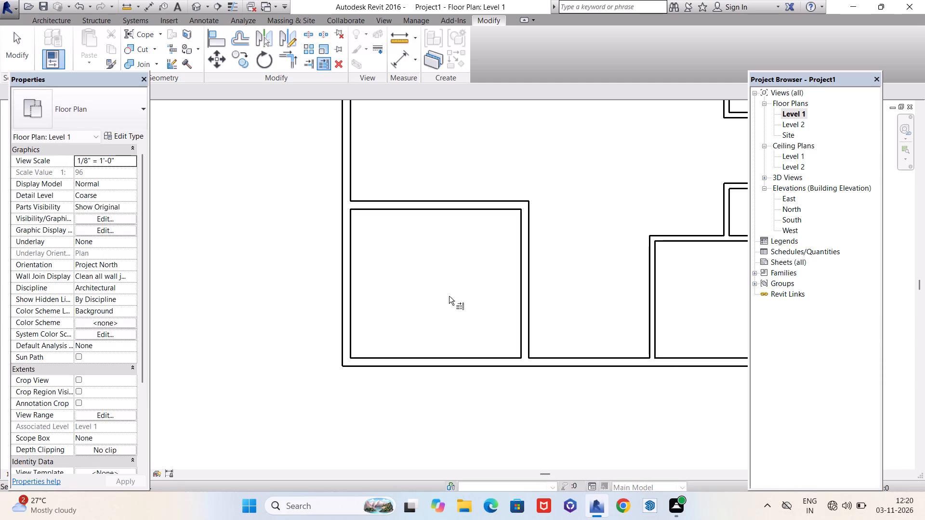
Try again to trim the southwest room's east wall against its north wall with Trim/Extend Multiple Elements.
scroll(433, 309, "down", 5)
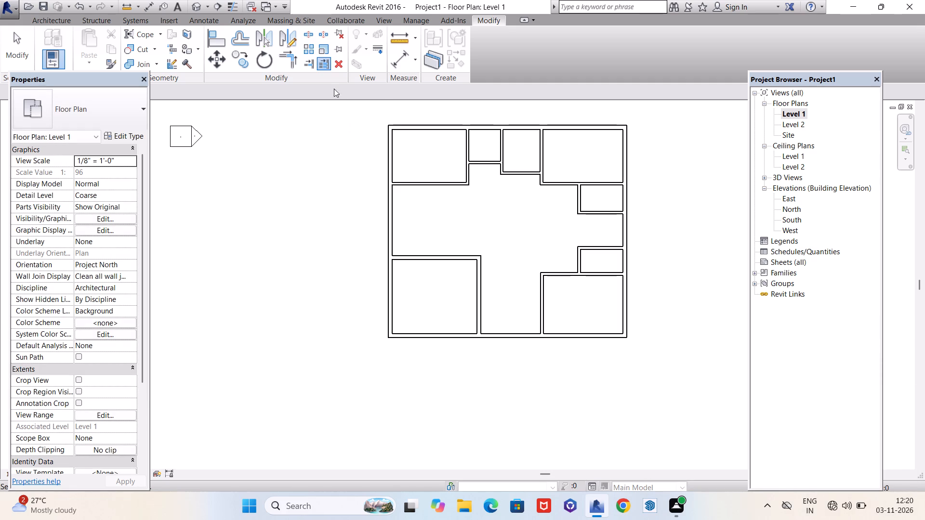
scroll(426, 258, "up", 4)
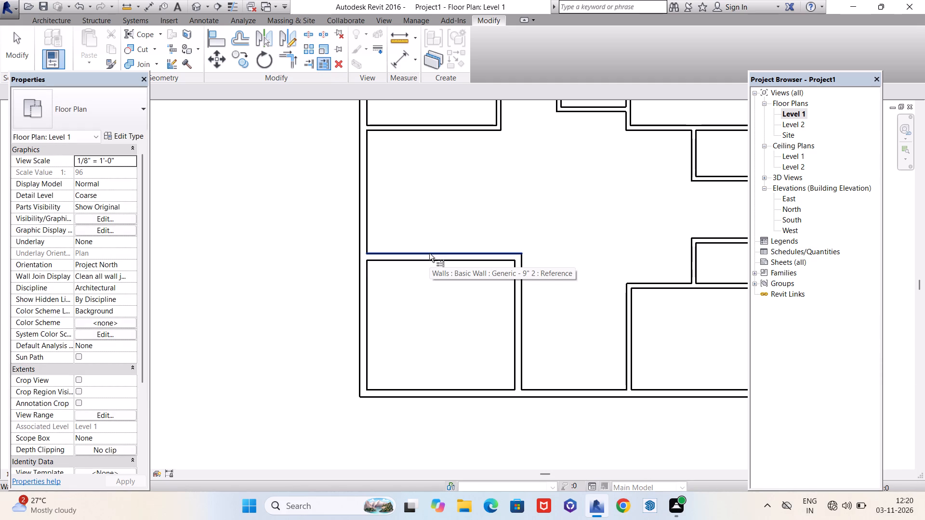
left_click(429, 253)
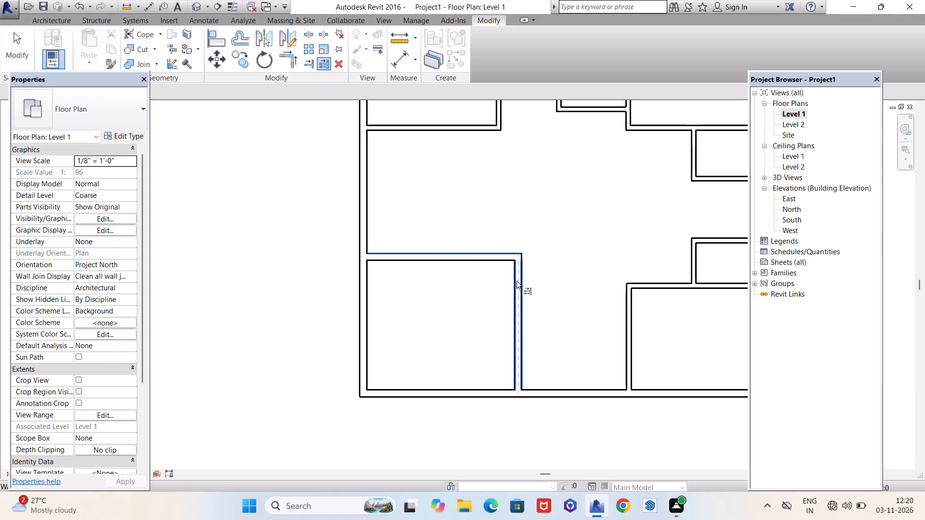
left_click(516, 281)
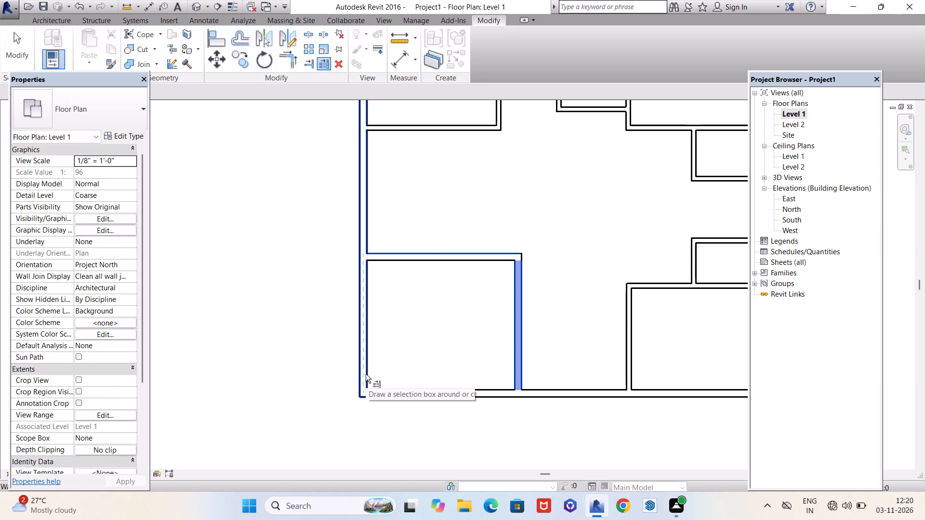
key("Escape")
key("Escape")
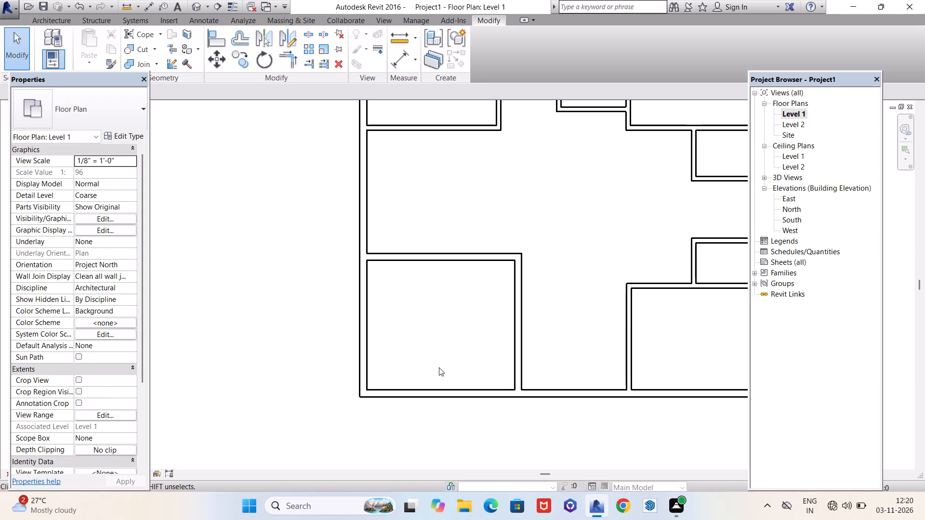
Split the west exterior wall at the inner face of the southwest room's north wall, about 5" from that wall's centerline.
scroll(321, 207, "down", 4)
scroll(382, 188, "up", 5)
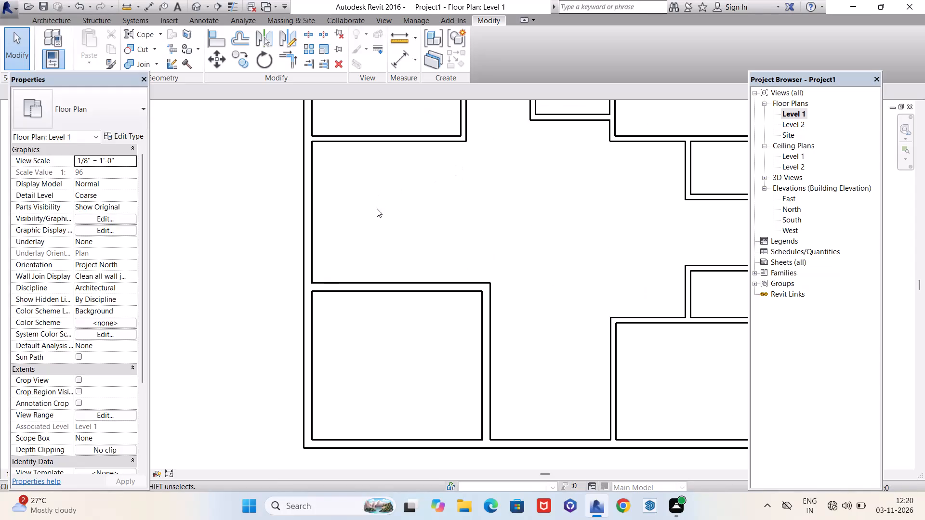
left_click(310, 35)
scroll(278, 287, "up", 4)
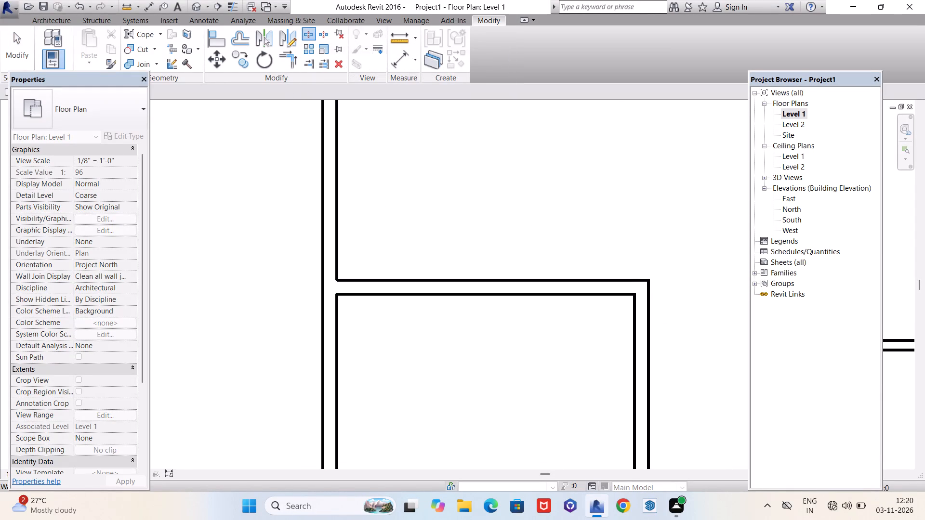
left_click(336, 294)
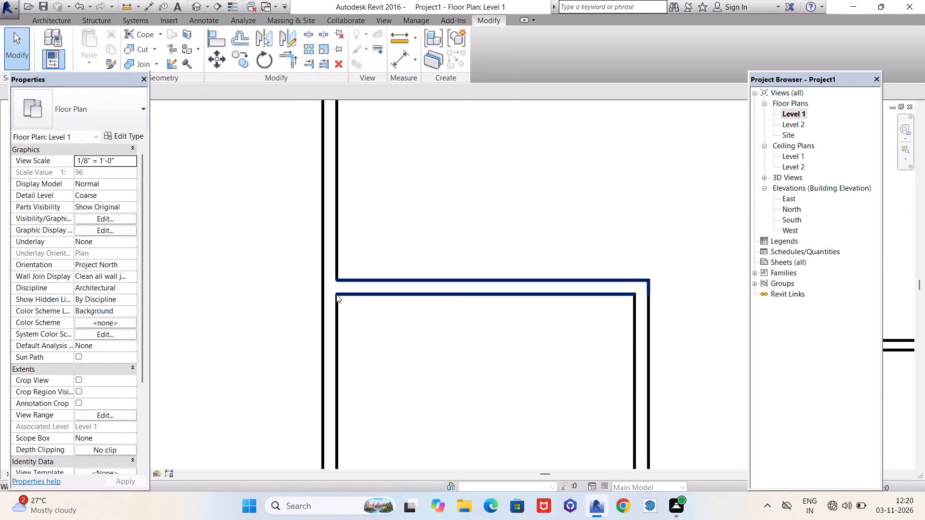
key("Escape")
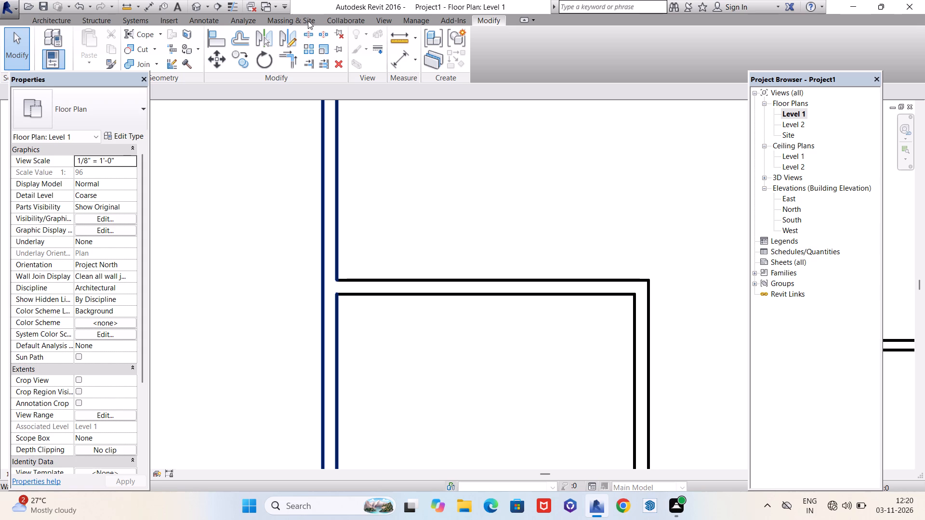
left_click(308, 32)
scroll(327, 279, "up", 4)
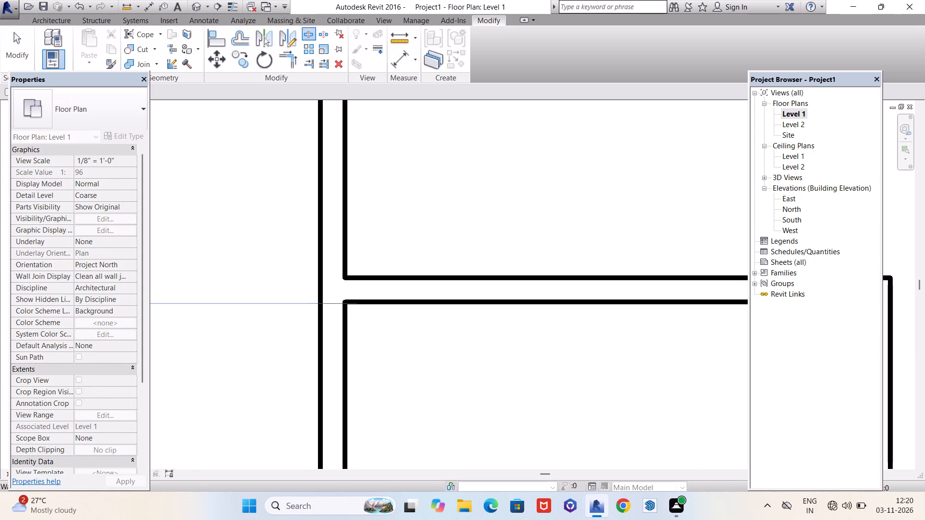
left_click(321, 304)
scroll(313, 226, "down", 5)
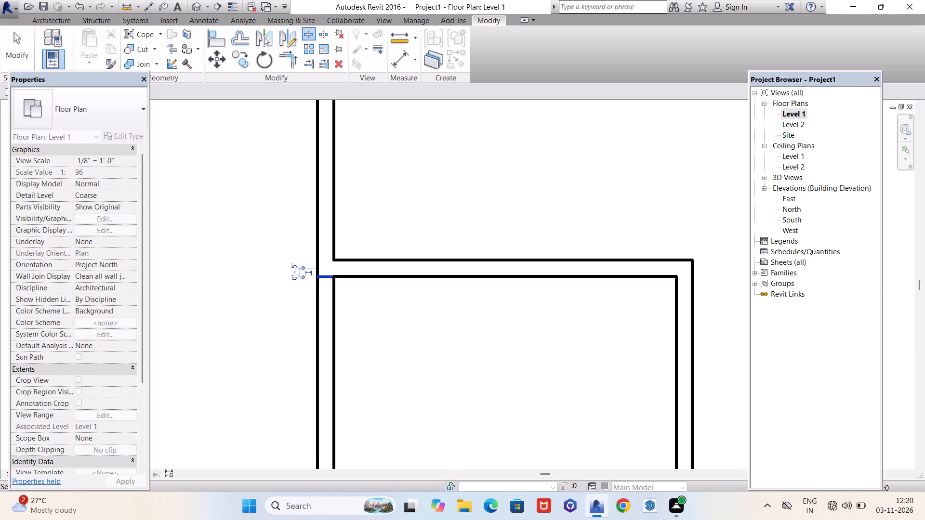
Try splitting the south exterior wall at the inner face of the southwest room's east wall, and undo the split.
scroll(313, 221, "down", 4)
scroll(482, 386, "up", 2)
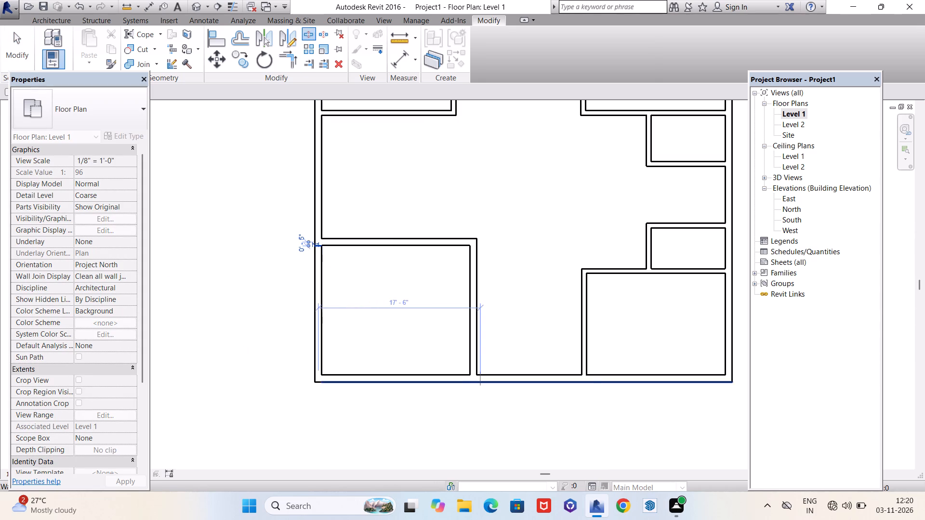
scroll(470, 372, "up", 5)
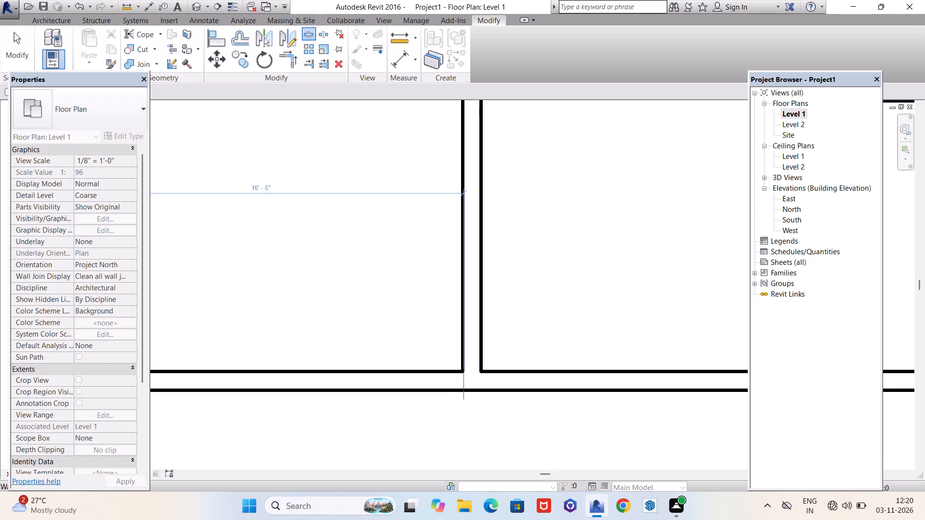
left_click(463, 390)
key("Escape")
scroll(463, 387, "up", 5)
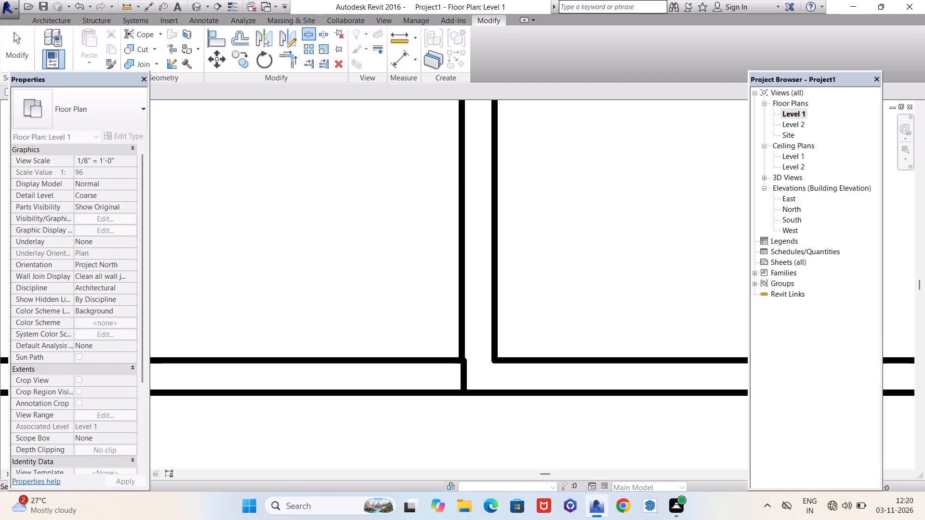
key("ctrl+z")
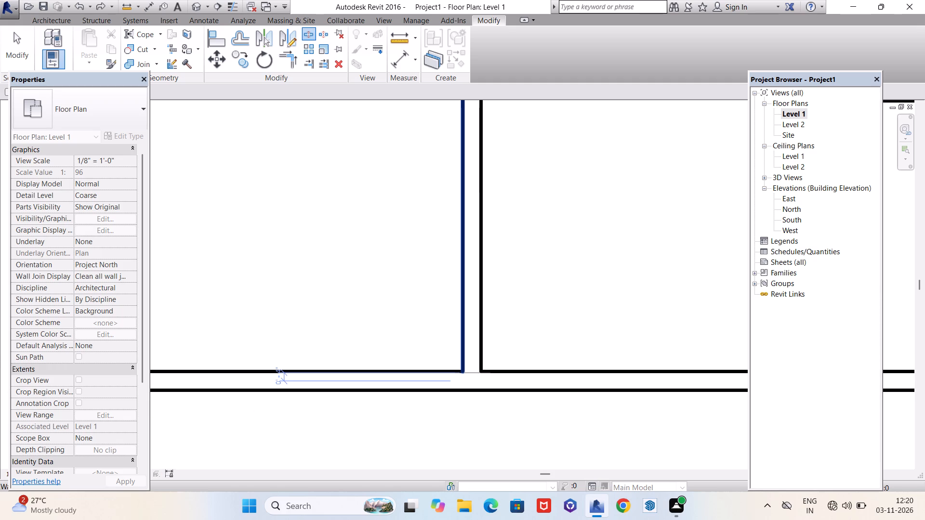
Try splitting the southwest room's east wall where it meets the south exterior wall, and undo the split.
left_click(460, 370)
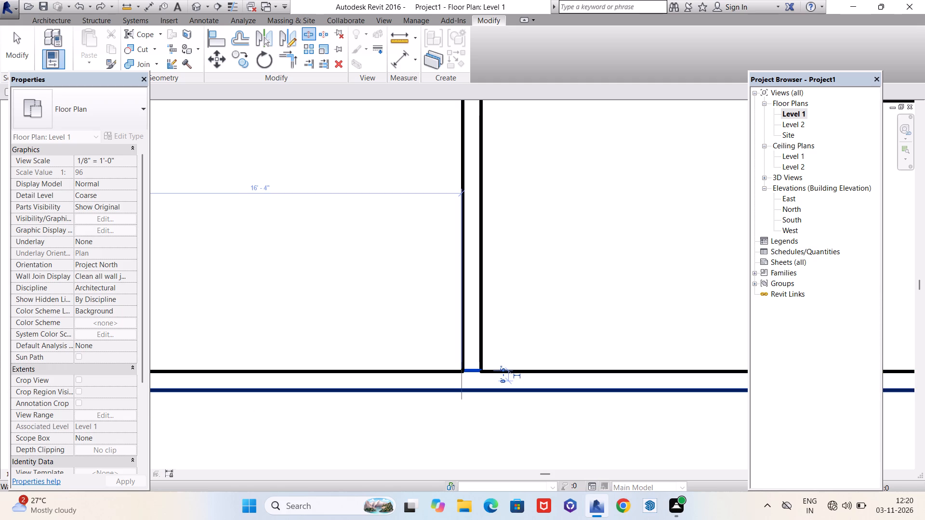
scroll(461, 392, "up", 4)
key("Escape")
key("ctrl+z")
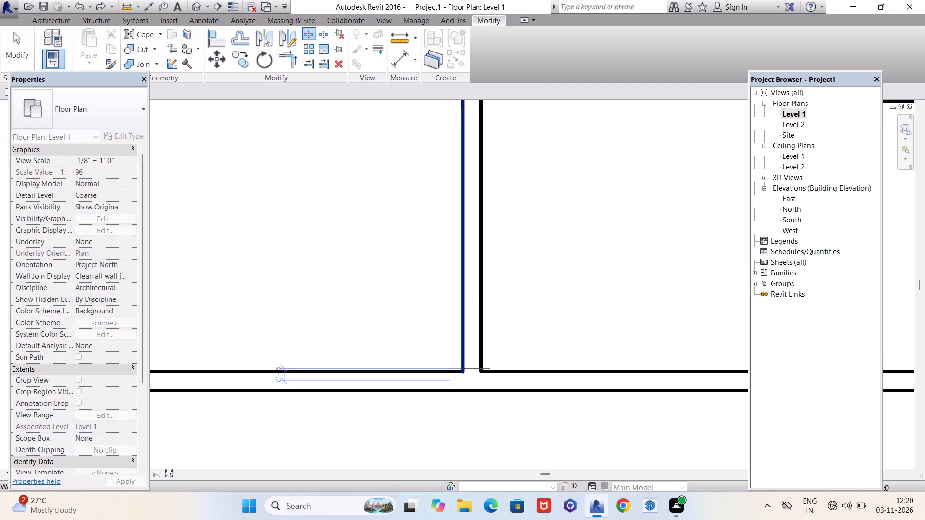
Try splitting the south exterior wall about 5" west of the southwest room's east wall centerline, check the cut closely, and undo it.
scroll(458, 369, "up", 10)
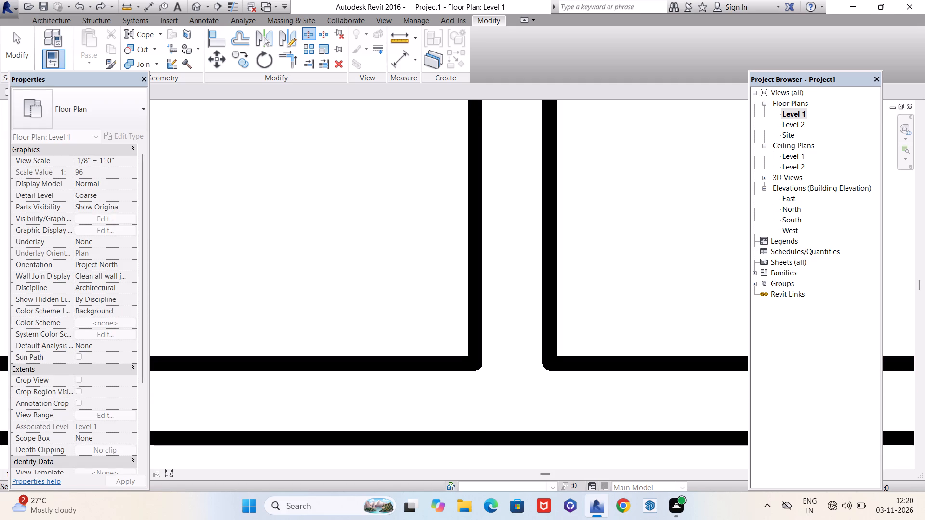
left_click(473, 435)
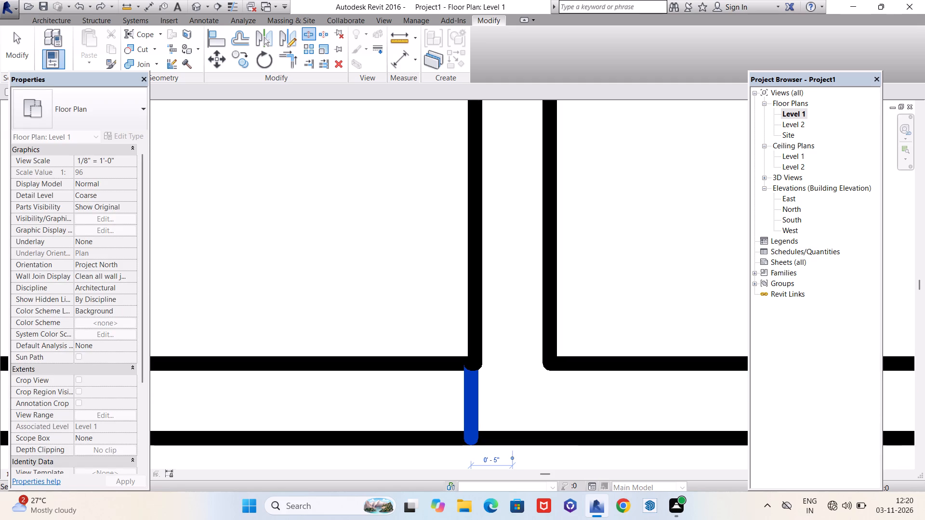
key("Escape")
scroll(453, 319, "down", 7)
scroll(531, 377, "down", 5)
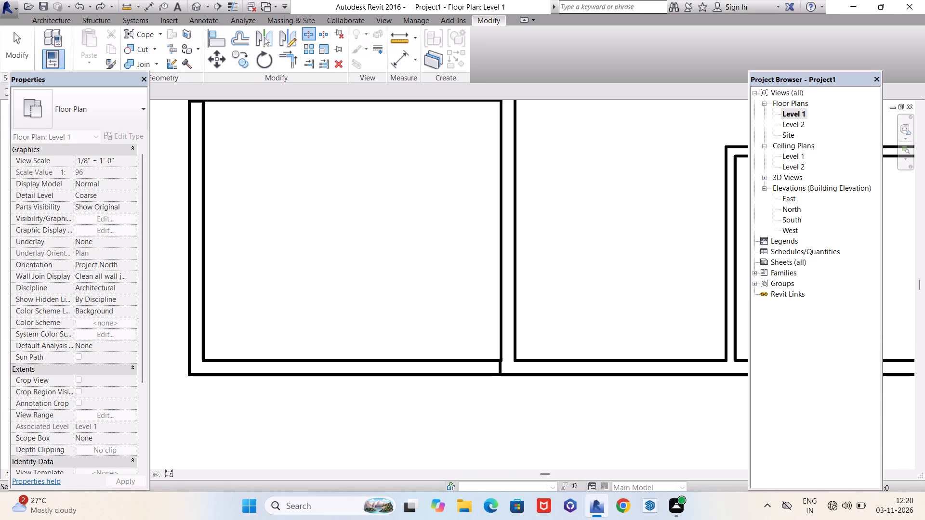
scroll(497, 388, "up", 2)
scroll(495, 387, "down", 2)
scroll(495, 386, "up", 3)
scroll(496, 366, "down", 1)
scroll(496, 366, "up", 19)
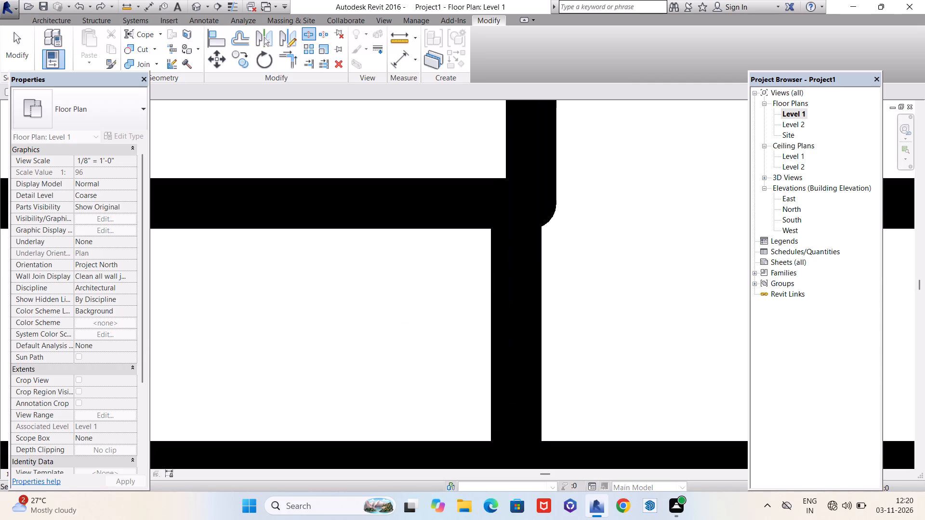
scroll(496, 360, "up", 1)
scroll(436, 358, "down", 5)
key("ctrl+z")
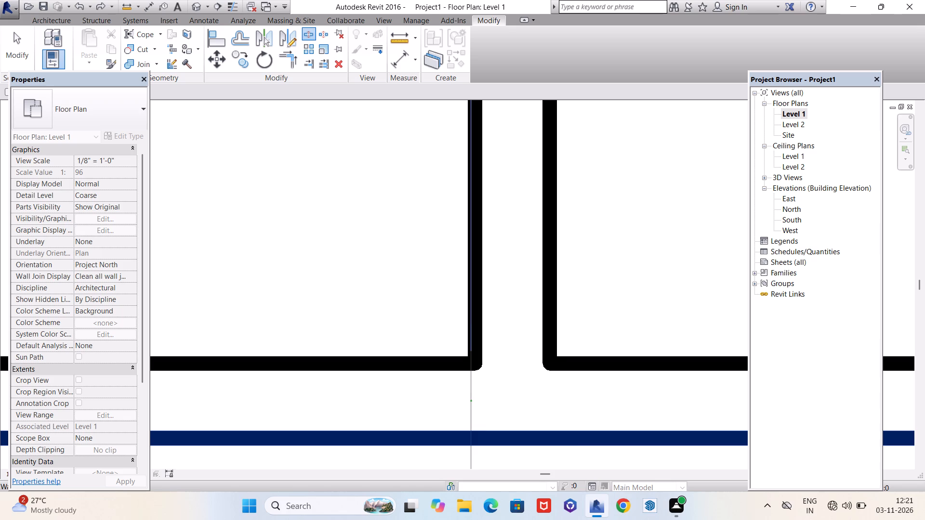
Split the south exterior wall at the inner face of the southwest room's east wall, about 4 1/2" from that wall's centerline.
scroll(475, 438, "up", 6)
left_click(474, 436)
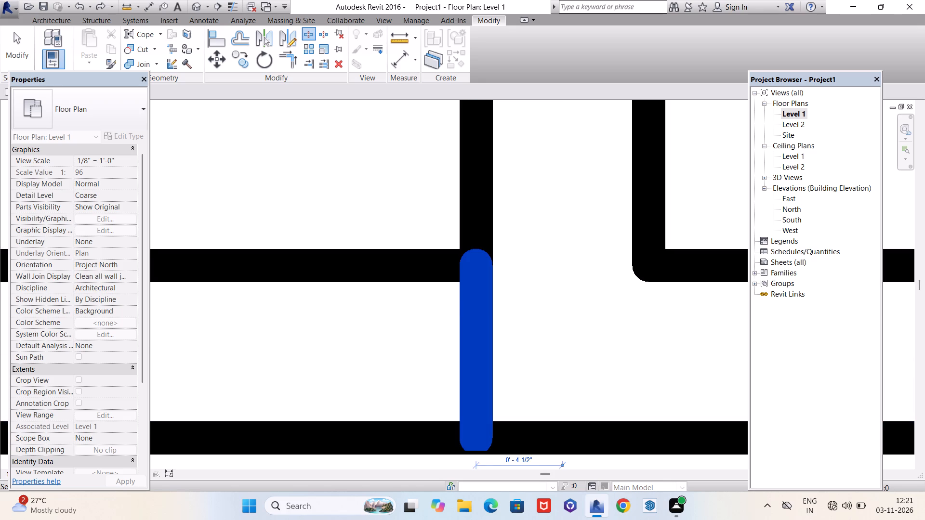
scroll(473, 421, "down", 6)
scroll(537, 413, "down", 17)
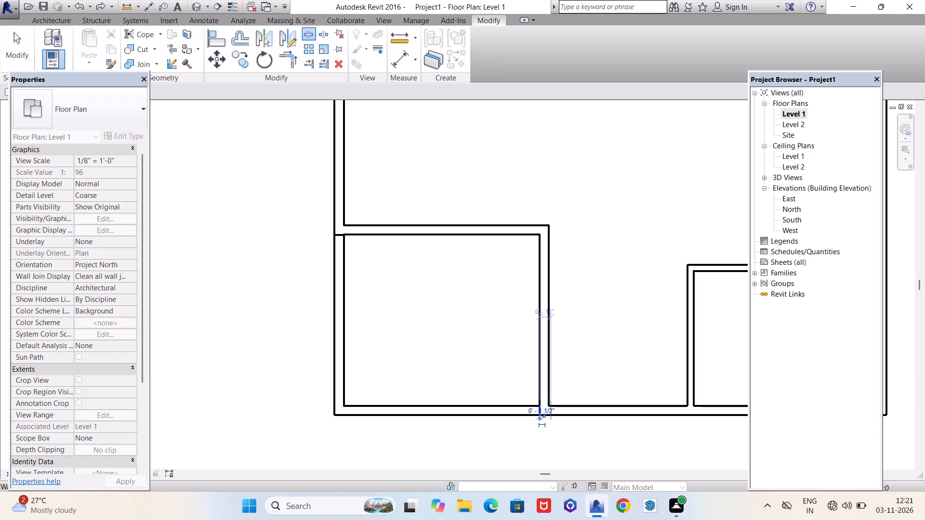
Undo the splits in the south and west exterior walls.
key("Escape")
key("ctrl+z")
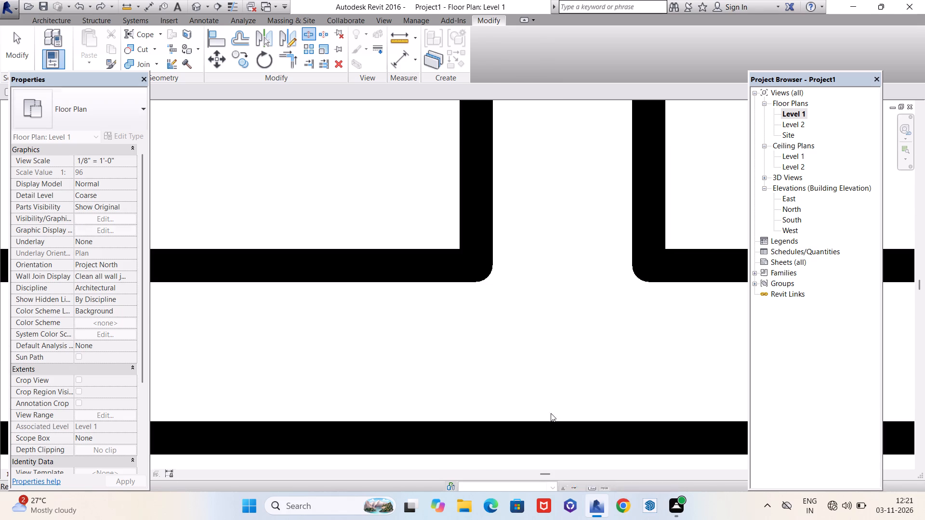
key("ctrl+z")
Split the west exterior wall at the inner face of the southwest room's north wall, about 4 3/4" from that wall's centerline.
scroll(416, 328, "down", 5)
scroll(378, 317, "up", 10)
scroll(385, 310, "up", 11)
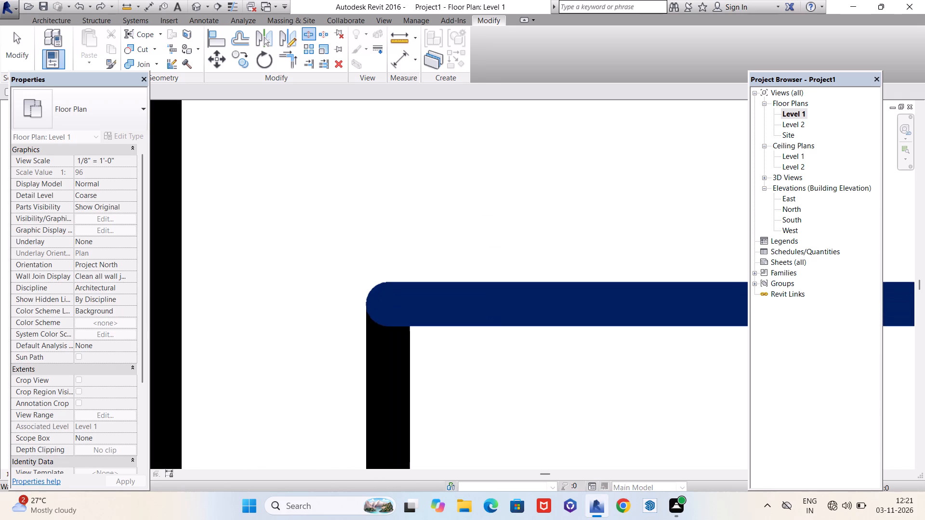
scroll(354, 303, "down", 5)
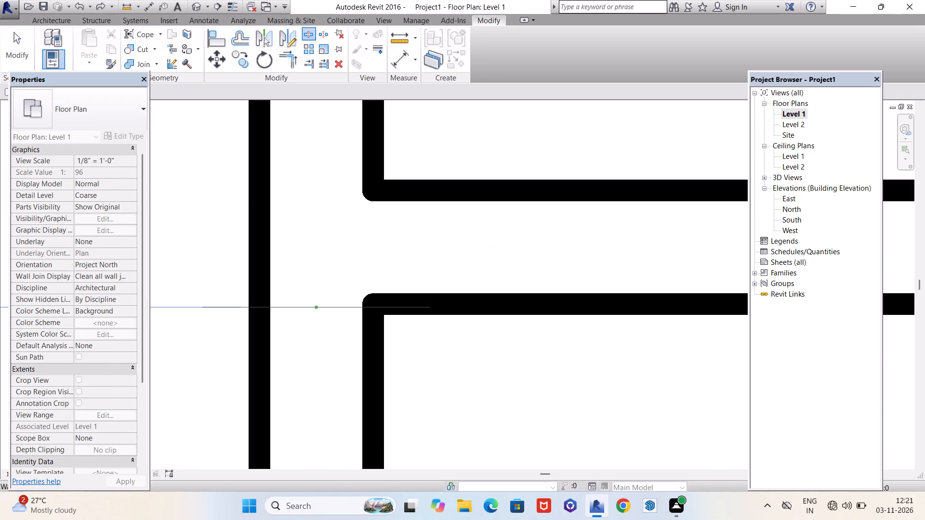
left_click(264, 308)
scroll(321, 244, "down", 18)
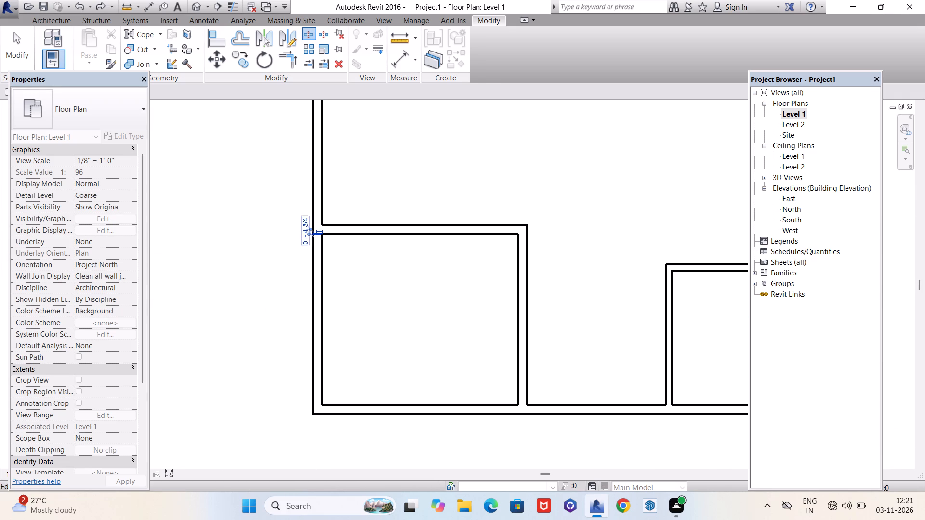
Split the south exterior wall in line with the inner face of the southwest room's east wall.
scroll(523, 418, "up", 19)
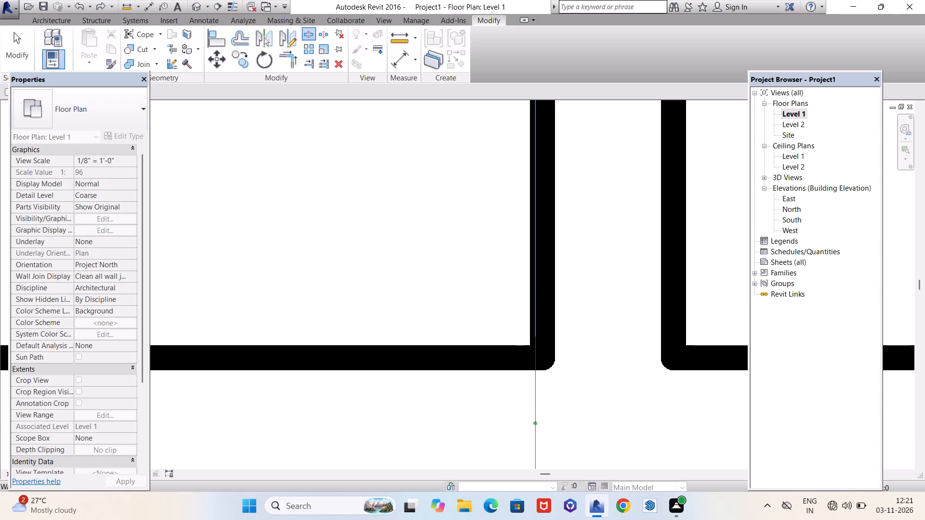
scroll(524, 351, "down", 6)
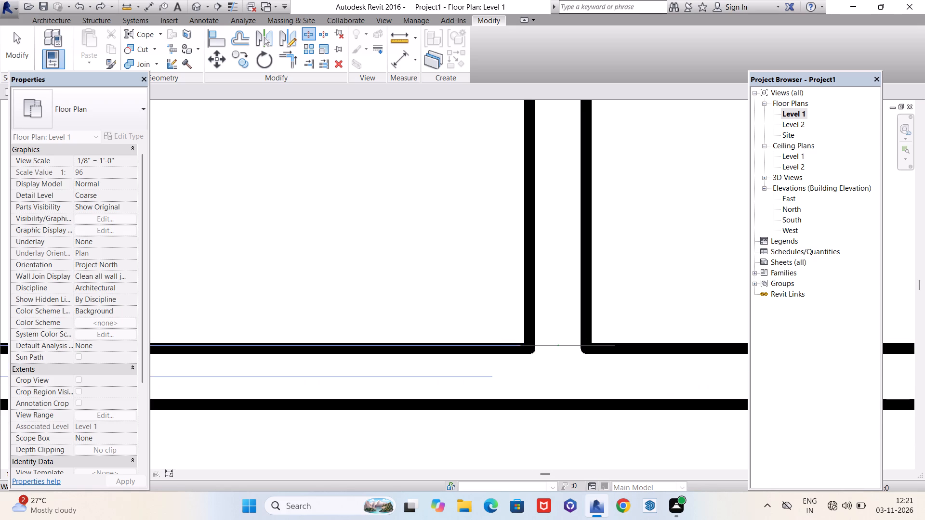
scroll(527, 406, "up", 6)
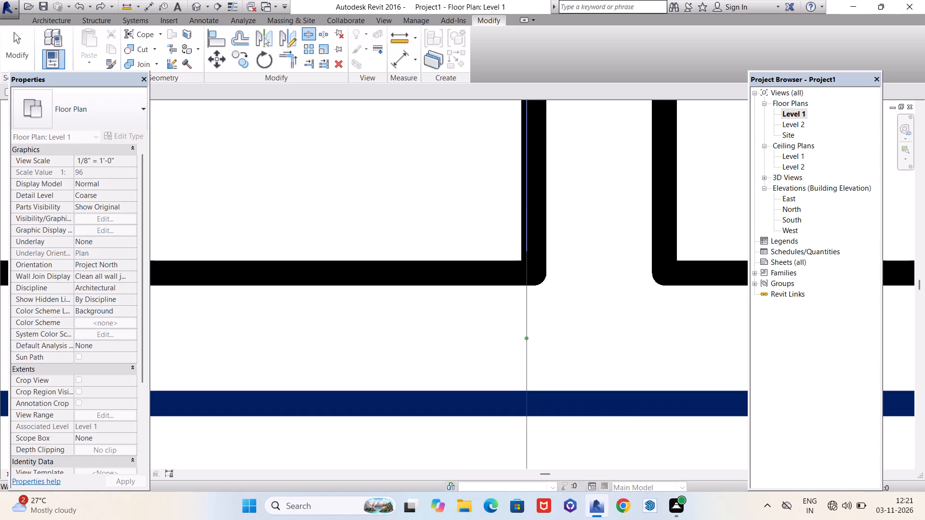
scroll(528, 406, "up", 6)
scroll(528, 406, "down", 2)
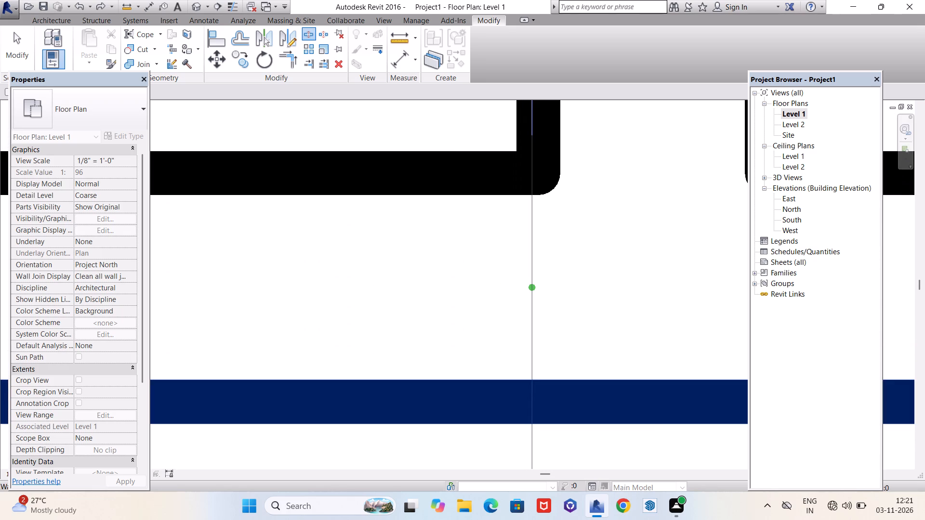
left_click(534, 406)
key("Escape")
scroll(534, 407, "down", 13)
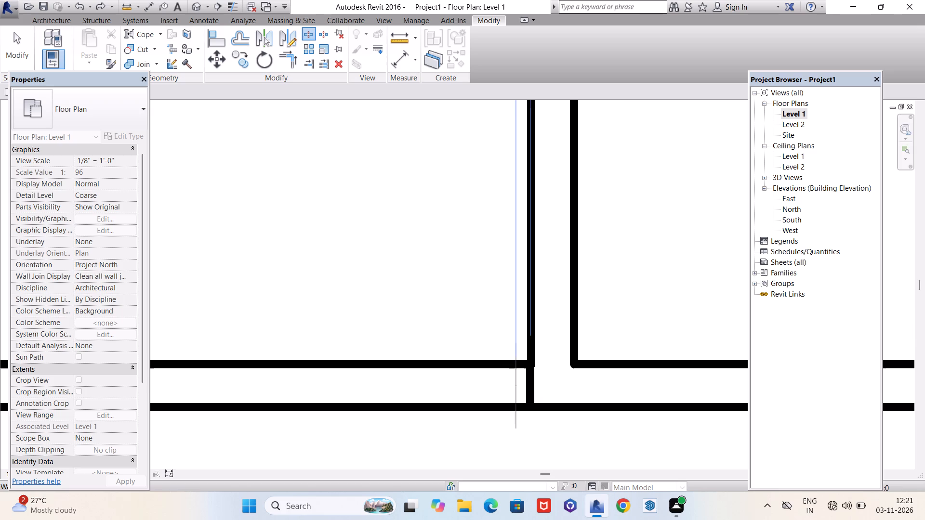
scroll(514, 406, "down", 13)
key("Escape")
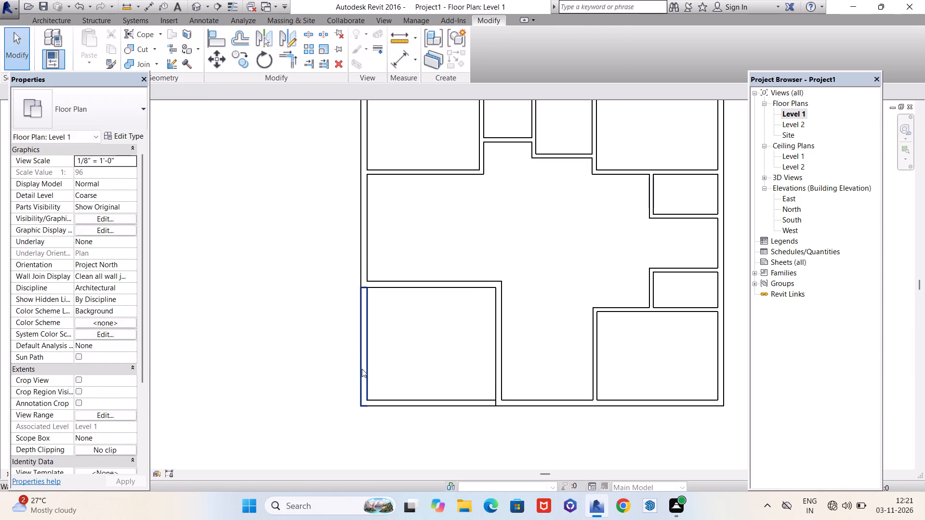
Delete the west and south exterior wall segments that enclose the southwest room.
left_click(362, 369)
key("Delete")
left_click(399, 402)
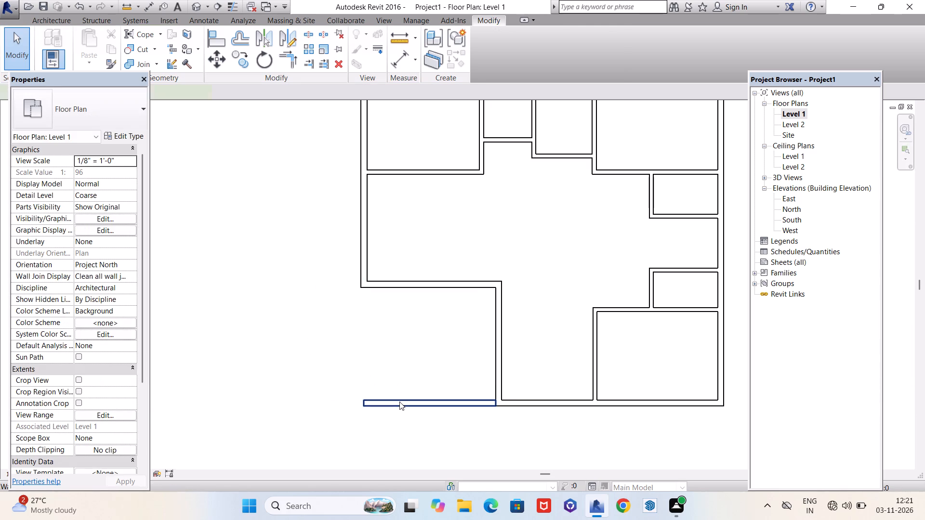
key("Delete")
Examine the overall floor plan outline, the partitions around the open central area and the northwest room.
scroll(357, 399, "down", 5)
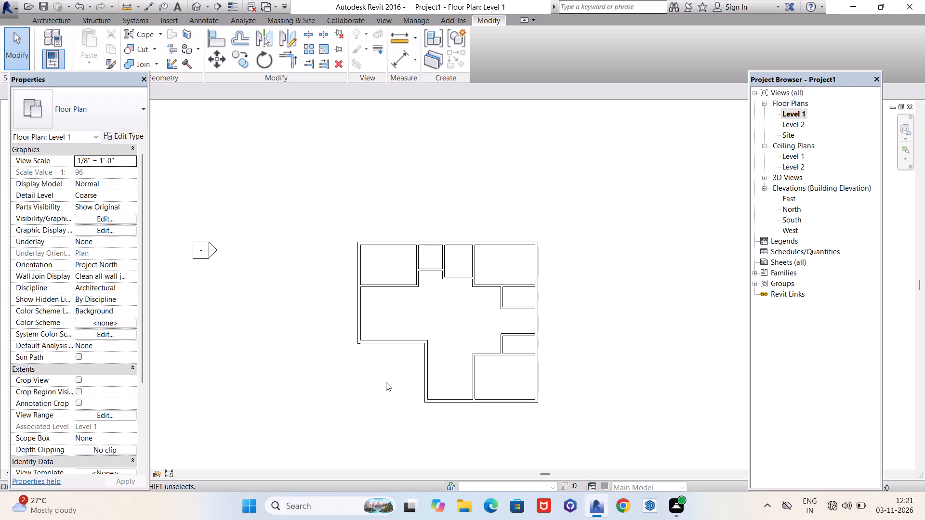
scroll(410, 372, "up", 5)
scroll(352, 362, "down", 4)
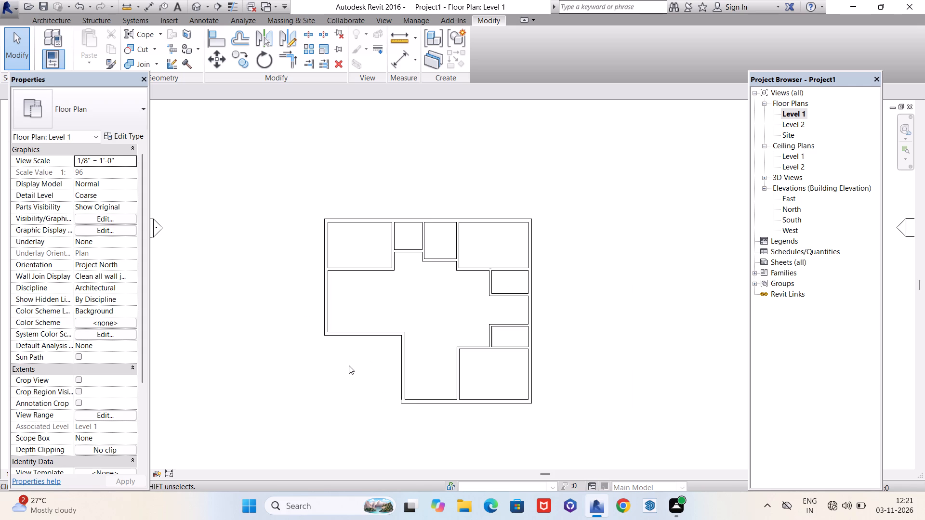
scroll(430, 362, "up", 2)
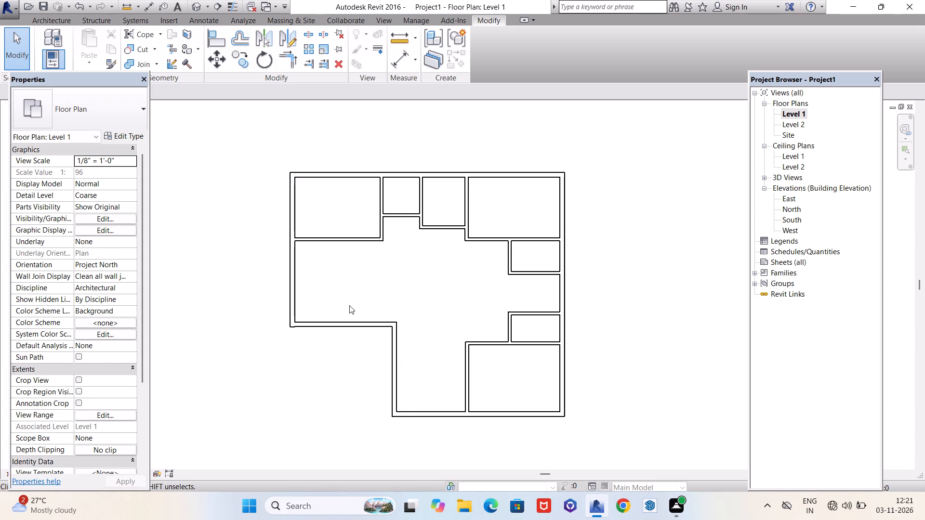
scroll(349, 305, "up", 2)
scroll(296, 233, "down", 3)
scroll(292, 251, "up", 2)
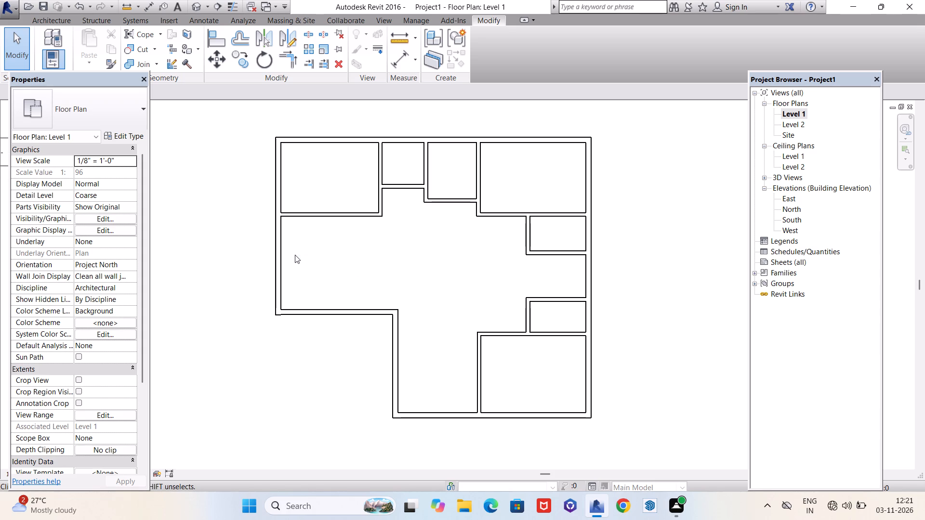
scroll(357, 252, "up", 3)
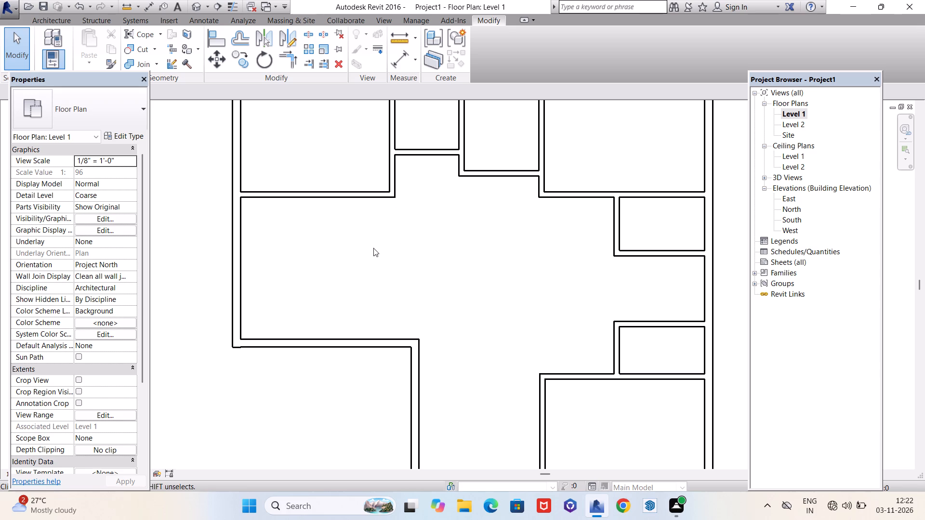
scroll(373, 248, "down", 6)
scroll(430, 334, "up", 4)
scroll(258, 338, "down", 2)
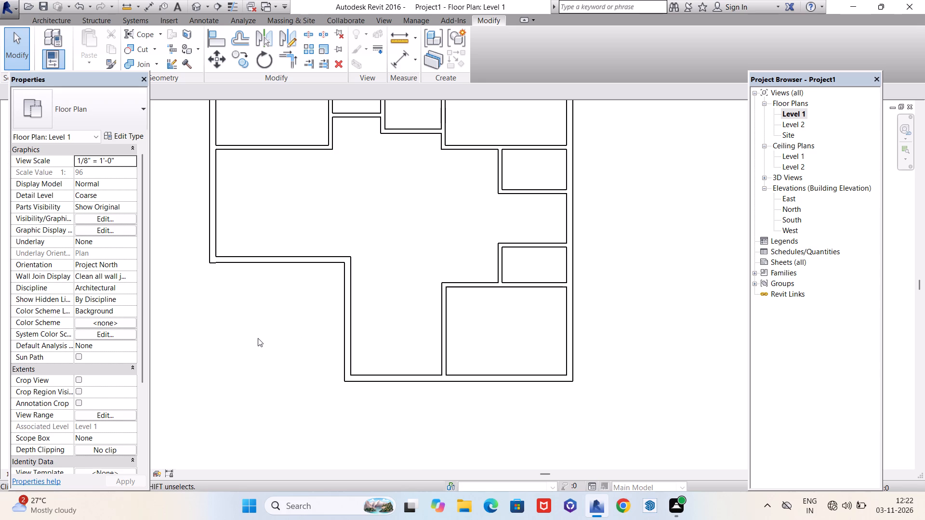
scroll(258, 338, "down", 2)
scroll(339, 355, "up", 2)
scroll(339, 355, "down", 1)
scroll(339, 355, "up", 3)
scroll(269, 368, "down", 3)
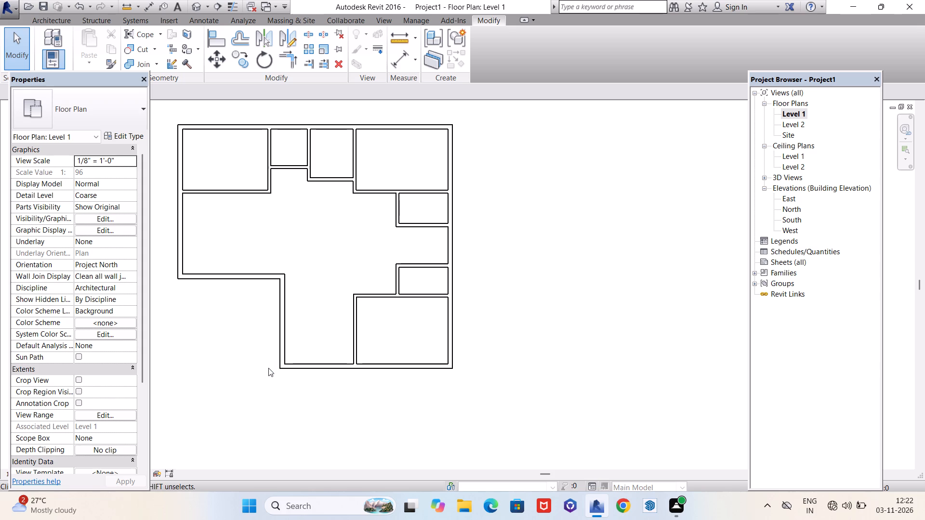
scroll(187, 409, "down", 2)
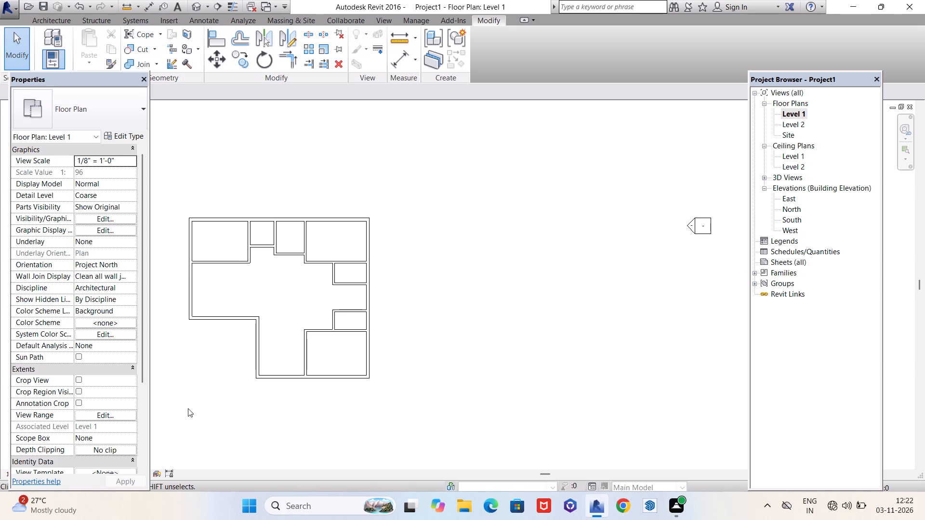
scroll(188, 408, "down", 2)
scroll(243, 321, "up", 4)
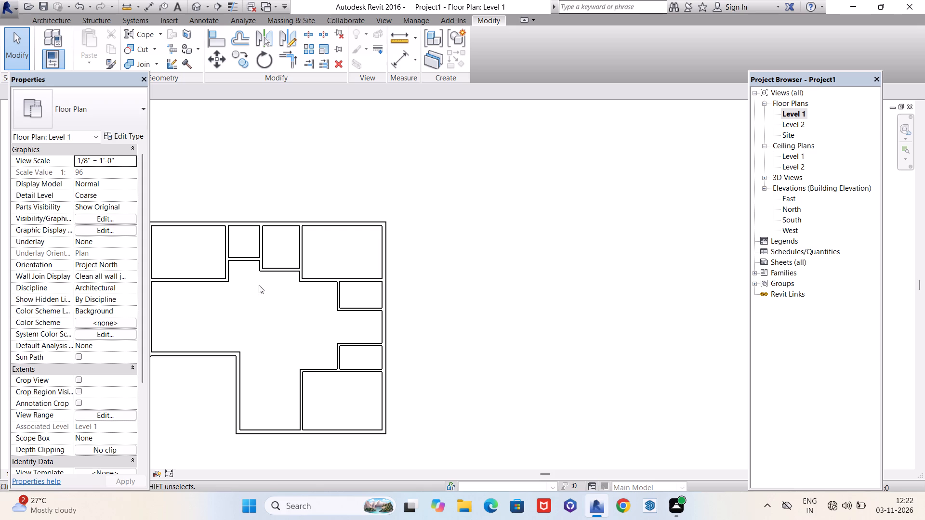
scroll(300, 339, "down", 2)
scroll(255, 316, "up", 2)
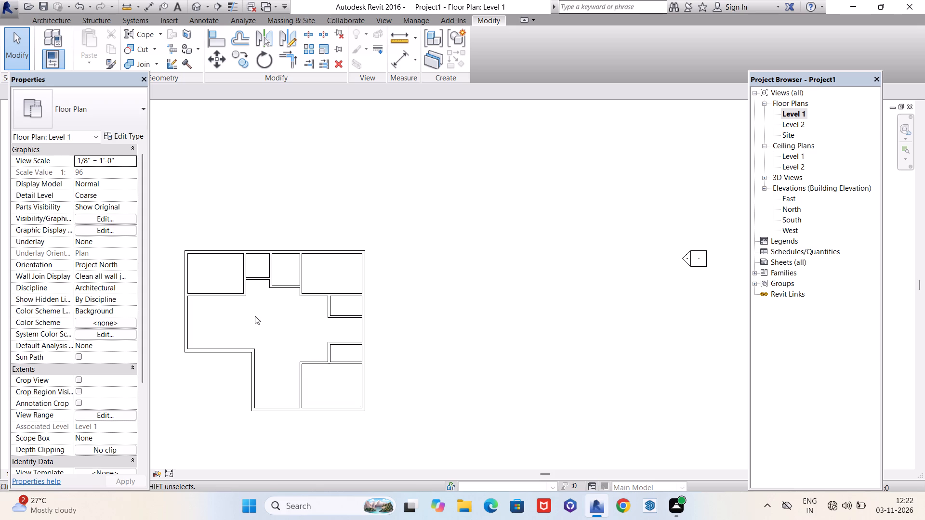
scroll(255, 316, "up", 2)
scroll(346, 327, "down", 4)
scroll(257, 333, "up", 3)
scroll(257, 333, "down", 1)
scroll(257, 333, "up", 1)
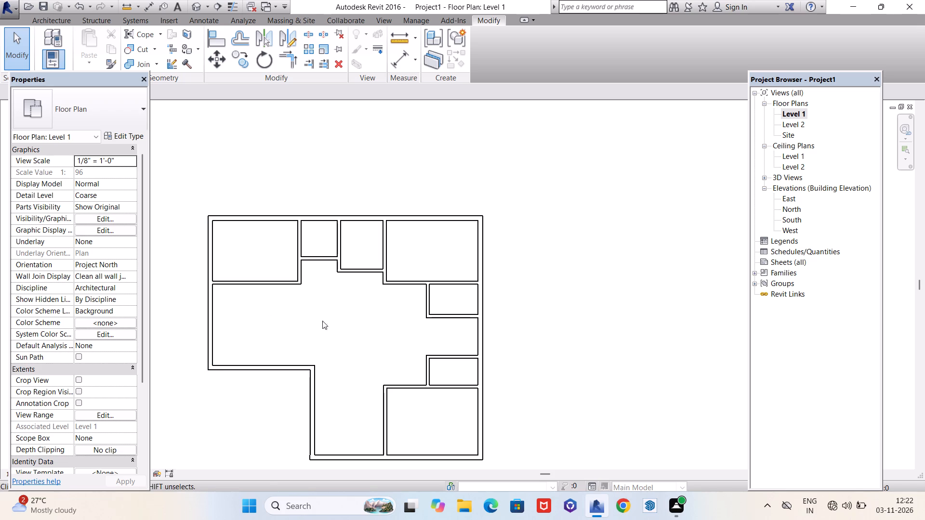
scroll(435, 325, "down", 2)
middle_click_drag(377, 330, 482, 289)
scroll(501, 282, "up", 4)
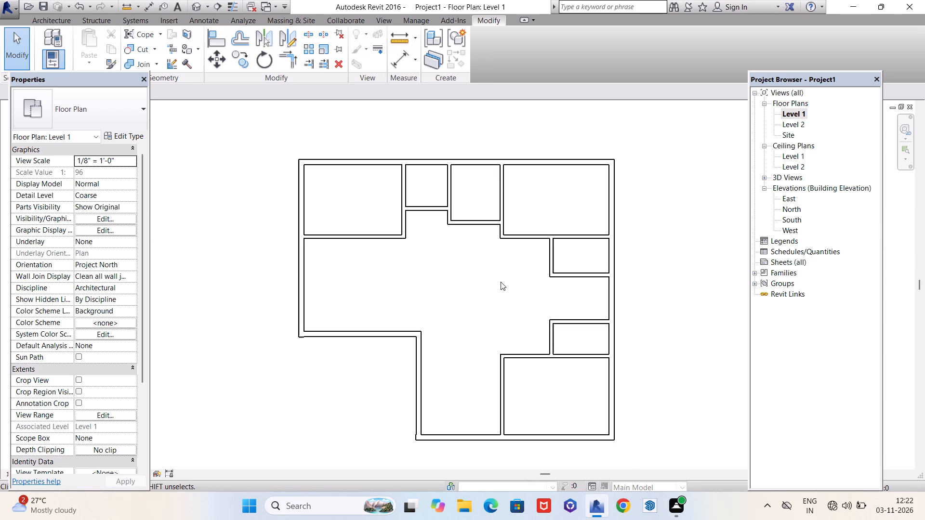
scroll(390, 258, "down", 2)
middle_click_drag(471, 281, 427, 271)
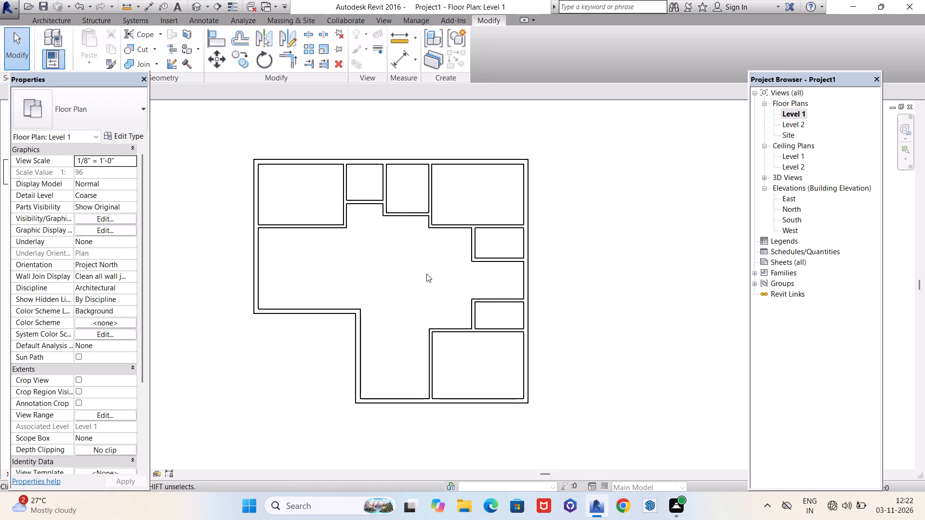
scroll(396, 280, "up", 1)
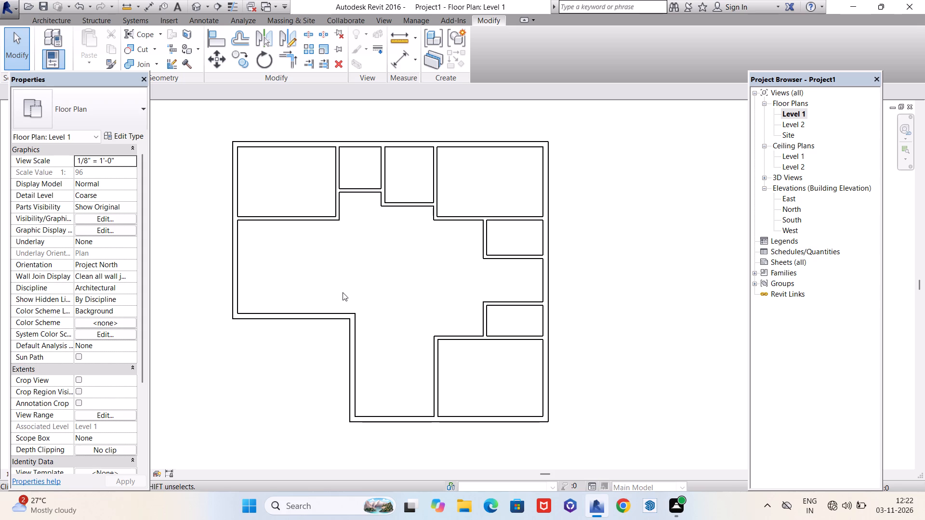
scroll(344, 293, "down", 2)
scroll(320, 214, "up", 8)
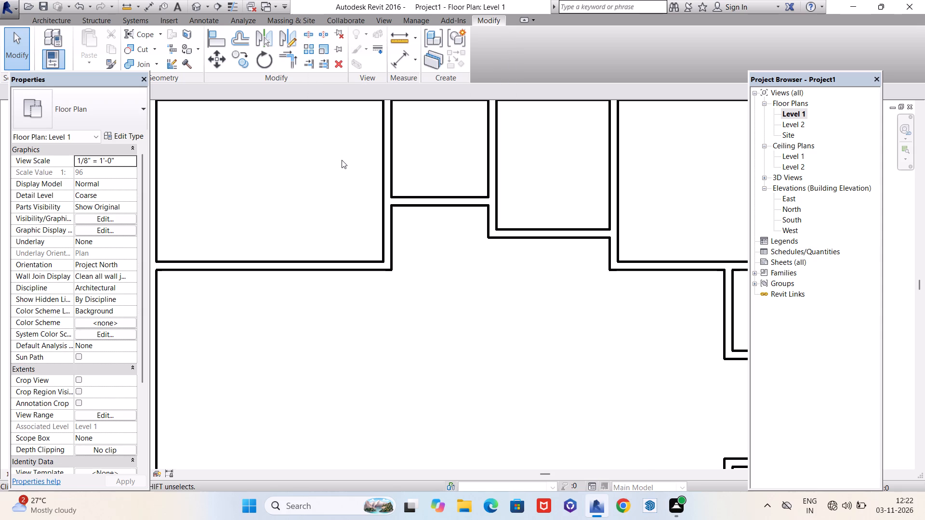
scroll(342, 162, "down", 4)
scroll(327, 203, "down", 2)
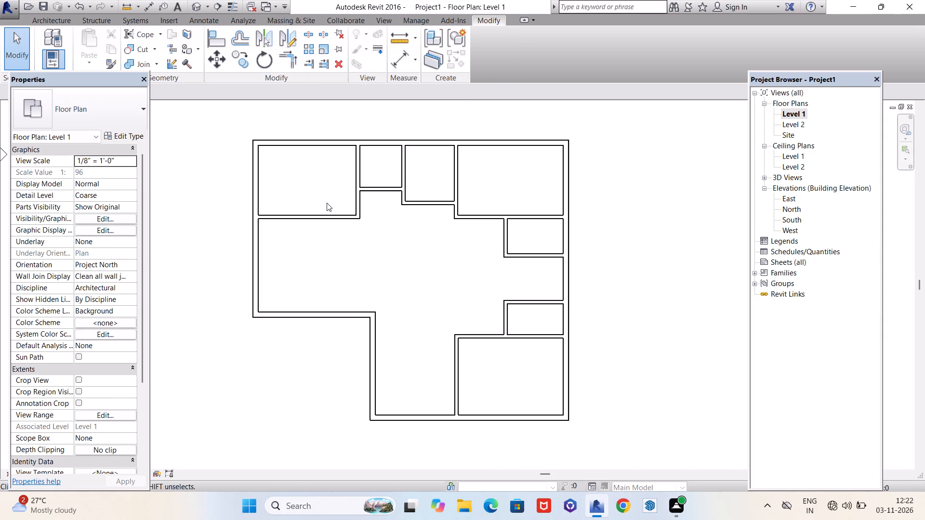
scroll(327, 203, "down", 2)
scroll(300, 259, "up", 4)
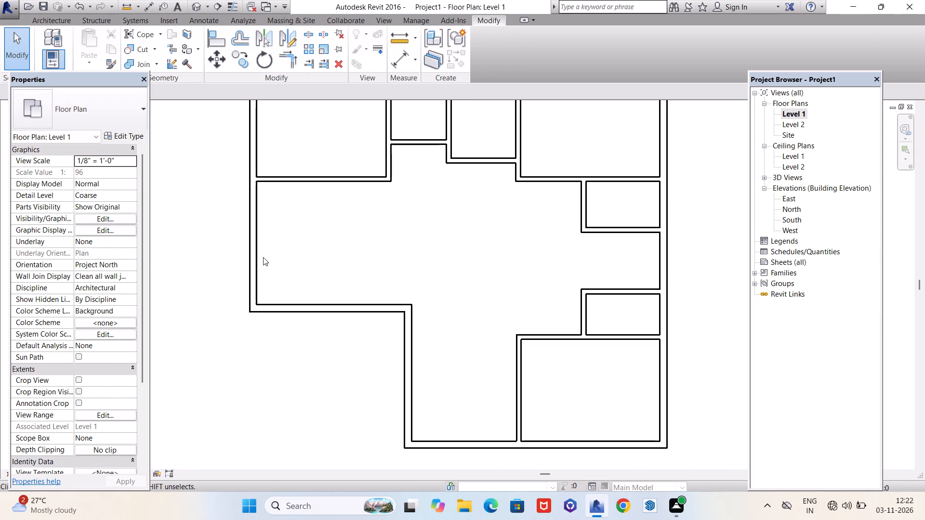
scroll(271, 265, "down", 3)
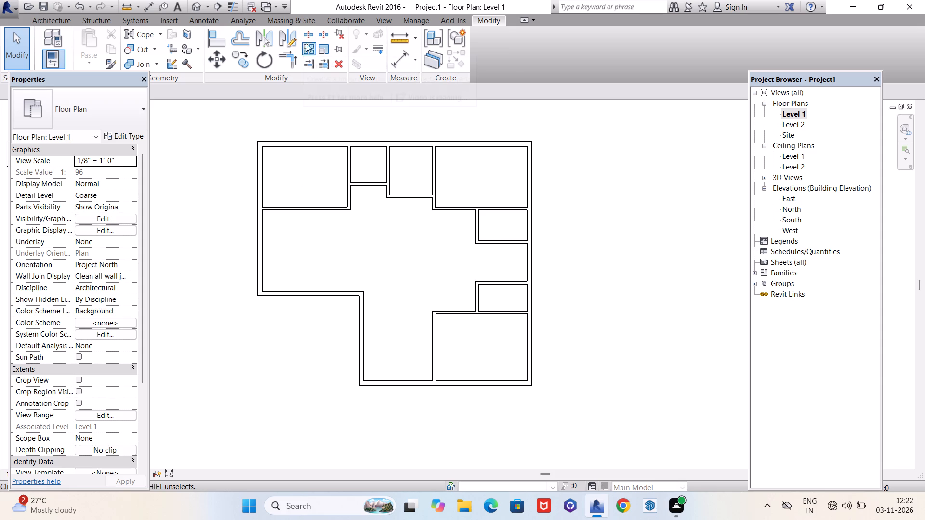
Split the northwest room's south wall 5'-0" west of its east wall's centerline.
left_click(309, 36)
scroll(307, 202, "up", 4)
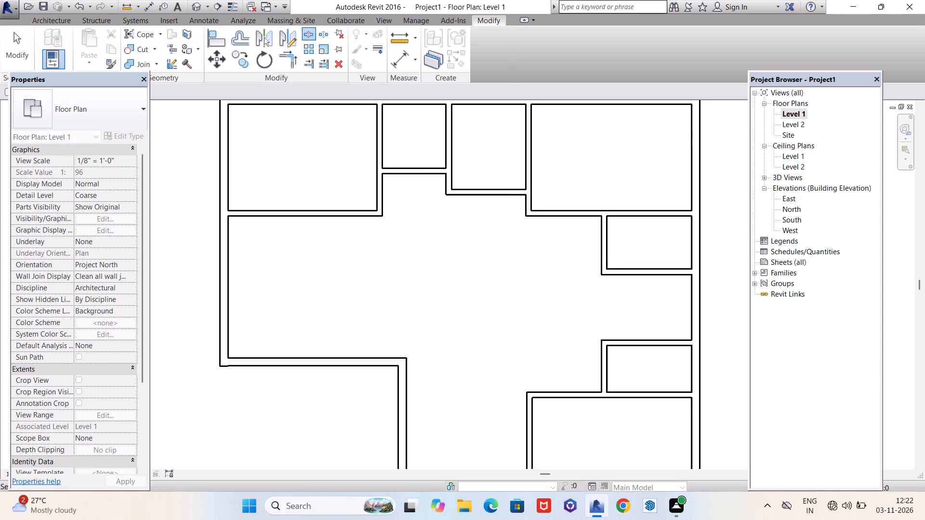
scroll(307, 202, "up", 1)
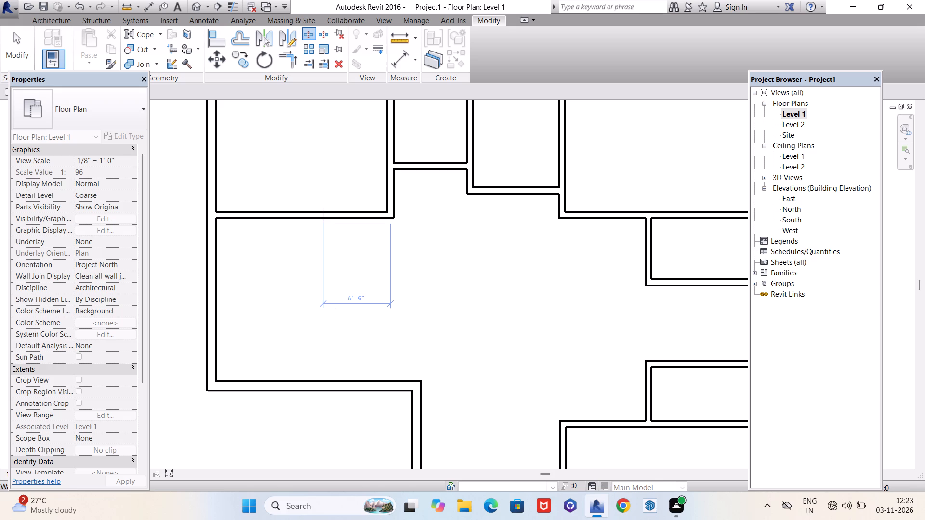
left_click(327, 215)
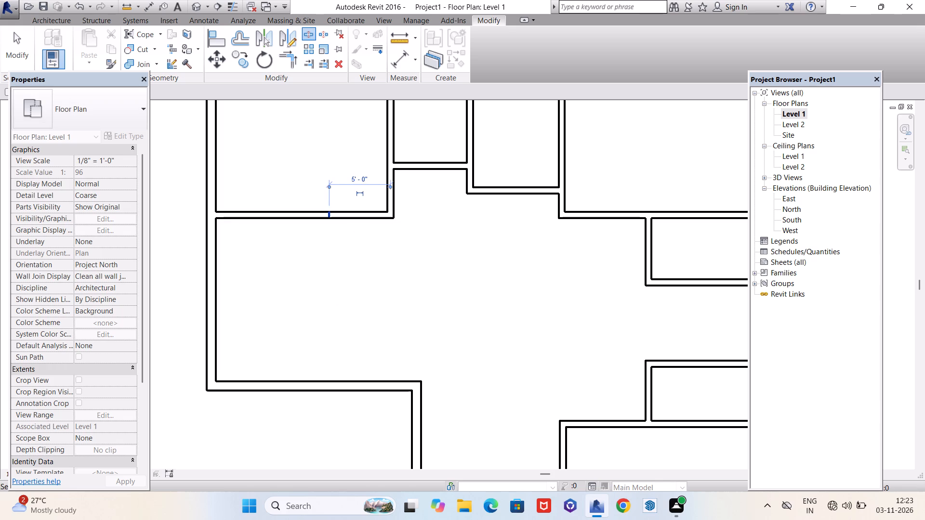
Split the northwest room's east wall in line with the south face of the adjacent small room's south wall.
scroll(402, 281, "down", 1)
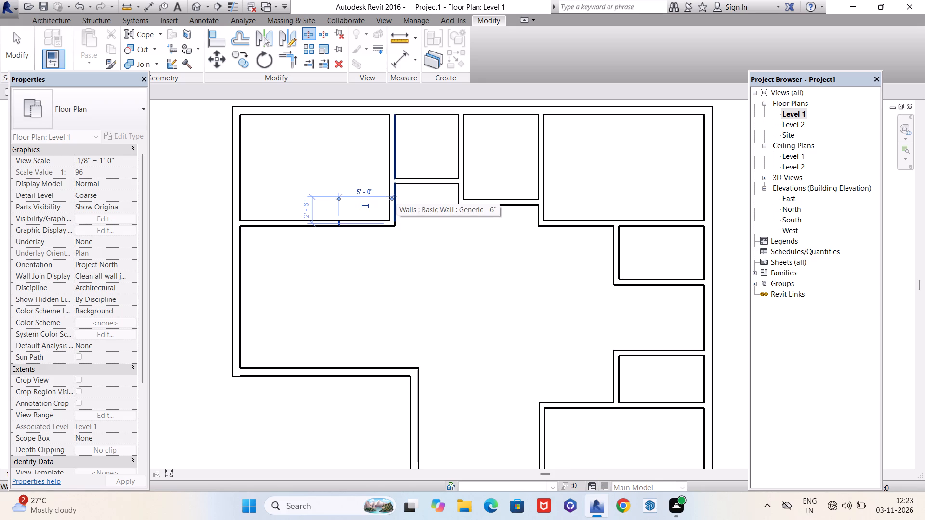
scroll(396, 194, "up", 2)
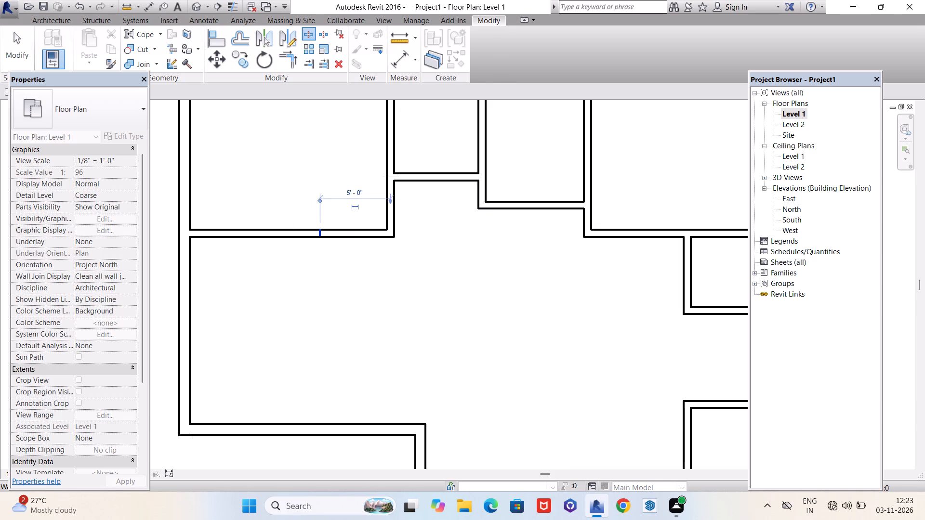
scroll(394, 181, "up", 13)
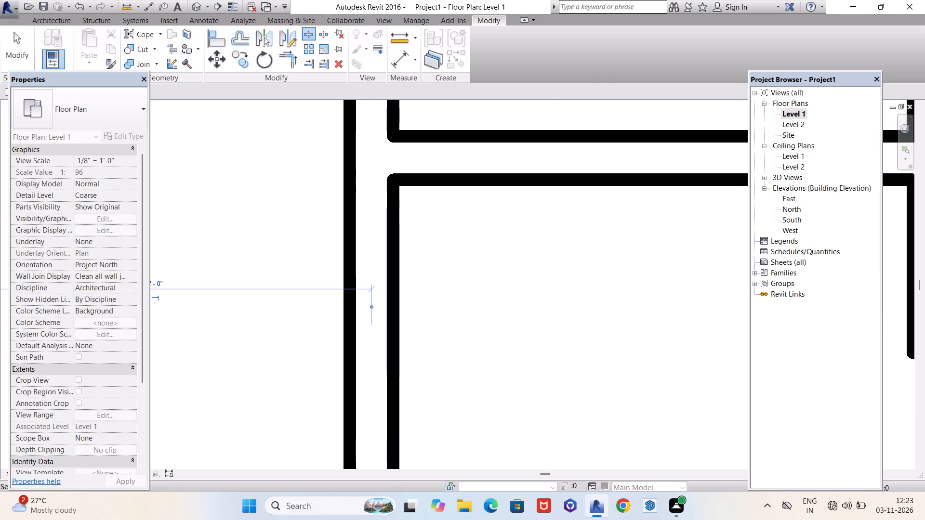
left_click(354, 181)
scroll(431, 201, "down", 3)
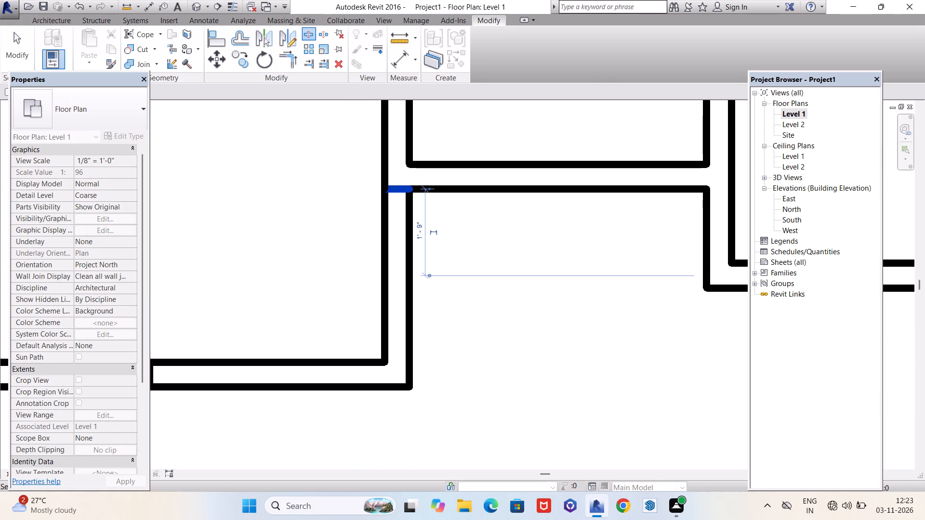
scroll(431, 201, "down", 6)
key("Escape")
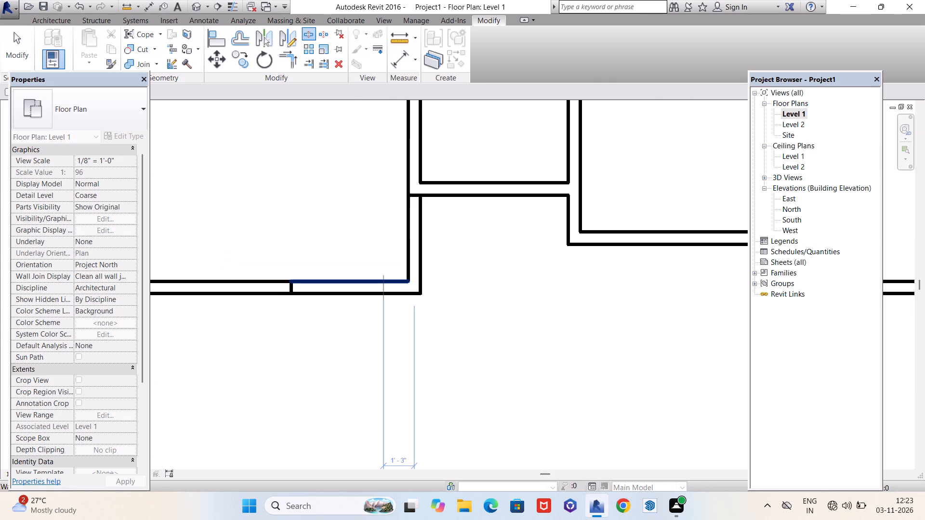
key("Escape")
Delete the 5'-0" east segment of the northwest room's south wall.
left_click(383, 282)
key("Delete")
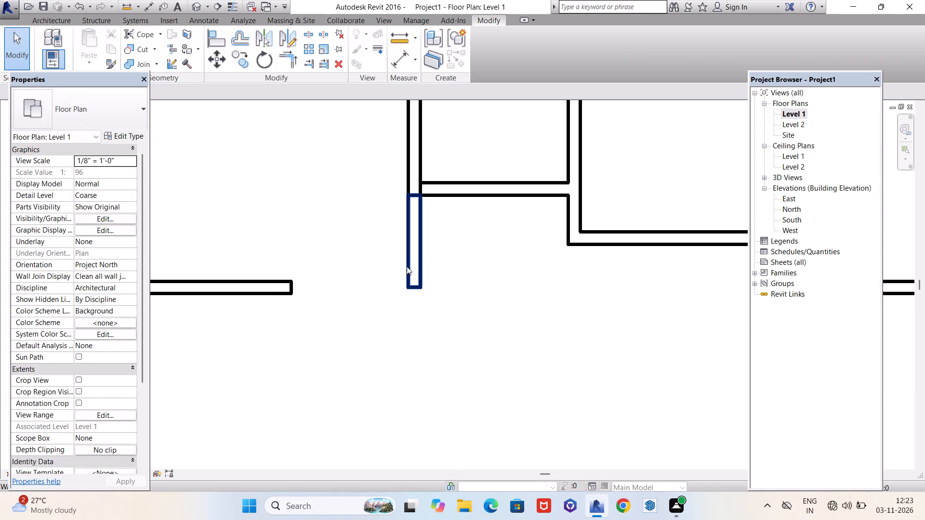
Delete the leftover segment of the northwest room's east wall south of the adjacent small room.
left_click(412, 264)
key("Delete")
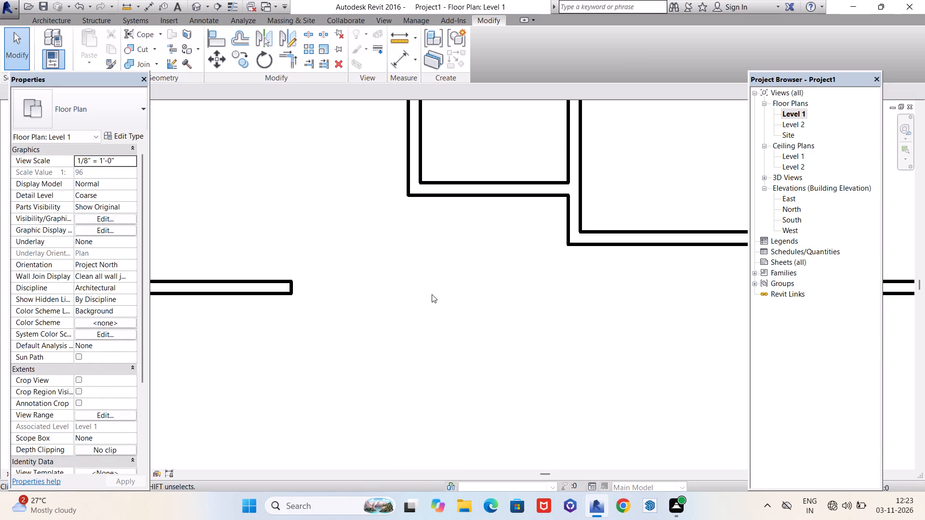
Examine the whole floor plan, including the opened northwest area, the remaining partitions and the exterior outline.
scroll(481, 289, "down", 6)
middle_click_drag(446, 318, 462, 273)
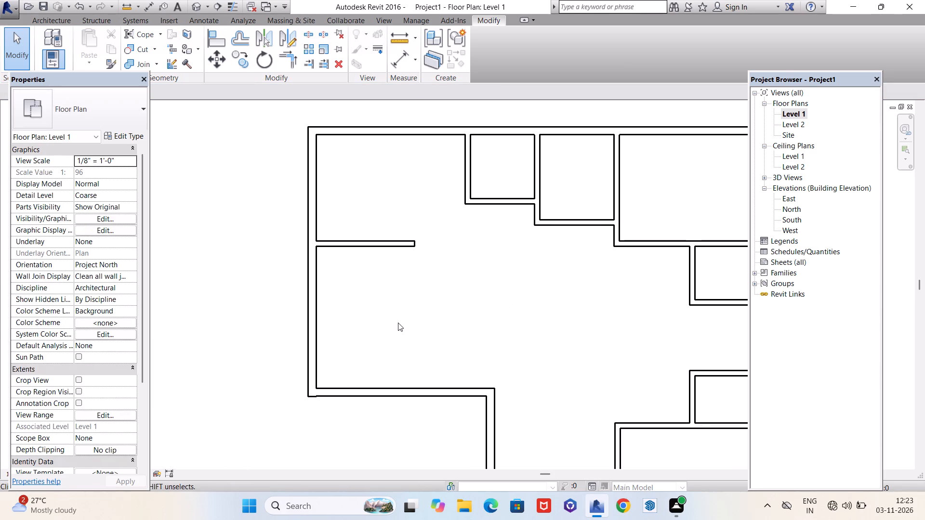
scroll(394, 324, "down", 1)
middle_click_drag(399, 308, 378, 282)
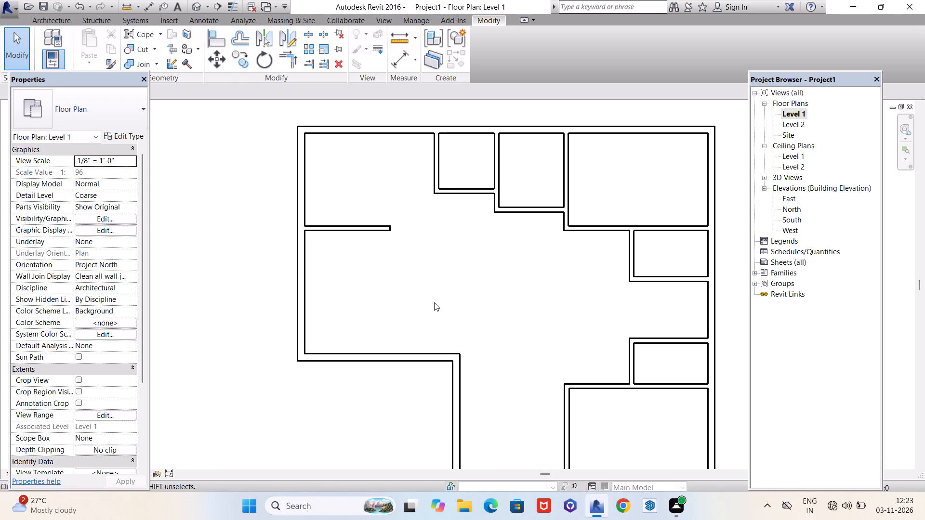
scroll(407, 262, "down", 2)
middle_click_drag(408, 278, 353, 268)
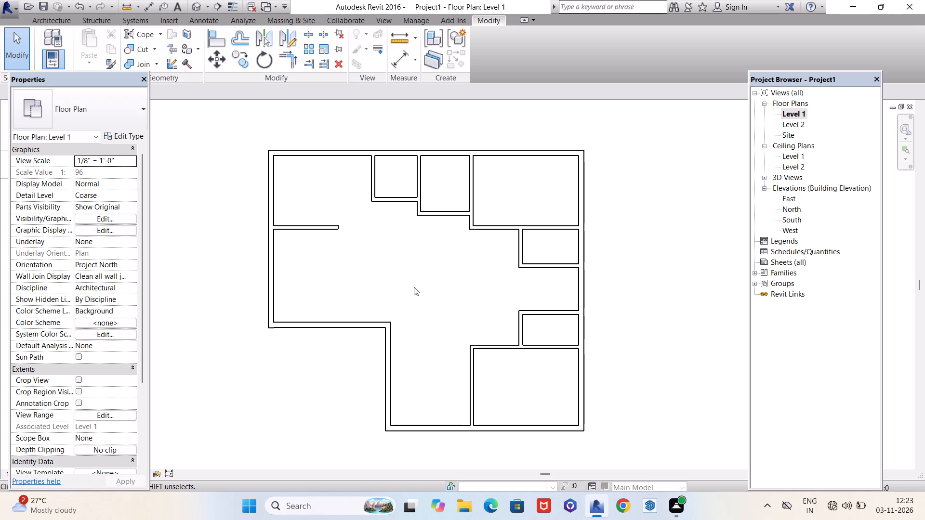
scroll(354, 248, "down", 3)
scroll(398, 283, "down", 1)
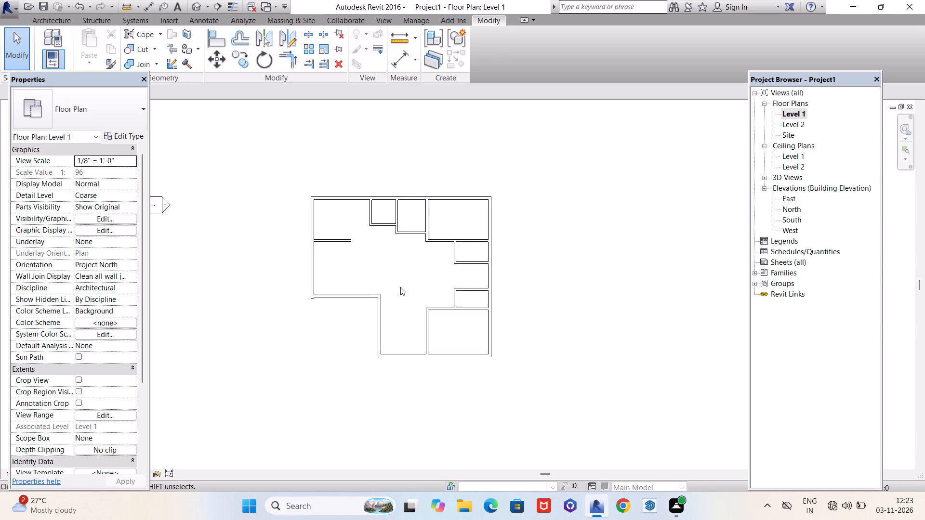
scroll(400, 287, "up", 4)
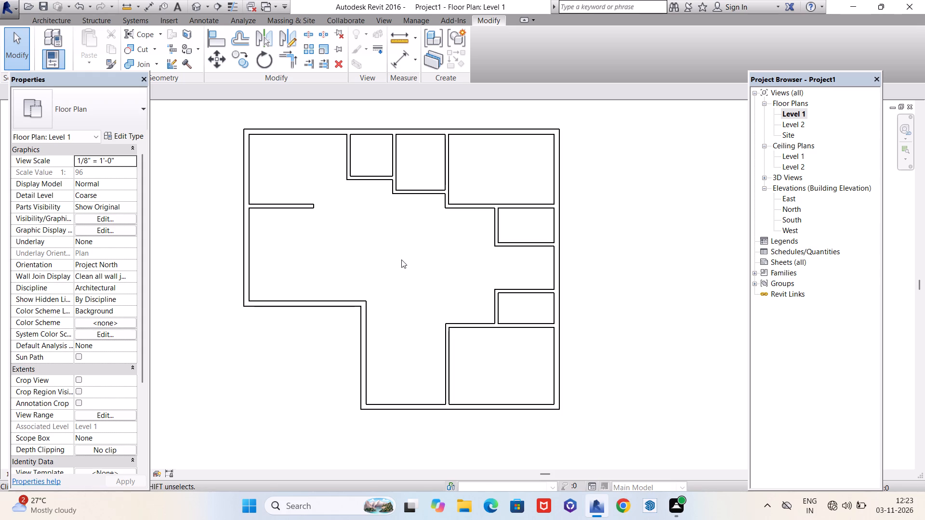
scroll(401, 260, "down", 5)
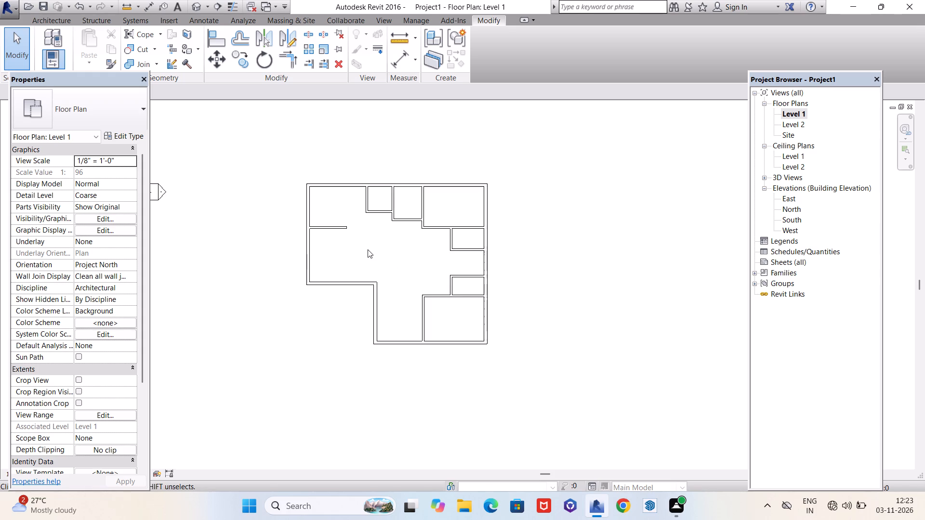
scroll(366, 252, "up", 2)
scroll(366, 252, "down", 2)
scroll(366, 252, "up", 6)
scroll(391, 272, "down", 3)
middle_click_drag(390, 277, 406, 244)
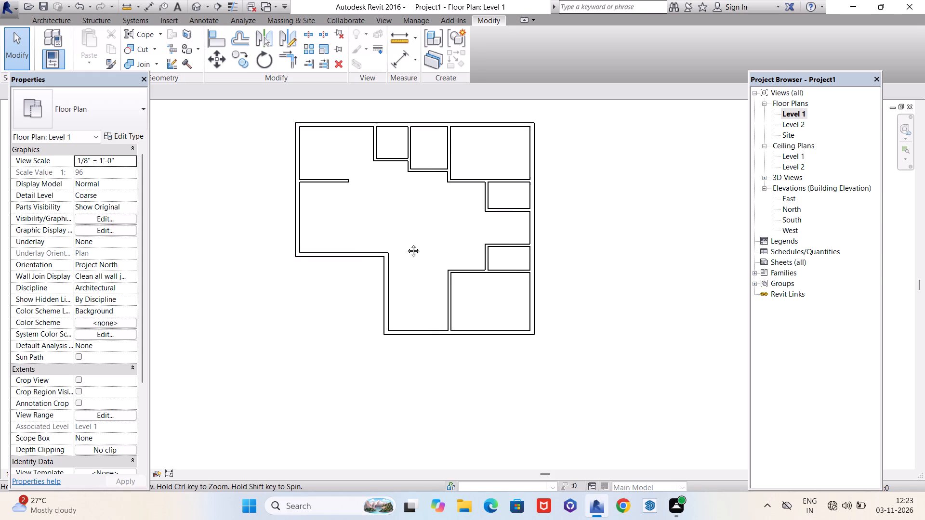
middle_click_drag(406, 244, 407, 243)
scroll(313, 320, "down", 2)
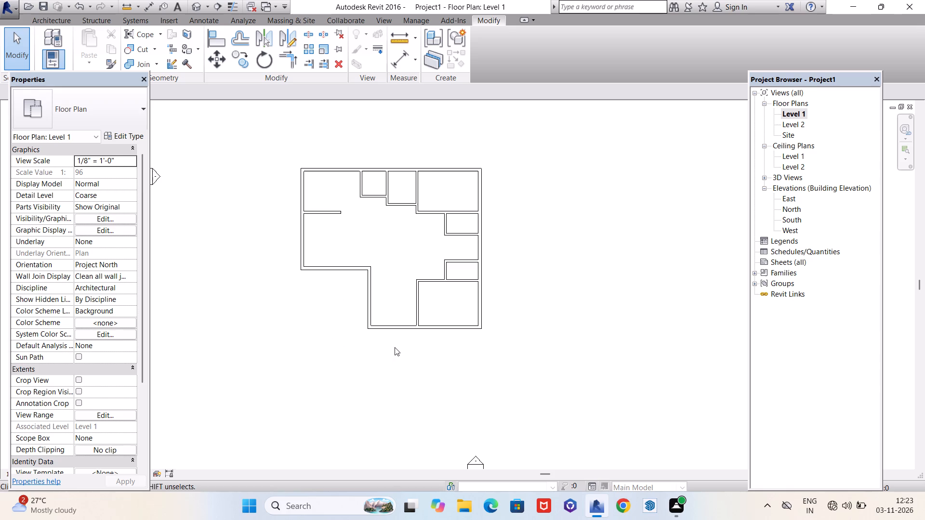
scroll(396, 327, "up", 4)
scroll(383, 345, "down", 4)
middle_click_drag(391, 234, 389, 271)
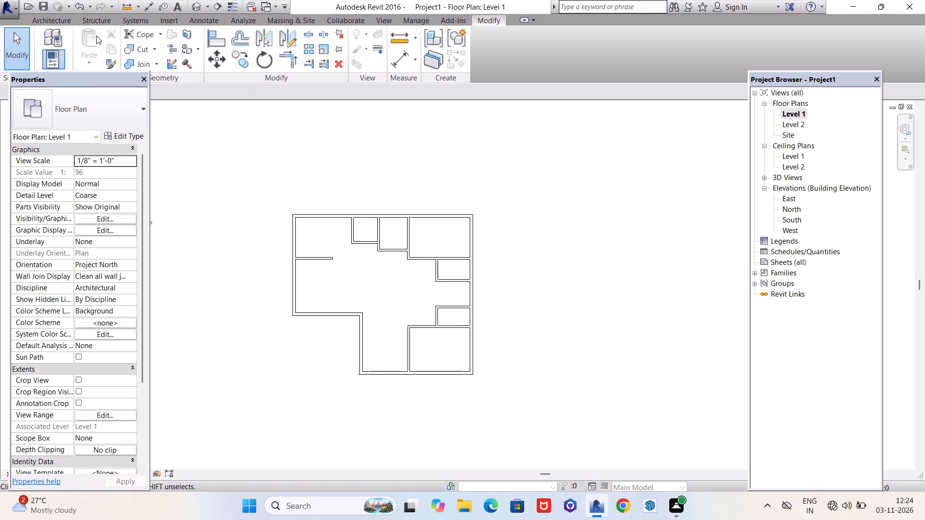
Start placing a window and load the Casement Dbl with Trim family from the US Imperial Windows library.
left_click(56, 21)
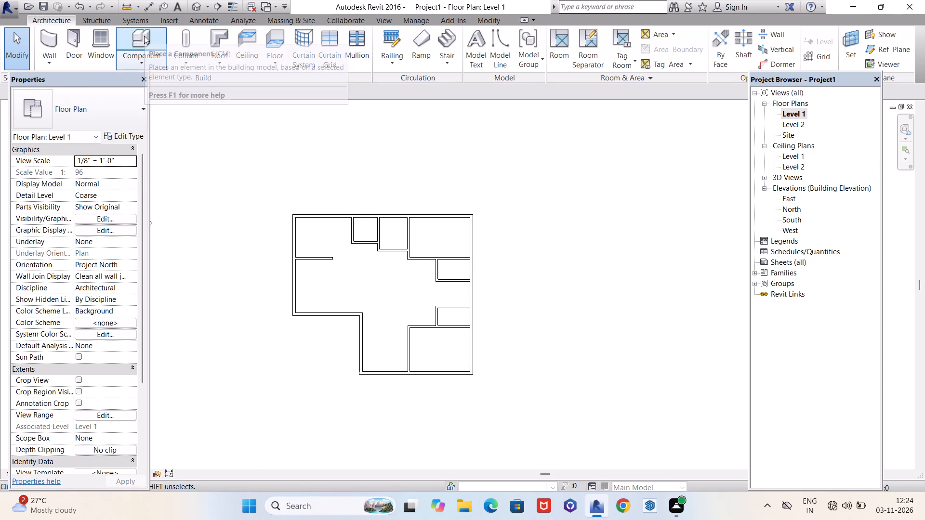
left_click(144, 36)
left_click(54, 18)
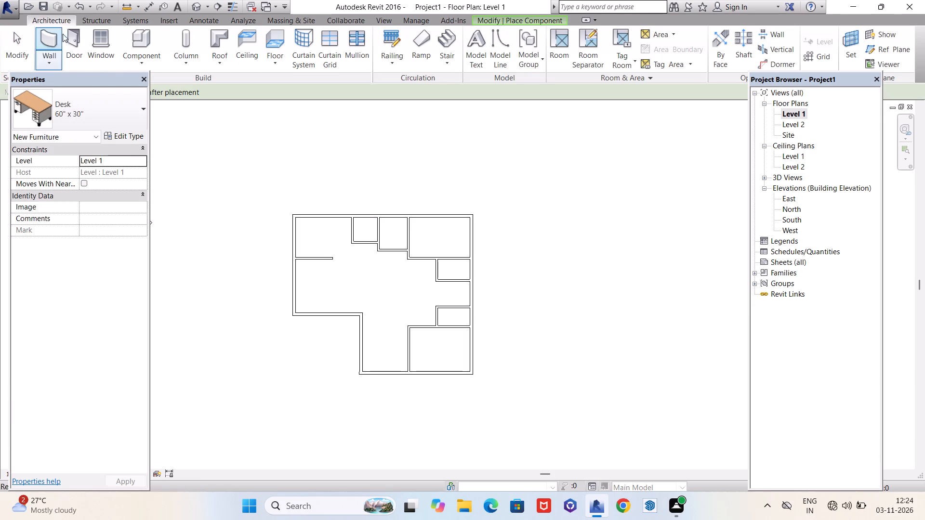
left_click(98, 36)
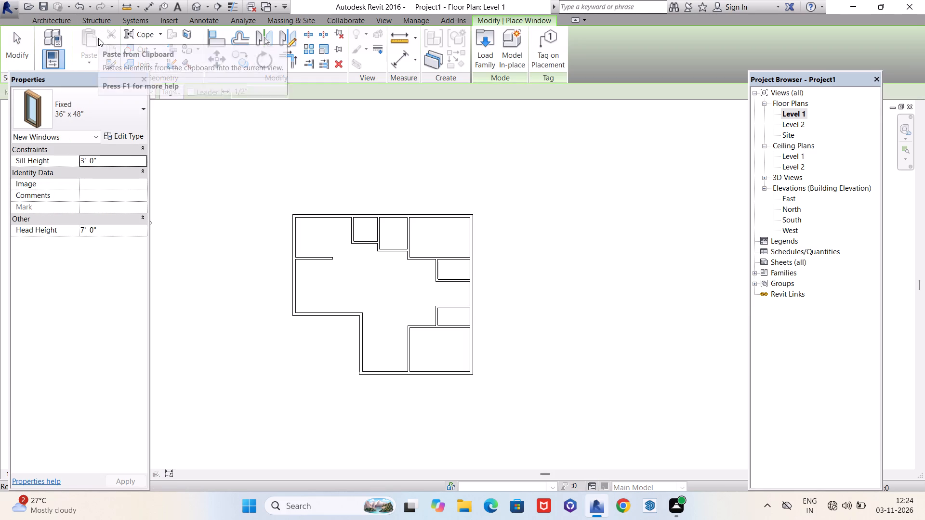
left_click(492, 46)
scroll(485, 252, "down", 4)
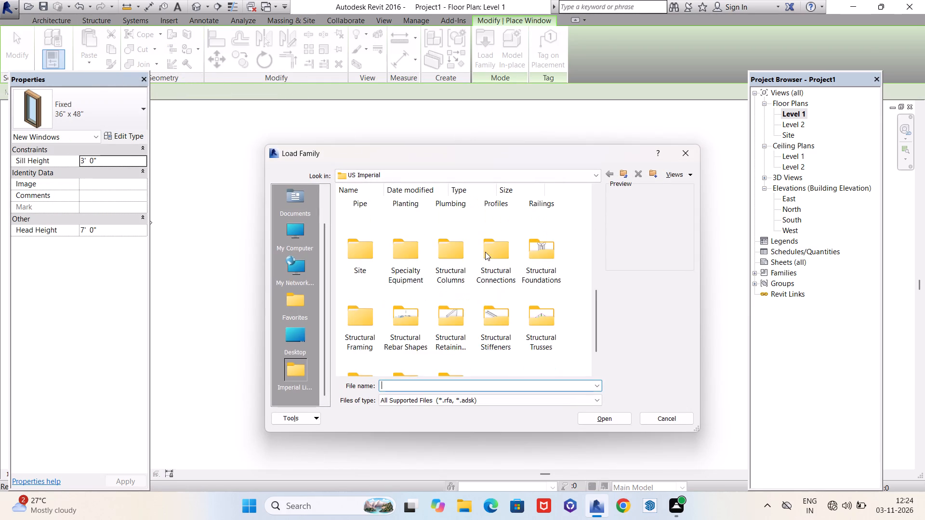
scroll(485, 252, "down", 1)
double_click(452, 342)
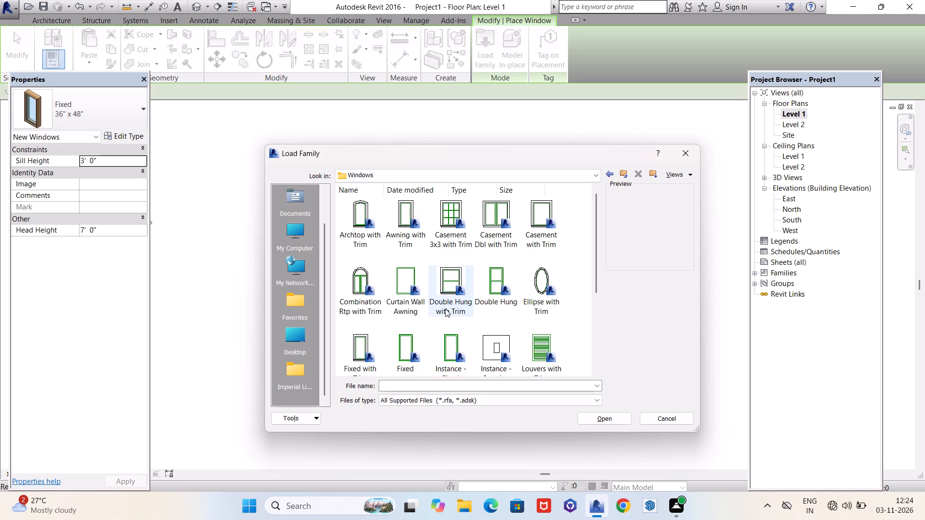
left_click(497, 215)
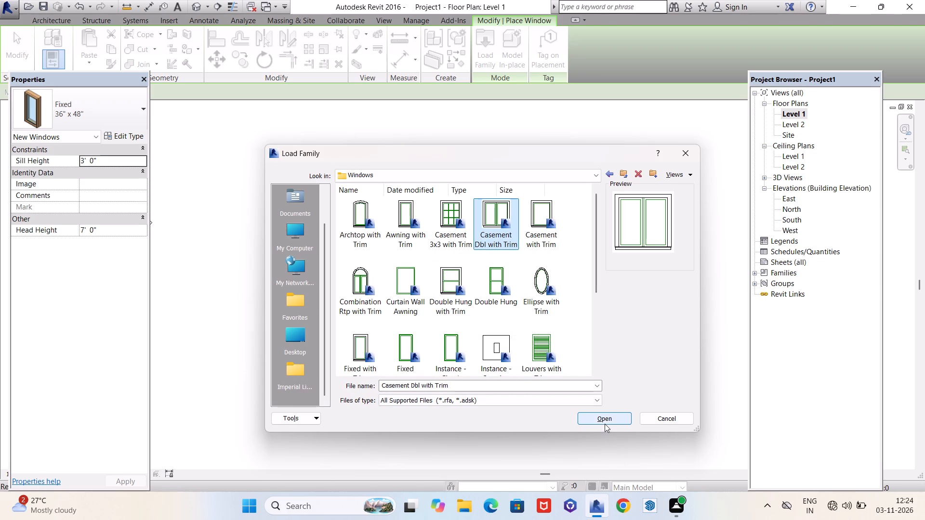
left_click(605, 423)
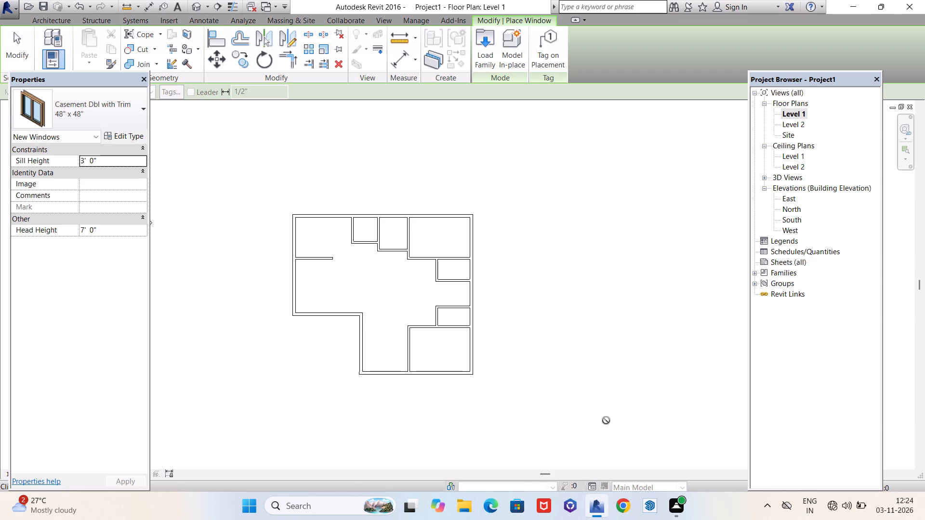
Place 48" x 48" casement windows in the north wall, centered in the northwest room and in the room adjoining the northeast room.
scroll(323, 217, "up", 3)
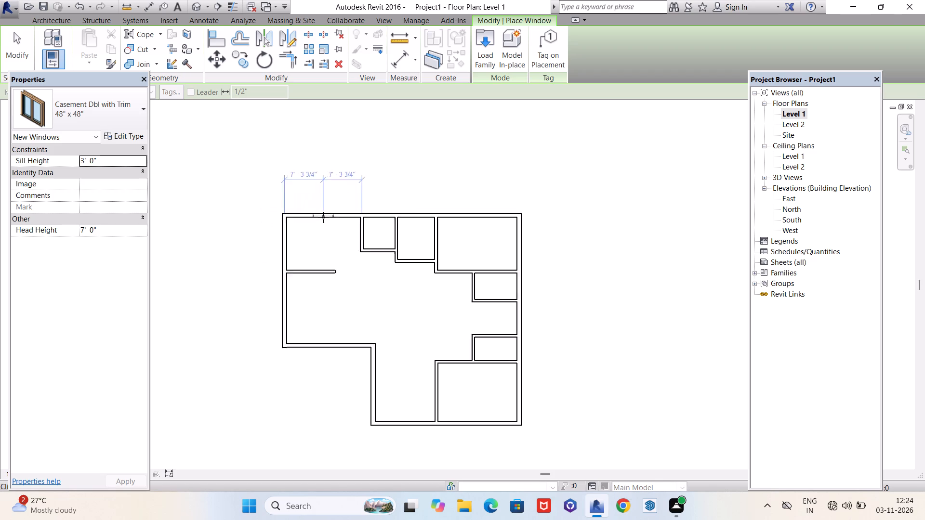
scroll(323, 217, "up", 2)
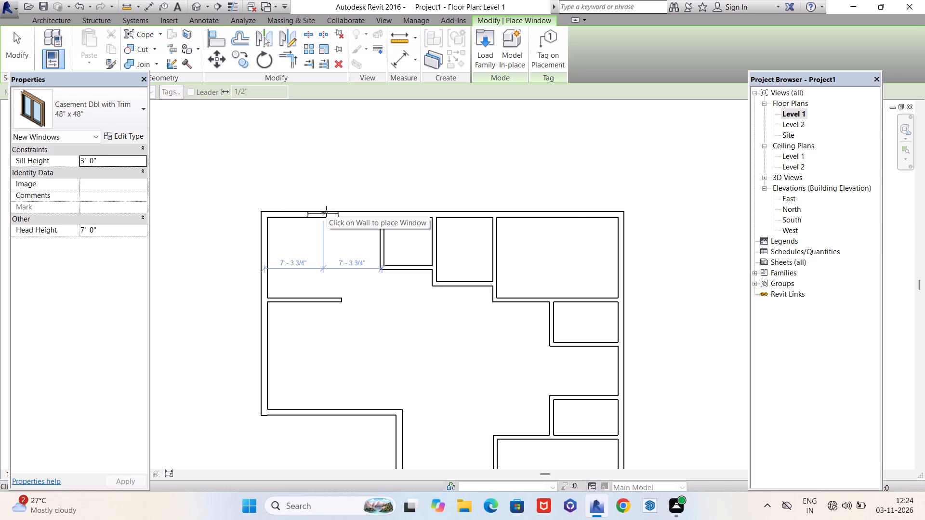
left_click(326, 211)
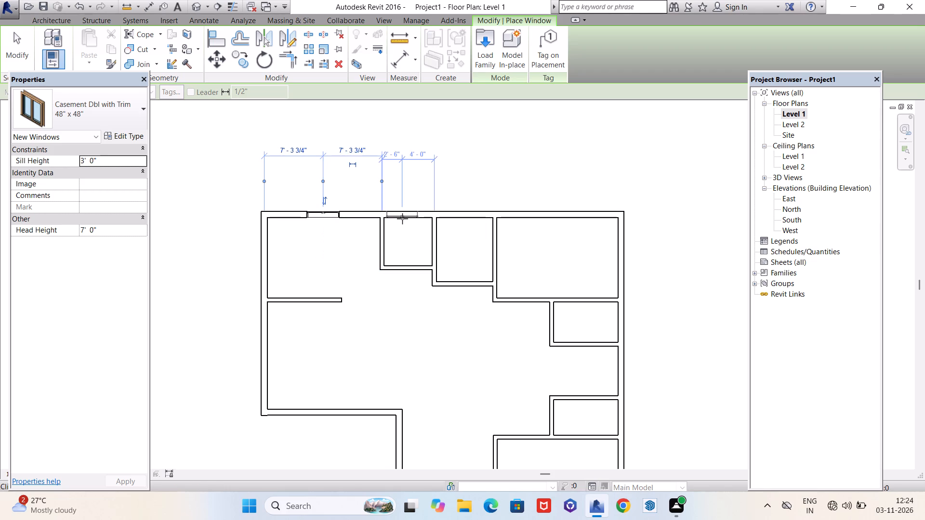
scroll(407, 219, "up", 1)
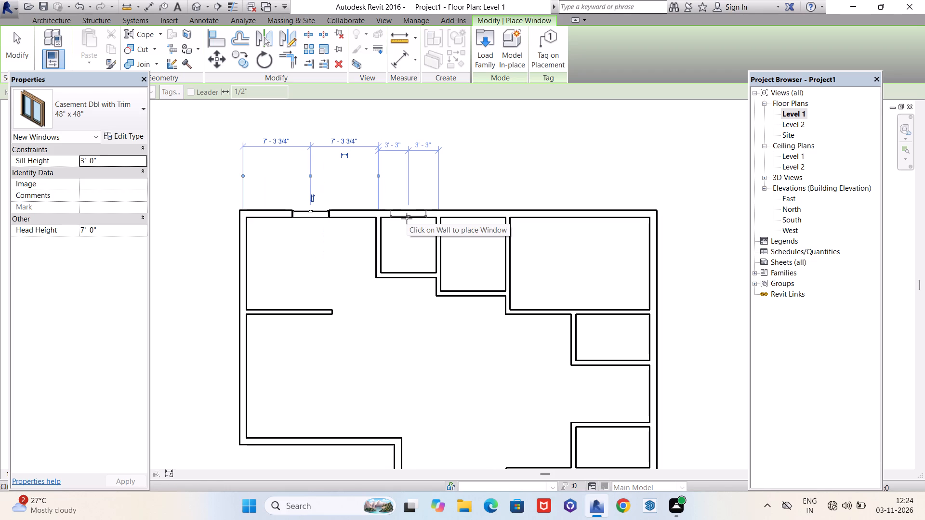
left_click(474, 212)
Place a 48" x 48" casement window in the northeast room's north wall, 6'-0" from its west wall.
scroll(383, 206, "down", 4)
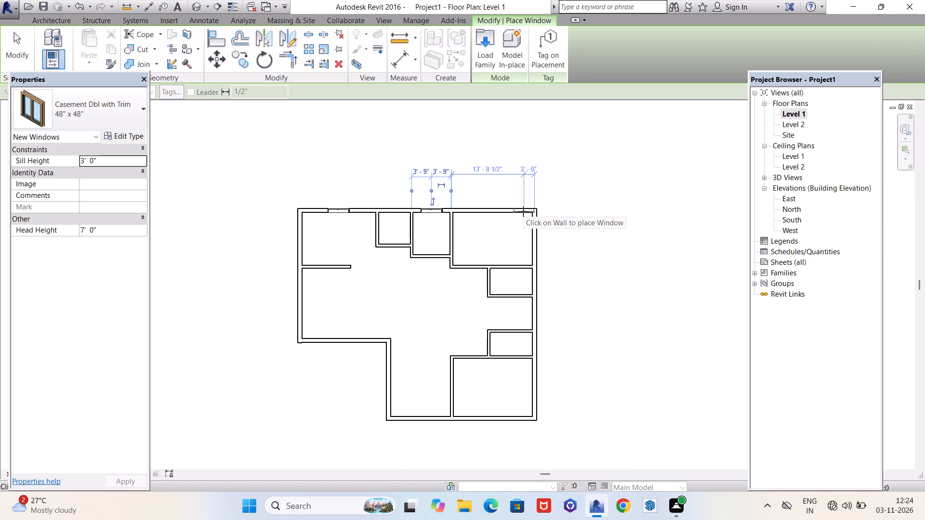
scroll(493, 211, "up", 4)
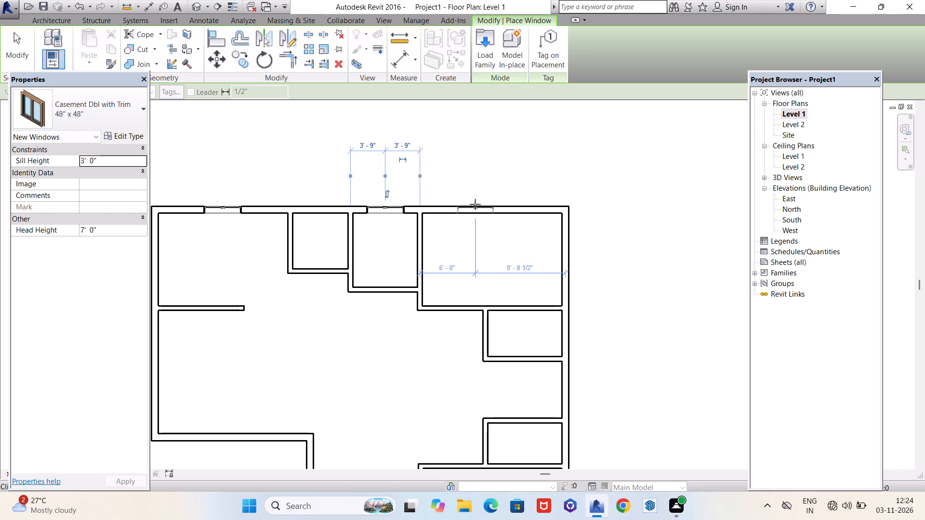
left_click(474, 204)
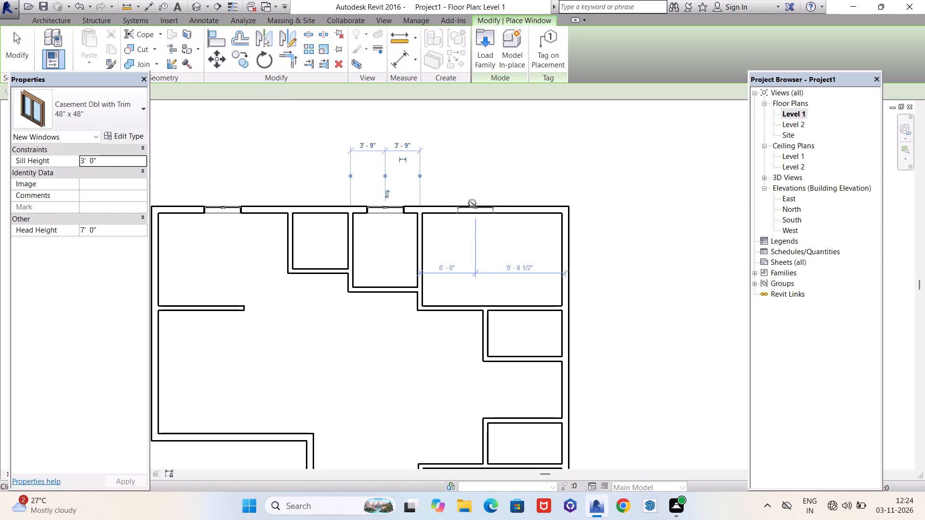
Place a 48" x 48" casement window in the southeast room's south wall, 6'-0" from its west wall.
scroll(468, 169, "down", 4)
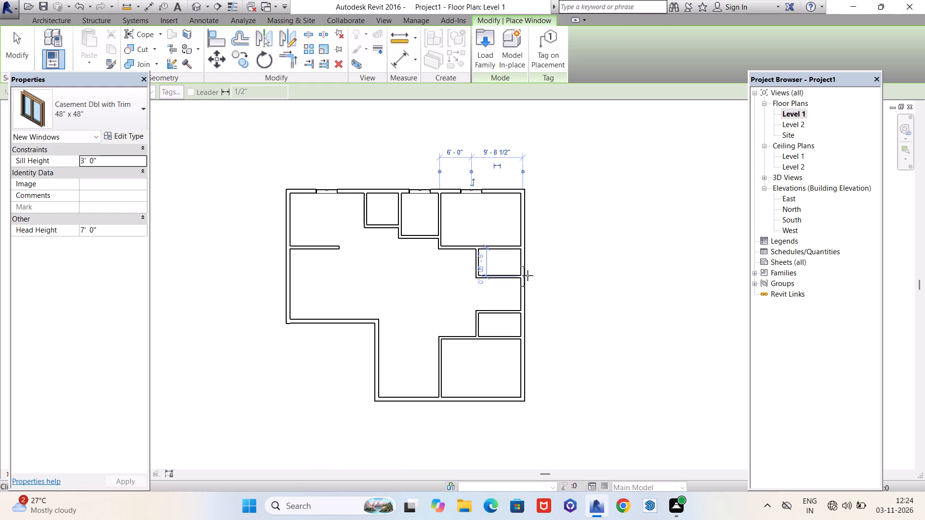
scroll(459, 224, "down", 2)
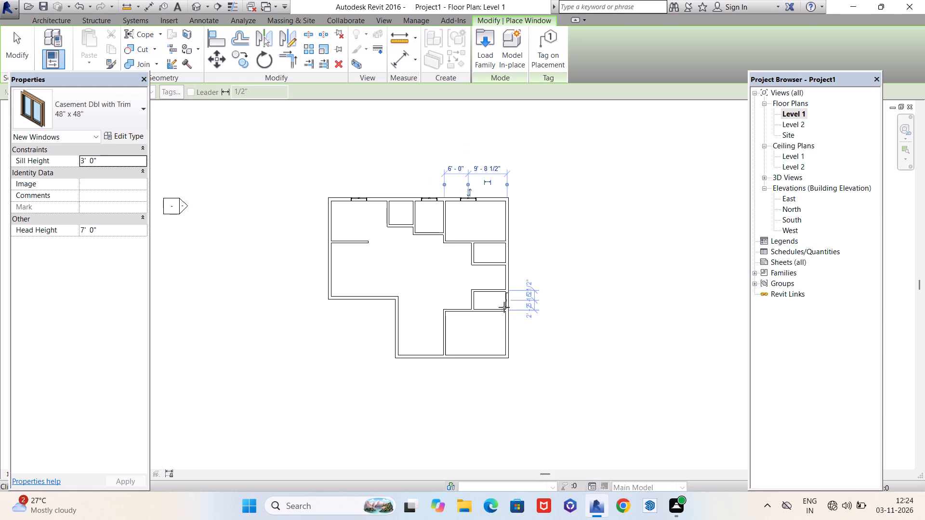
middle_click_drag(481, 301, 471, 247)
scroll(483, 295, "up", 5)
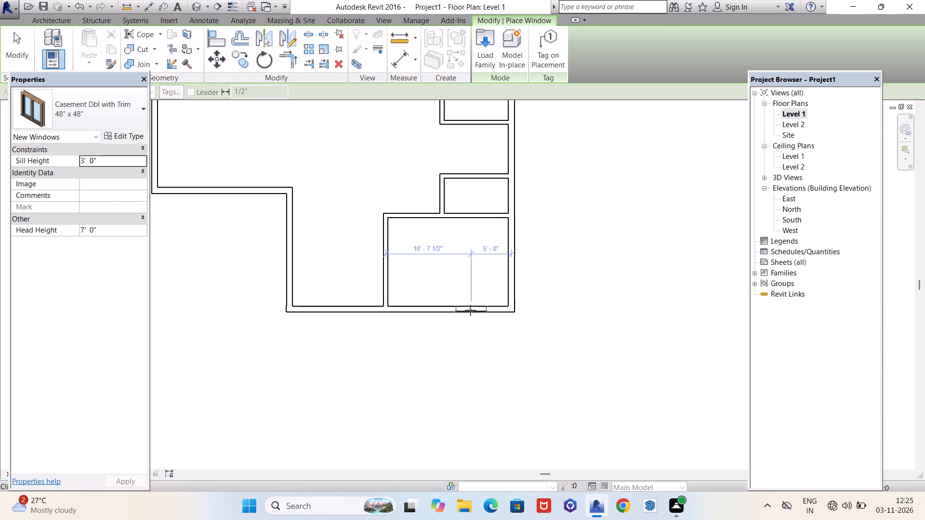
left_click(435, 317)
Place a 48" x 48" casement window in the west area's south exterior wall, 7'-6" from the west wall.
scroll(530, 309, "down", 5)
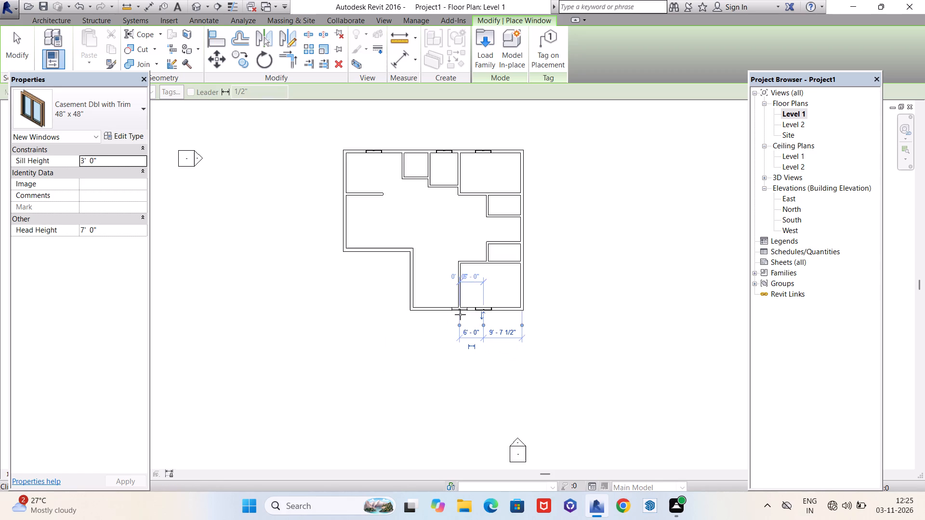
scroll(425, 294, "up", 3)
scroll(425, 295, "down", 2)
scroll(425, 295, "up", 6)
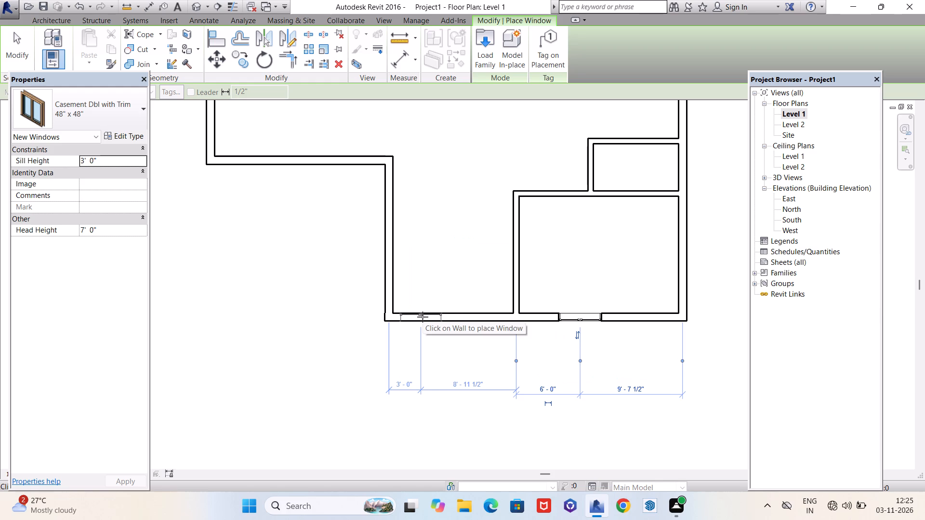
scroll(485, 325, "down", 4)
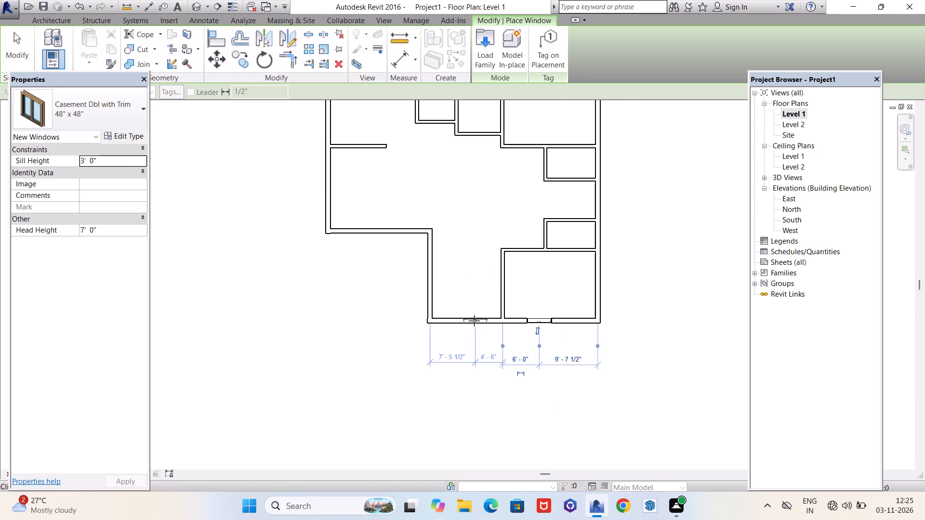
scroll(365, 239, "up", 3)
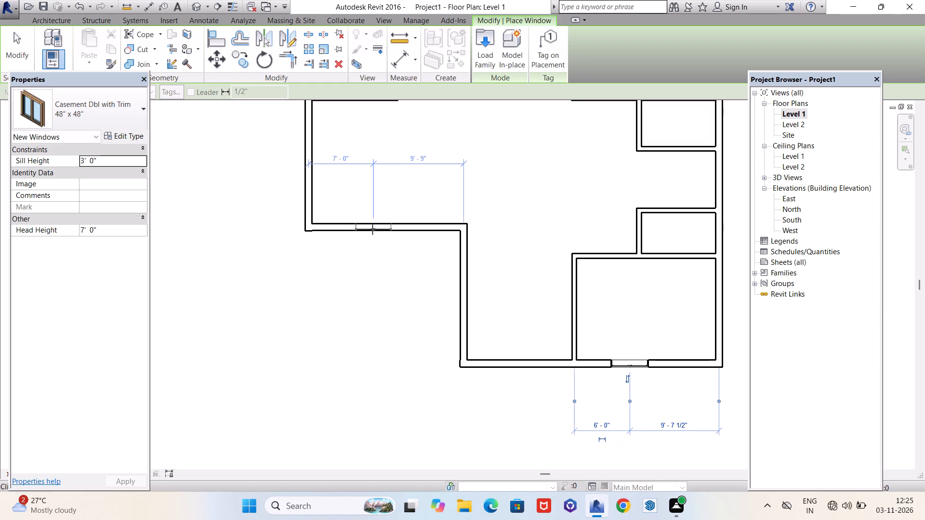
left_click(376, 229)
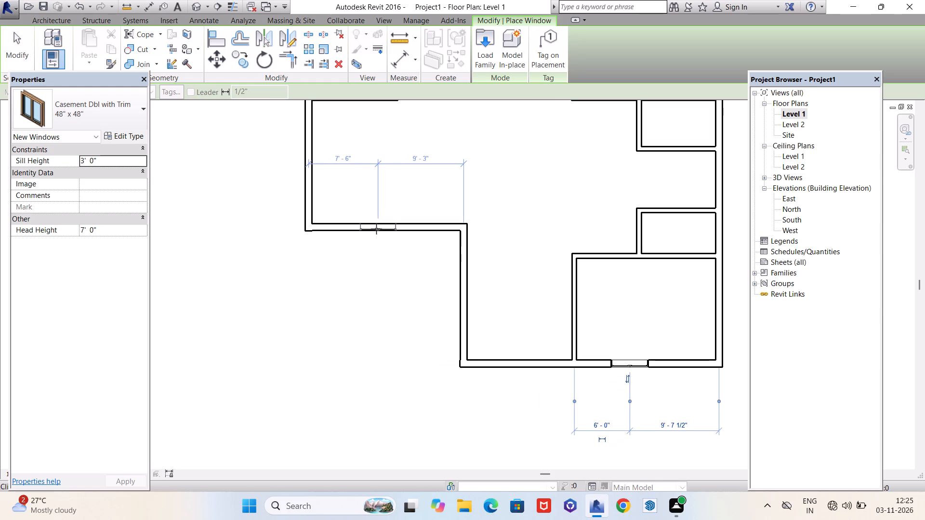
Place a 48" x 48" casement window in the west exterior wall, 4'-0" south of the short partition.
scroll(404, 303, "down", 5)
scroll(365, 236, "up", 4)
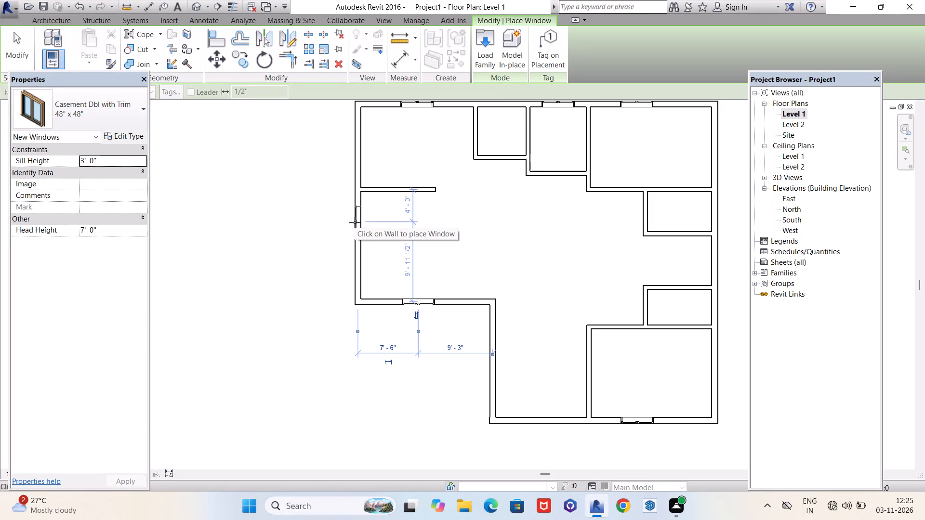
left_click(355, 222)
key("Escape")
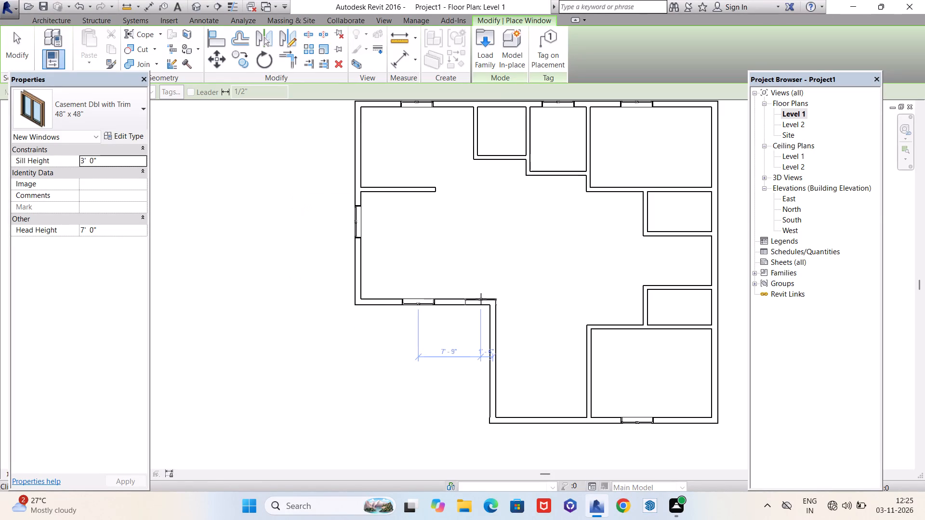
scroll(426, 304, "down", 5)
scroll(463, 280, "up", 4)
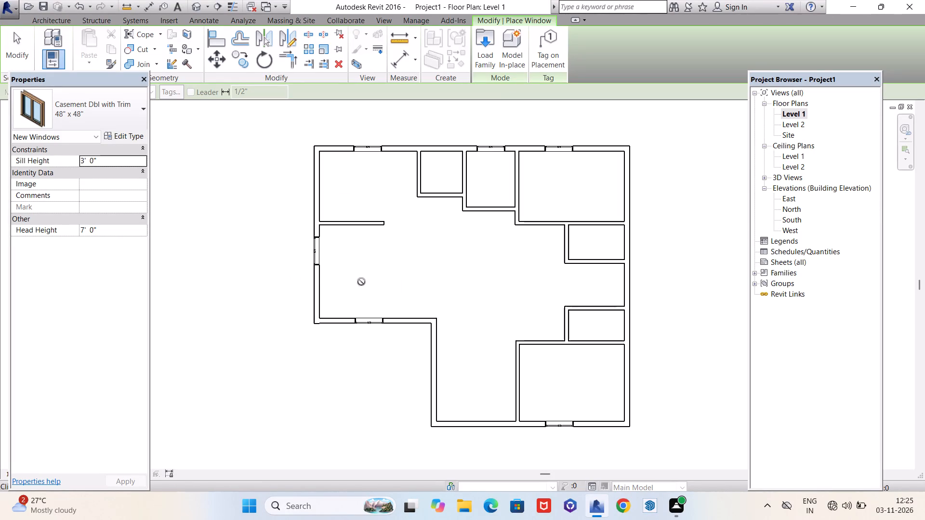
End window placement and load the Door-Interior-Double-Sliding-2_Panel-Wood door family from the Residential doors library.
scroll(234, 297, "down", 3)
scroll(327, 302, "up", 3)
key("Escape")
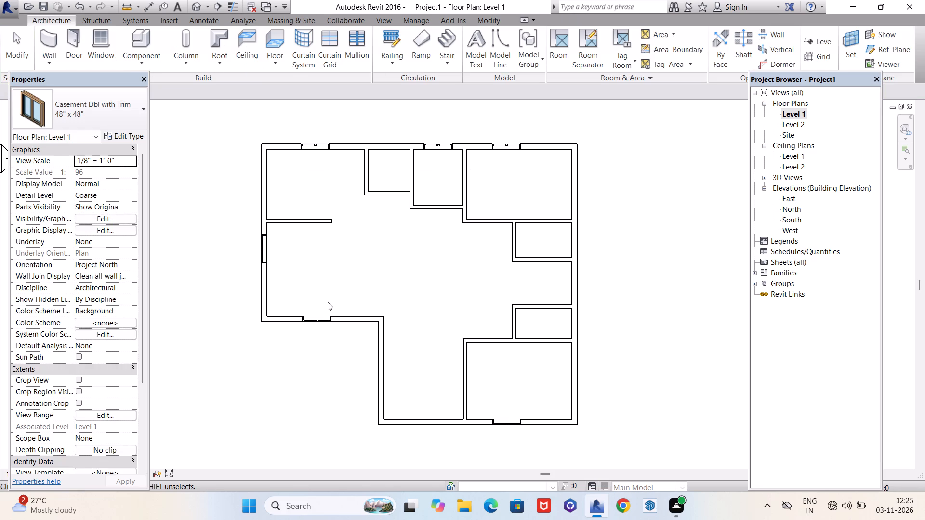
left_click(73, 44)
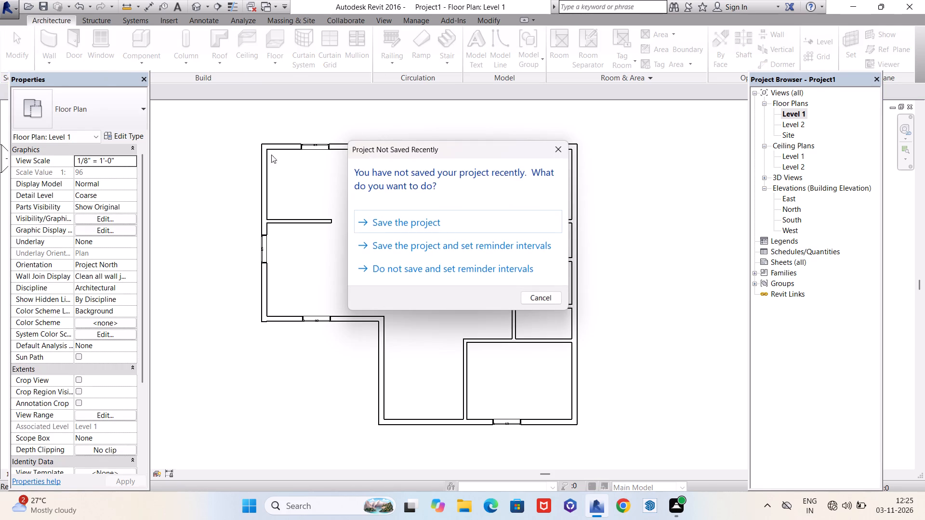
left_click(555, 149)
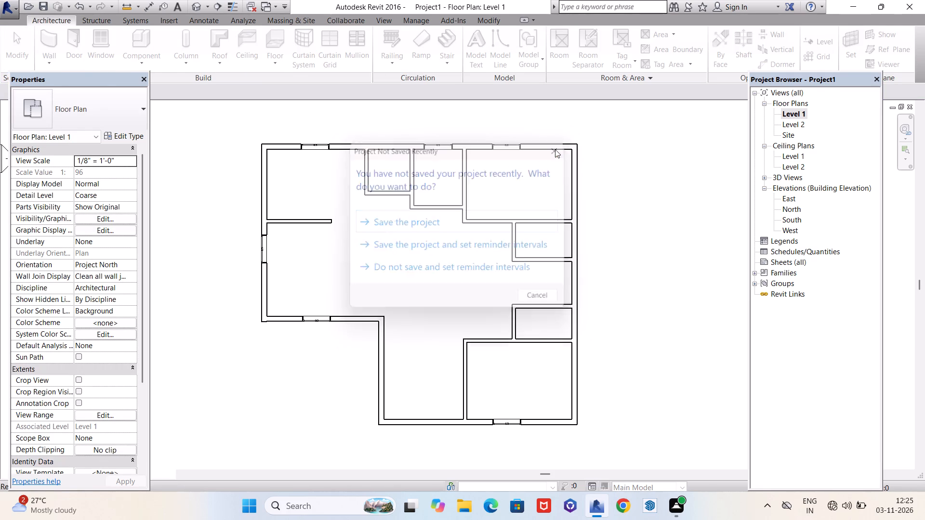
left_click(487, 42)
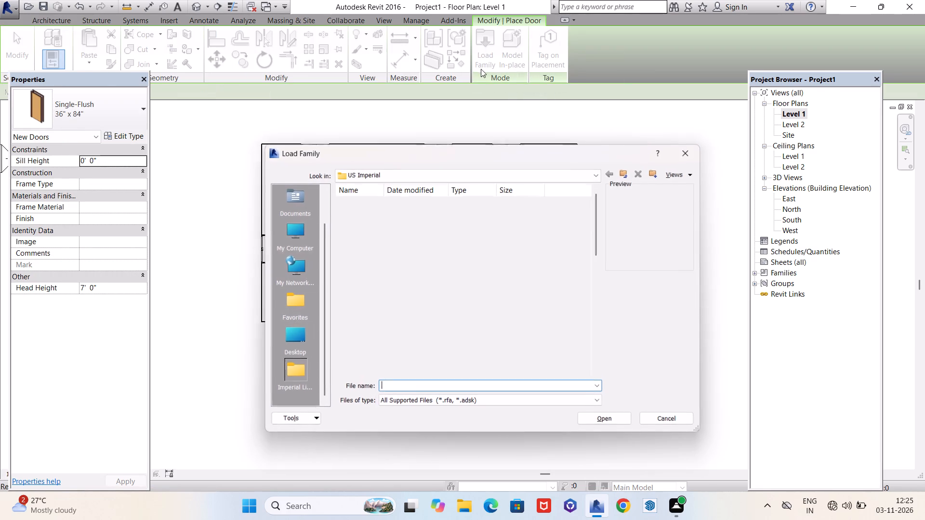
double_click(532, 283)
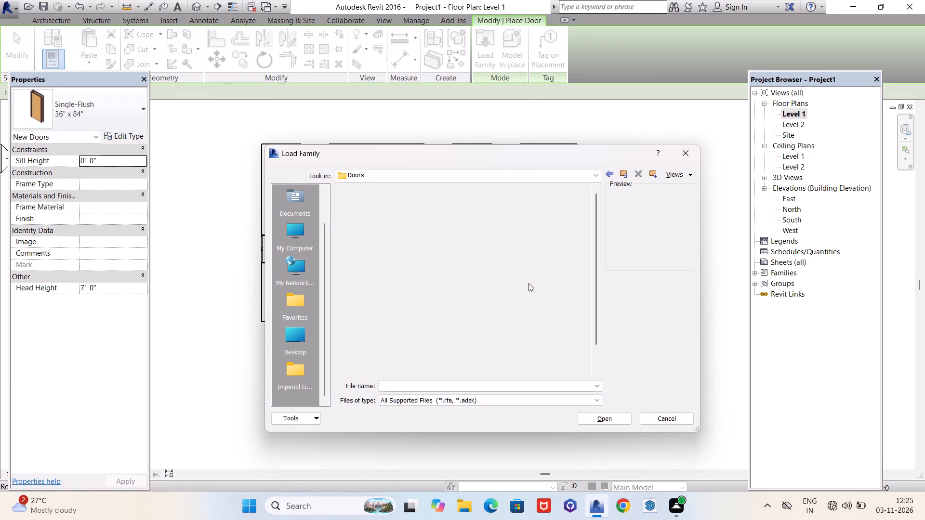
double_click(453, 220)
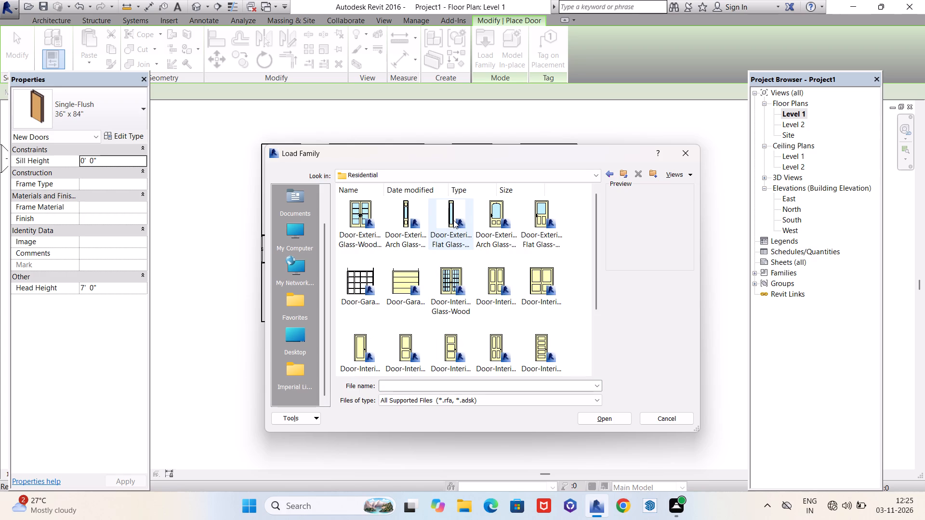
scroll(442, 271, "down", 3)
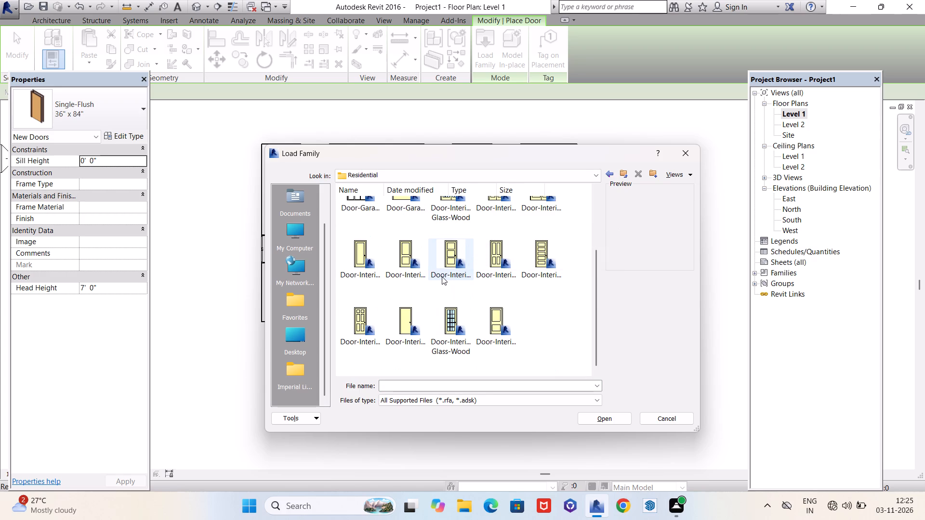
scroll(442, 276, "up", 2)
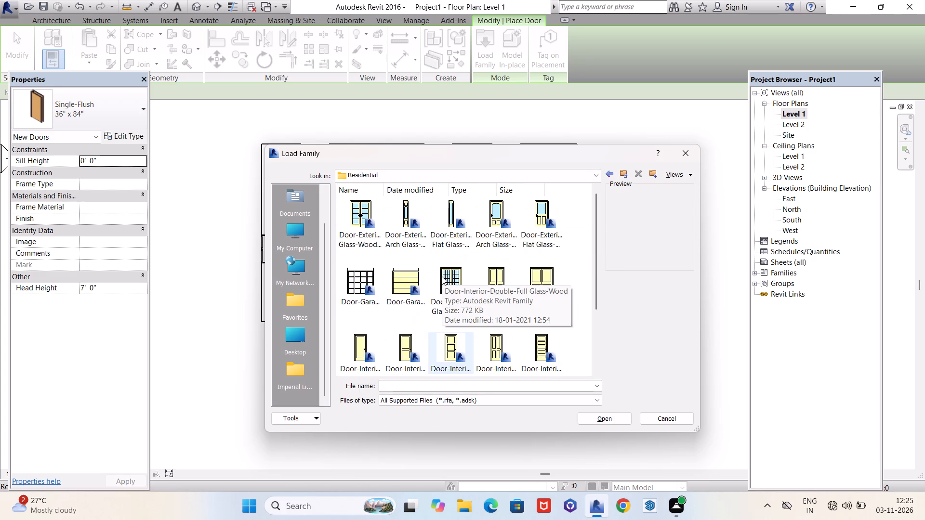
scroll(414, 287, "up", 4)
scroll(414, 287, "down", 2)
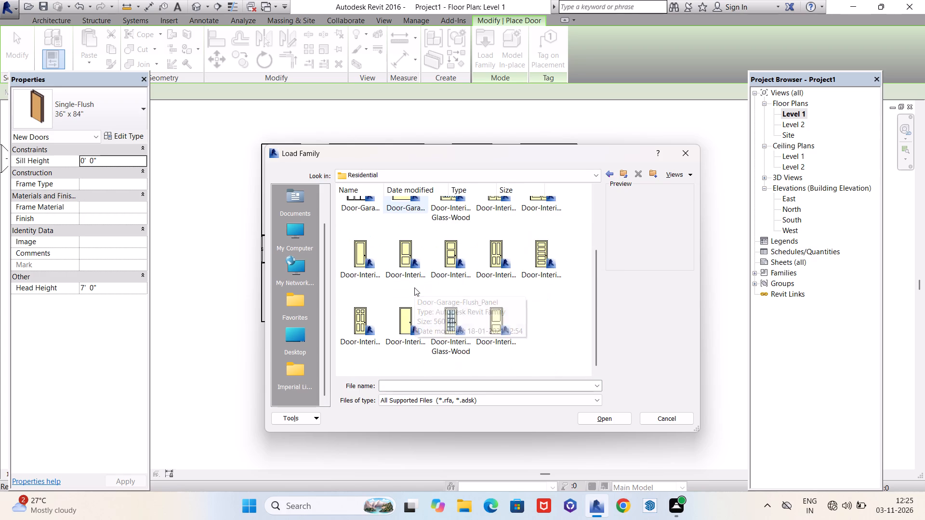
scroll(414, 287, "up", 3)
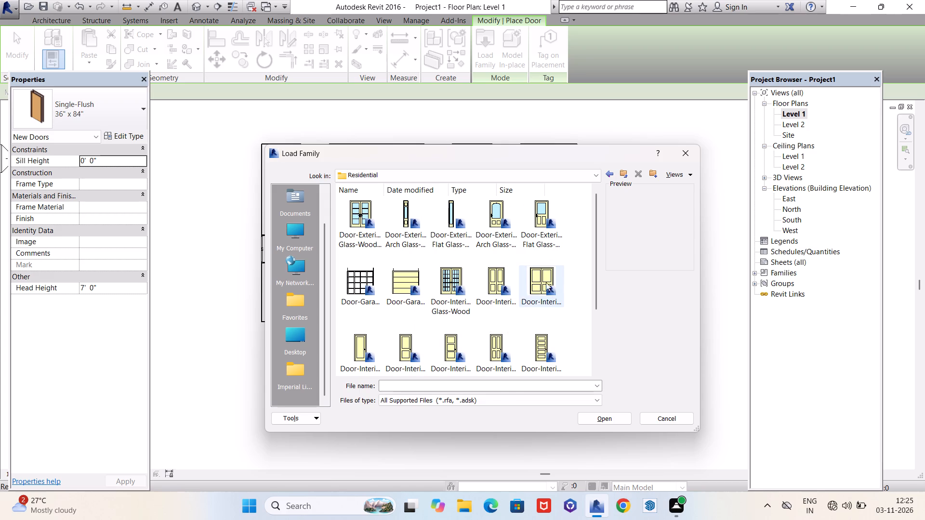
left_click(542, 282)
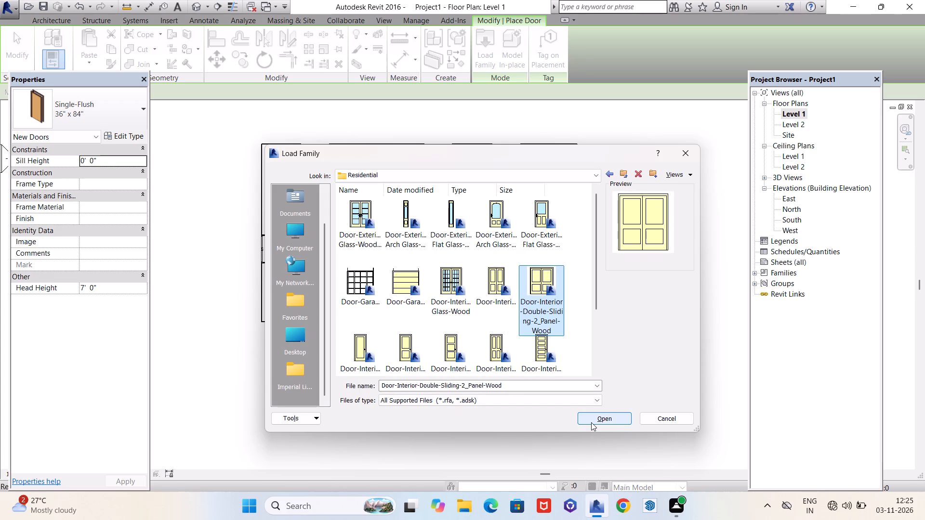
left_click(591, 421)
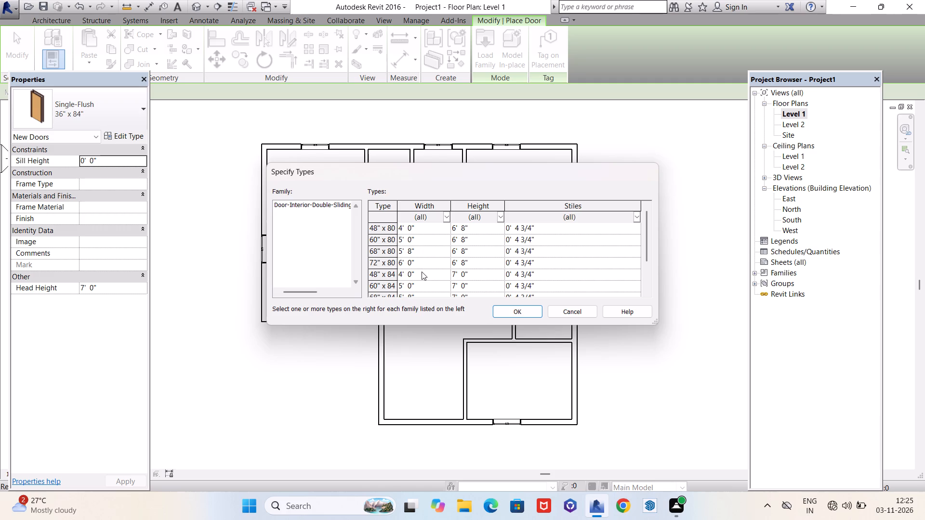
Specify the 60" x 84" type for the double sliding door family being loaded.
scroll(429, 280, "down", 3)
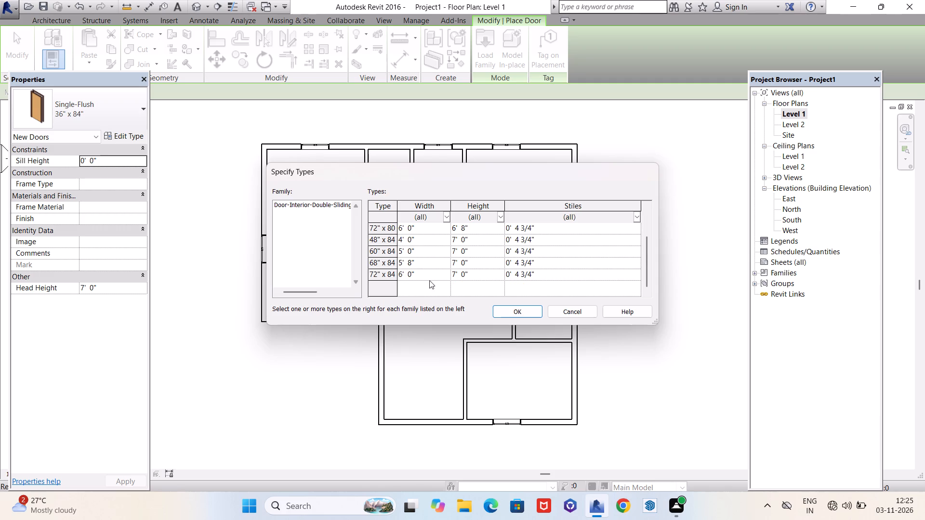
scroll(429, 280, "down", 2)
scroll(429, 280, "up", 1)
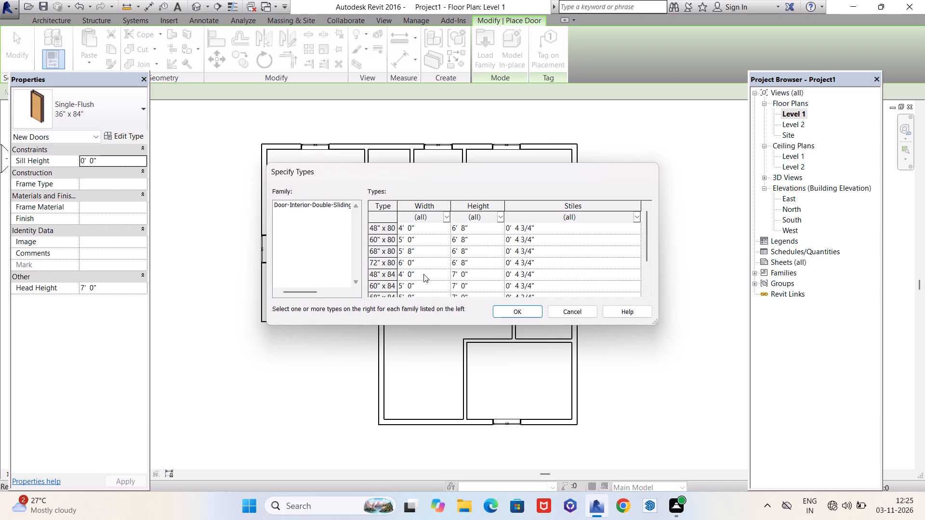
scroll(423, 274, "up", 1)
left_click(423, 284)
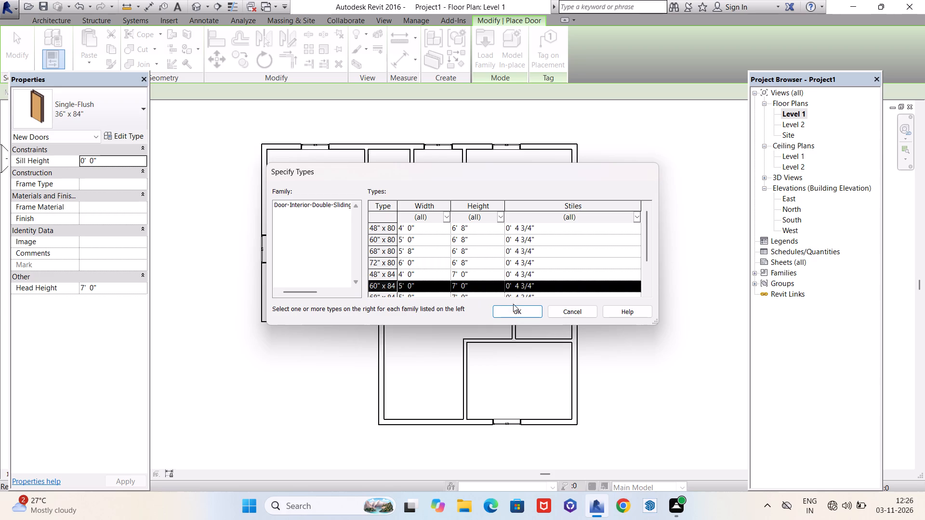
left_click(517, 310)
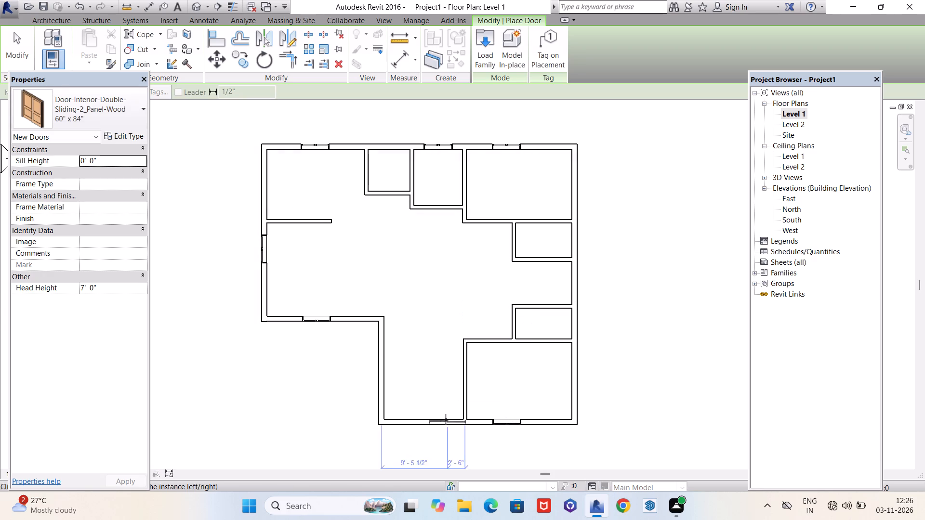
Place the 60" x 84" double sliding door in the south-central area's south exterior wall, 5'-6" from the partition to its east.
scroll(436, 425, "up", 8)
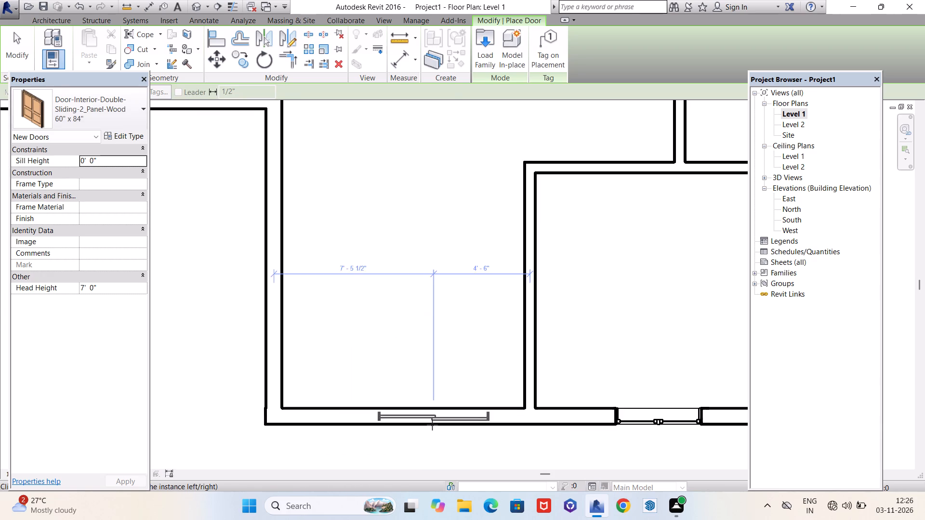
scroll(432, 425, "up", 6)
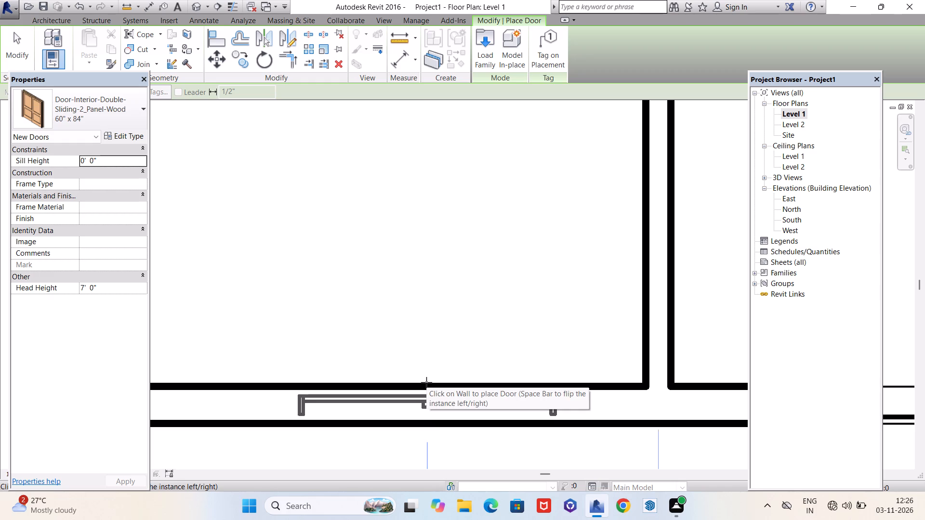
scroll(434, 390, "down", 6)
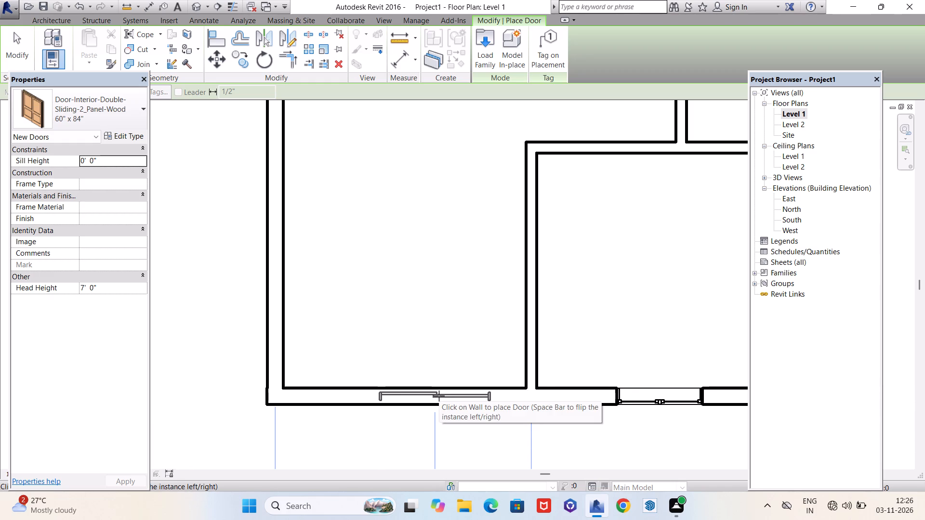
scroll(439, 396, "down", 3)
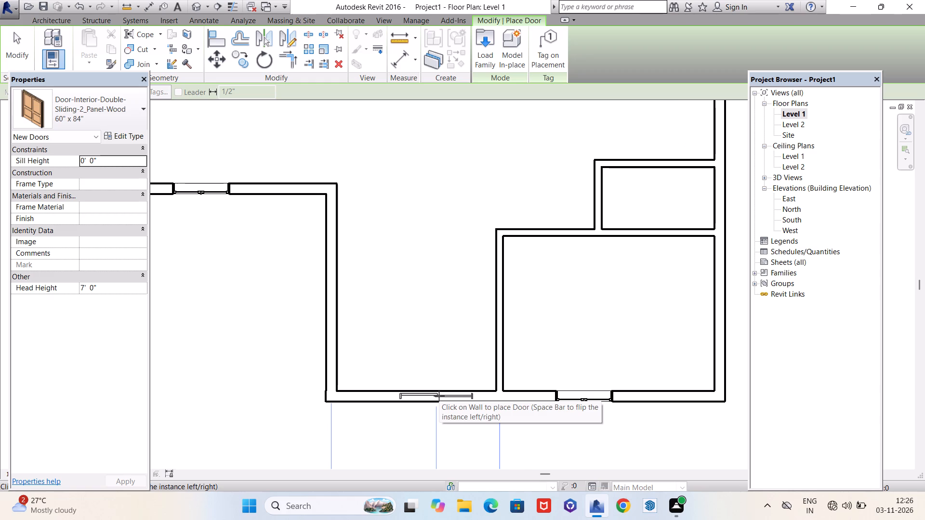
scroll(439, 396, "up", 2)
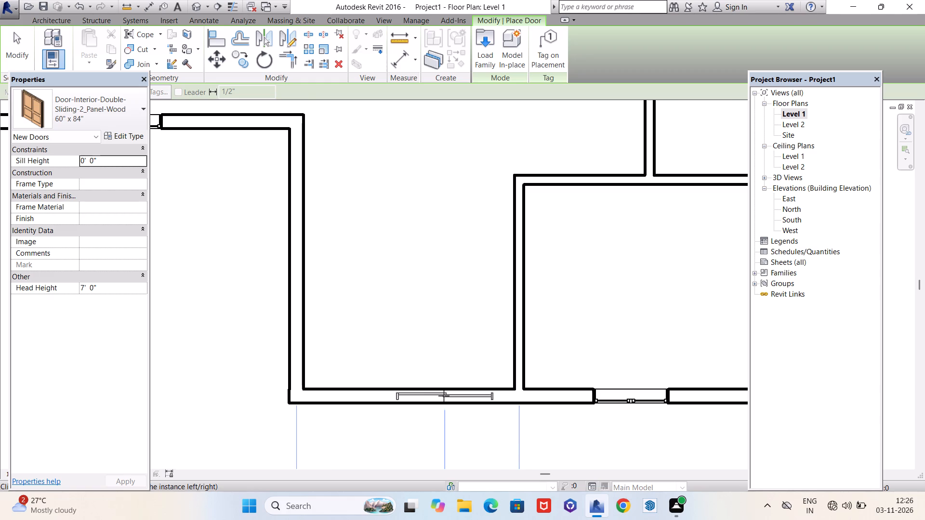
left_click(413, 395)
middle_click_drag(412, 427, 423, 370)
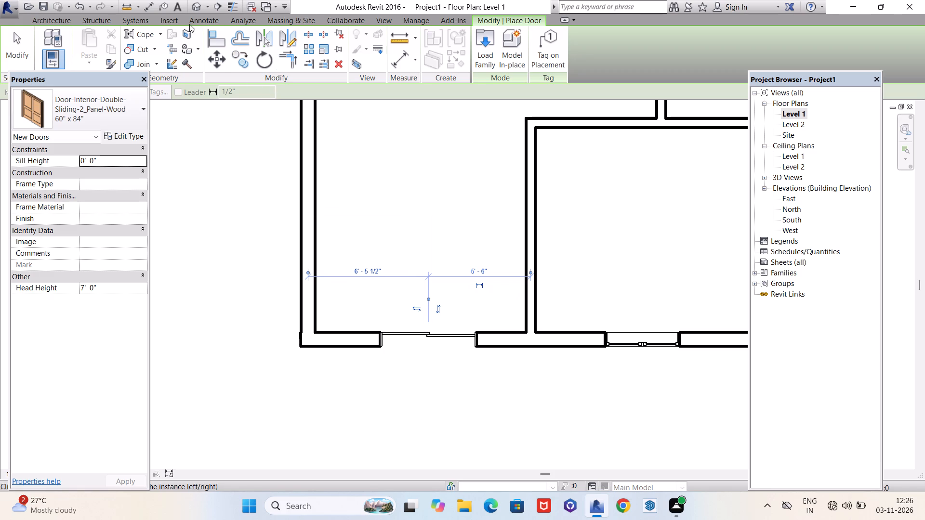
Inspect the building with its new sliding door in the default 3D view, and return to the Level 1 floor plan.
left_click(198, 5)
middle_click_drag(286, 312, 292, 312)
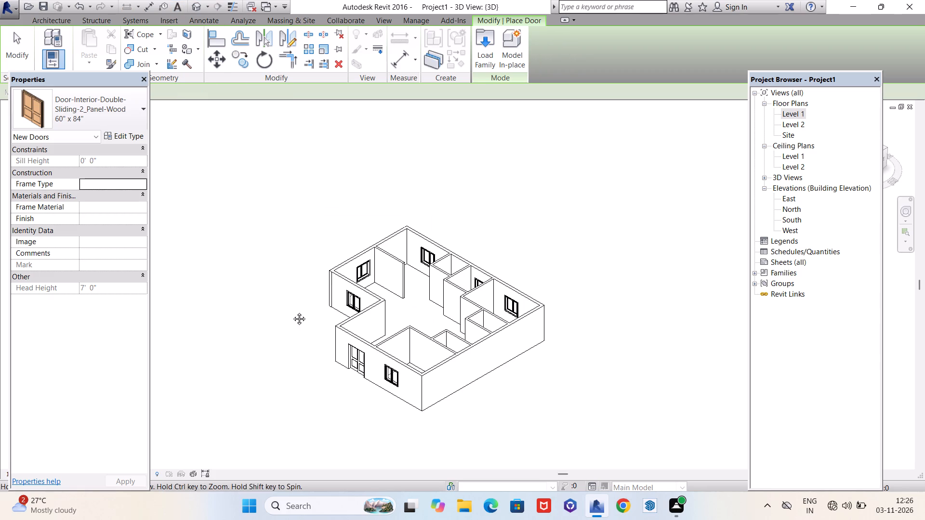
middle_click_drag(292, 312, 314, 297)
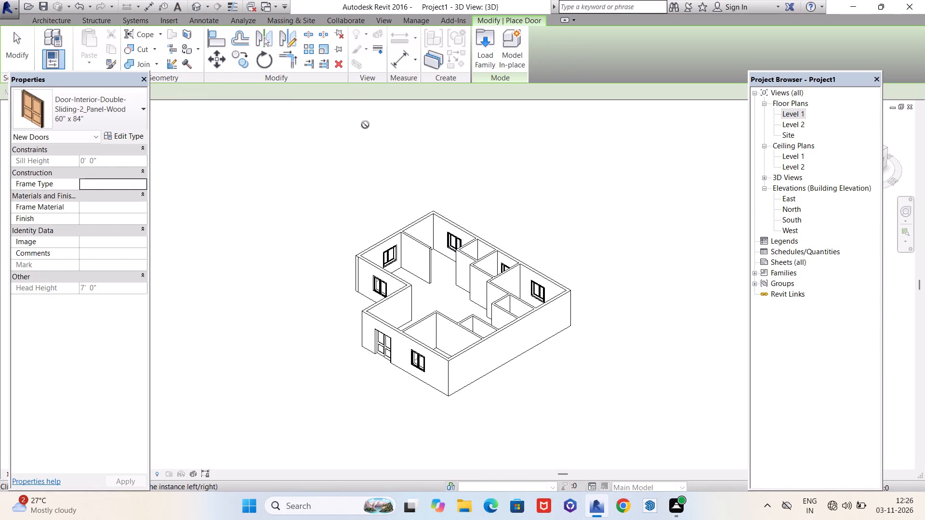
left_click(786, 115)
left_click(786, 115)
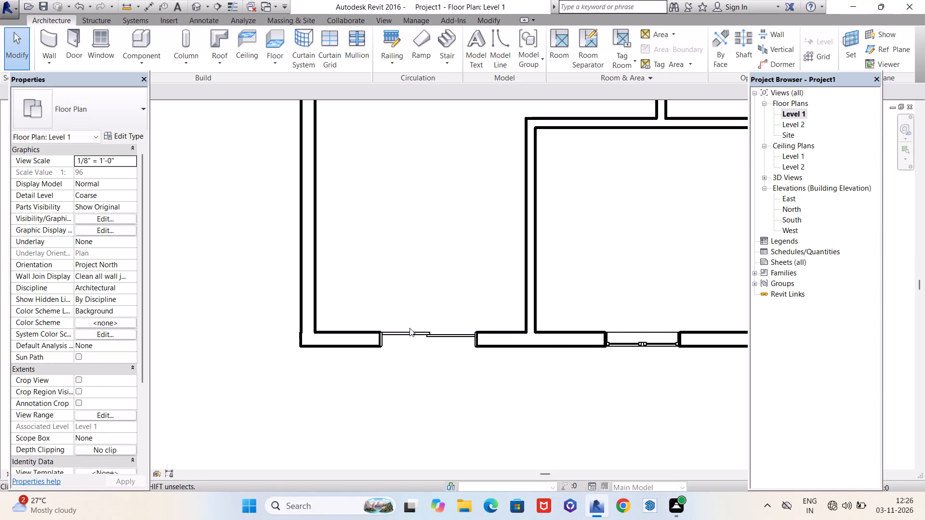
scroll(393, 339, "down", 3)
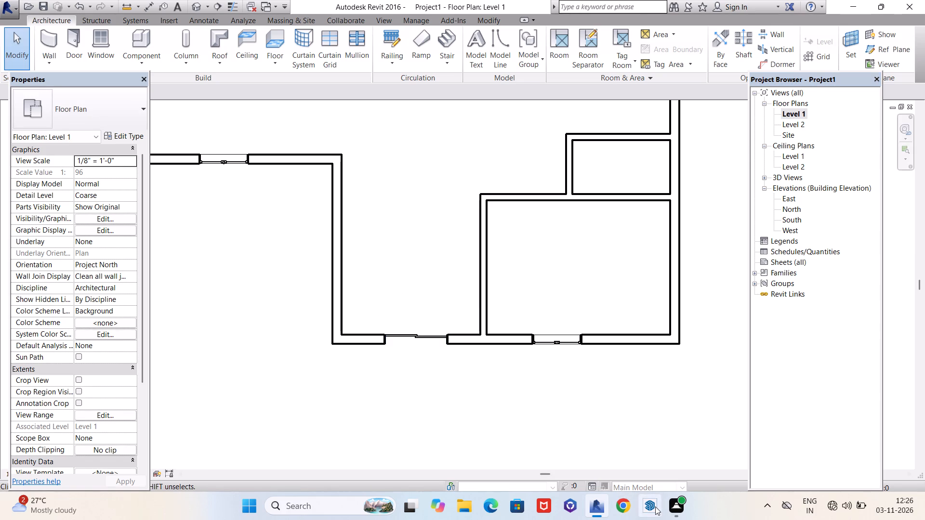
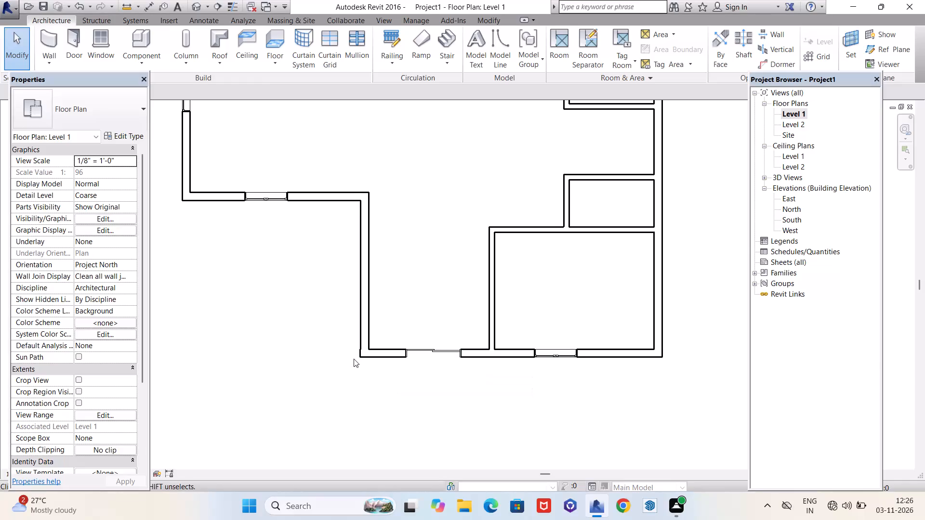
Nudge the double sliding door west along the south exterior wall to 6'-0" from the partition to its east.
left_click(426, 349)
key("Left")
key("Left")
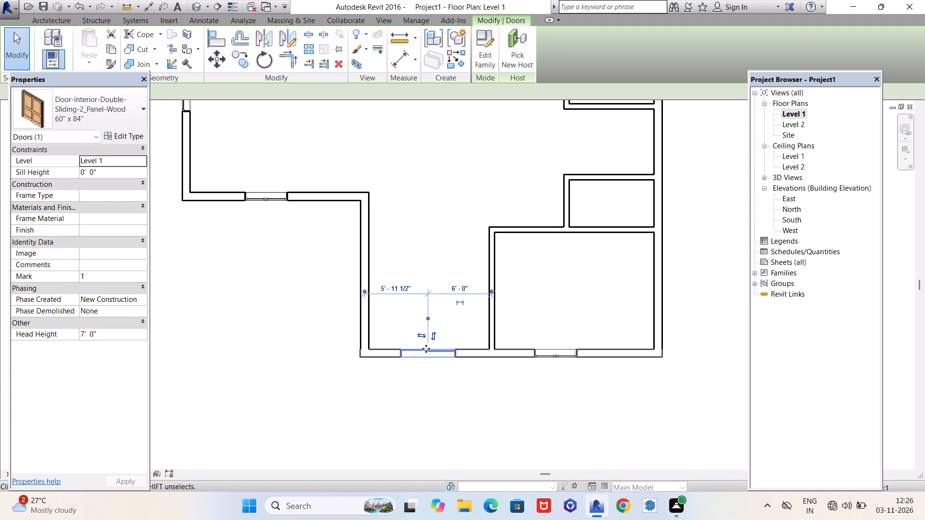
key("Escape")
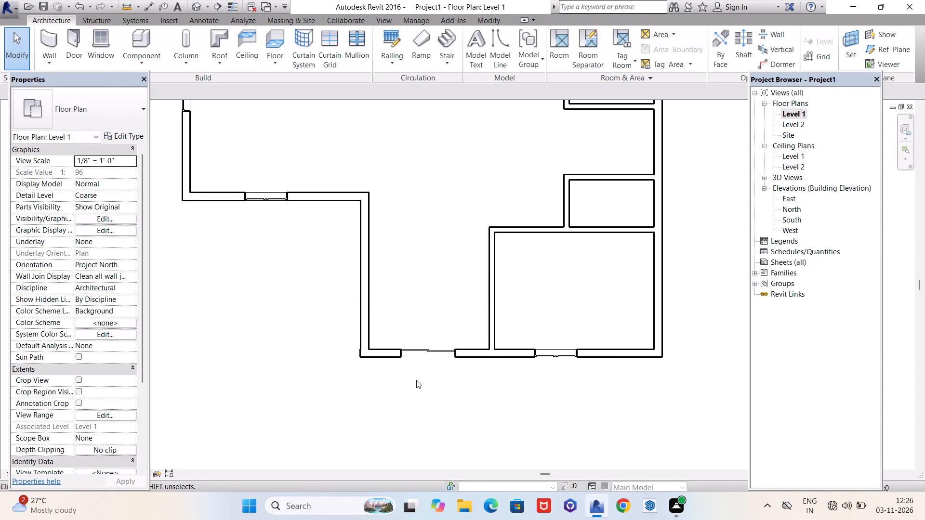
Load the Door-Exterior-Side_Lite-Full Arch Glass-Wood_Clad door family from the Residential doors library.
left_click(75, 38)
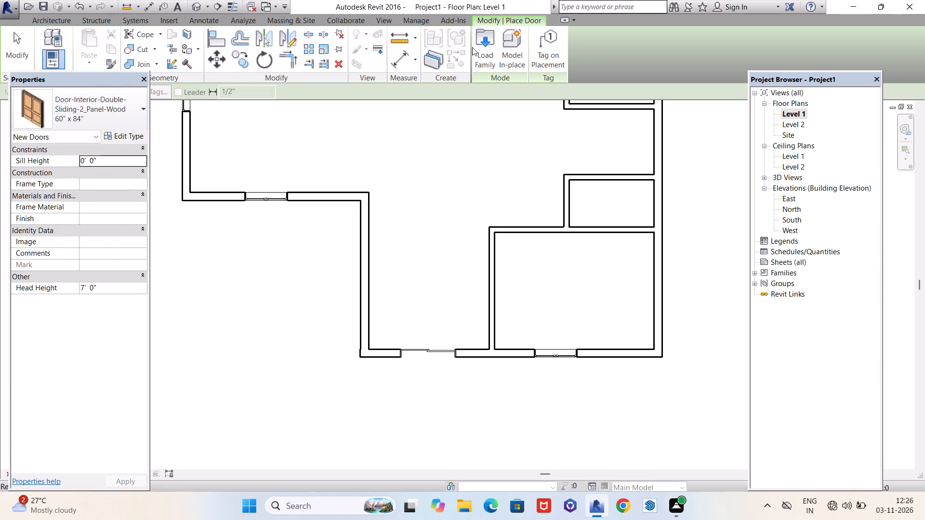
left_click(476, 47)
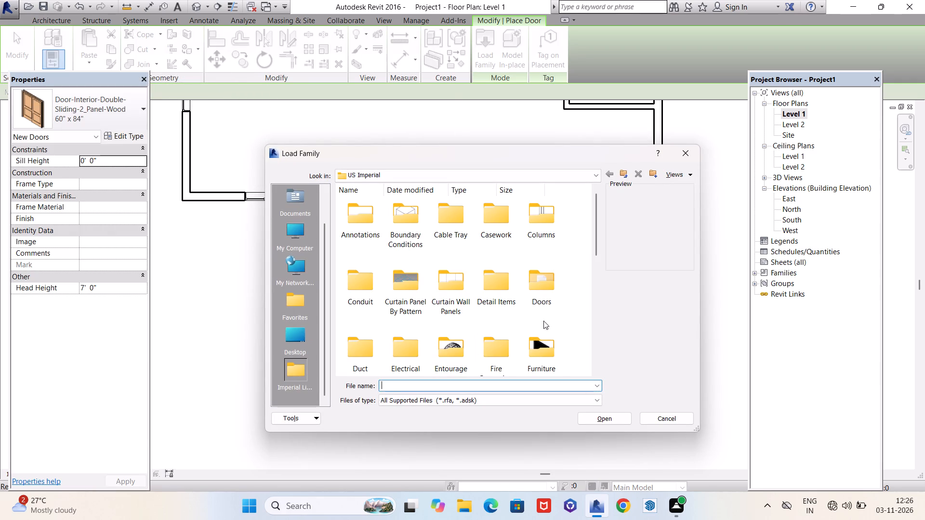
double_click(550, 289)
double_click(449, 205)
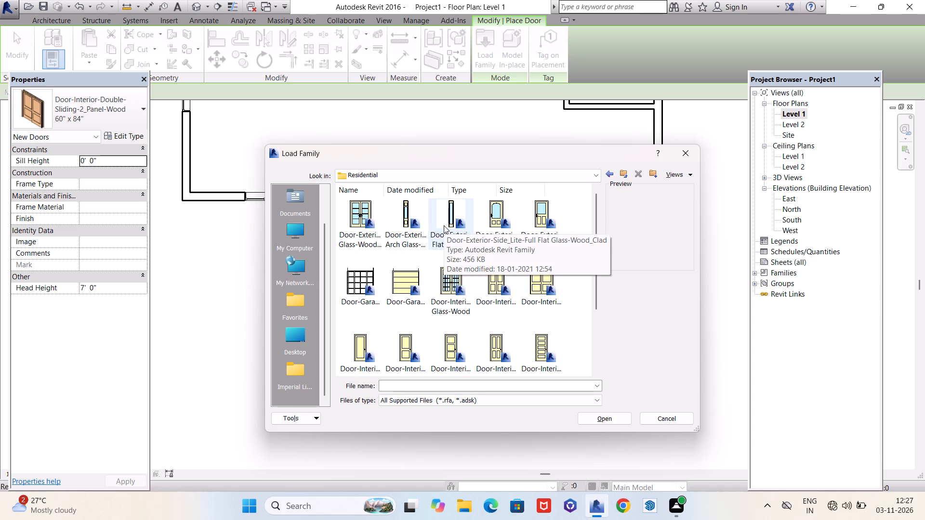
left_click(444, 225)
left_click(412, 225)
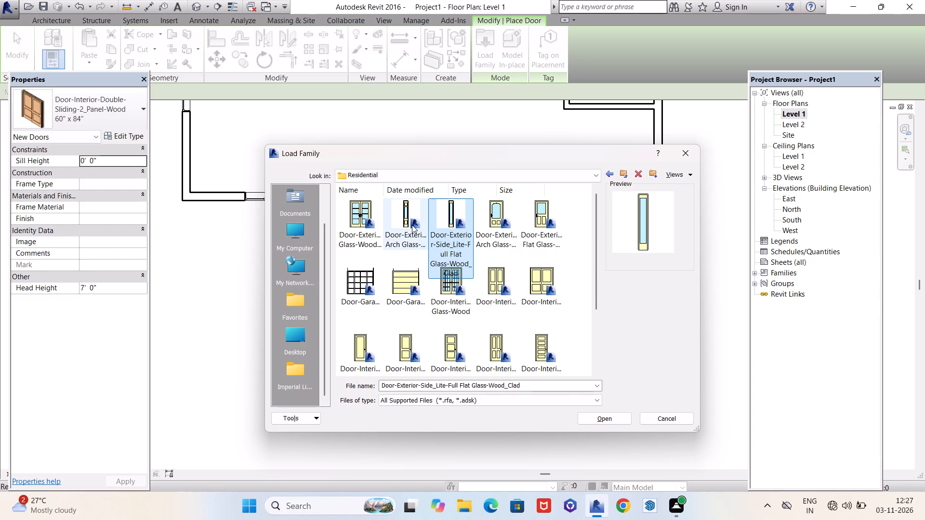
left_click(590, 421)
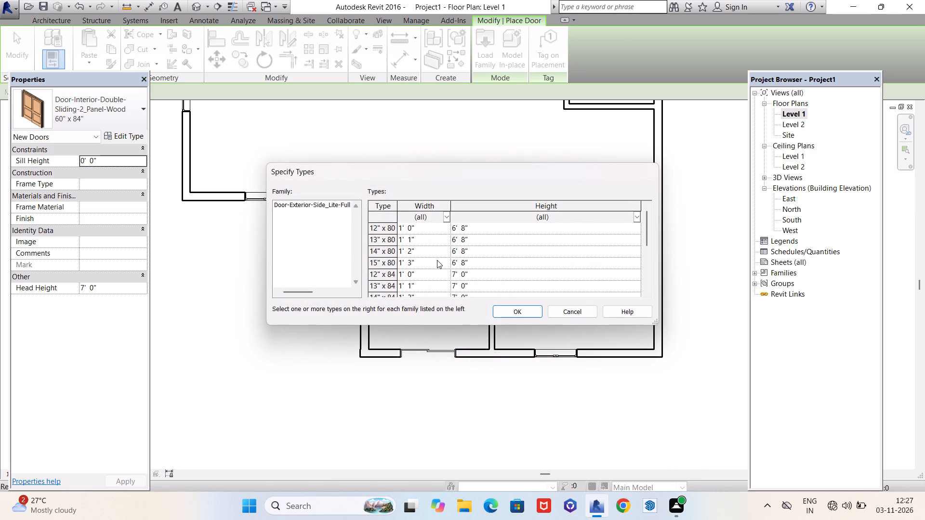
Specify the 12" x 84" type for the side lite family being loaded.
scroll(437, 260, "down", 1)
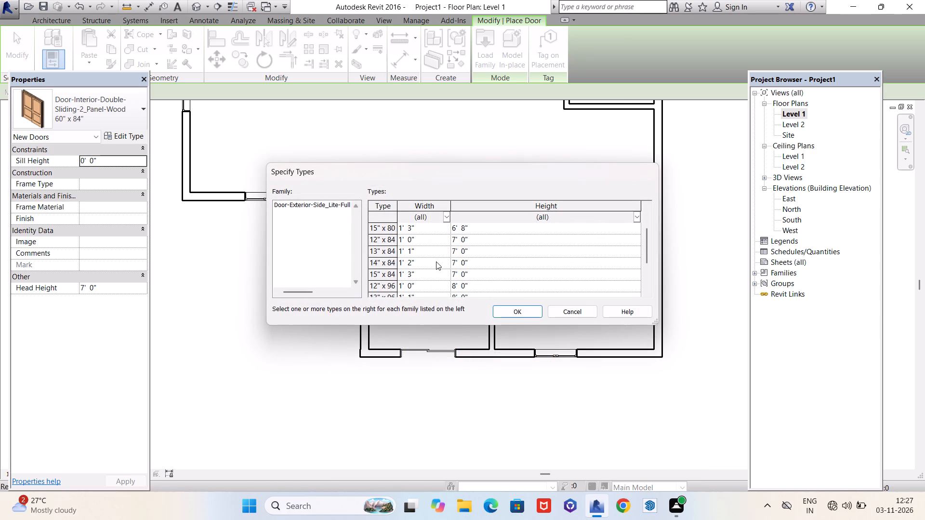
scroll(436, 261, "down", 2)
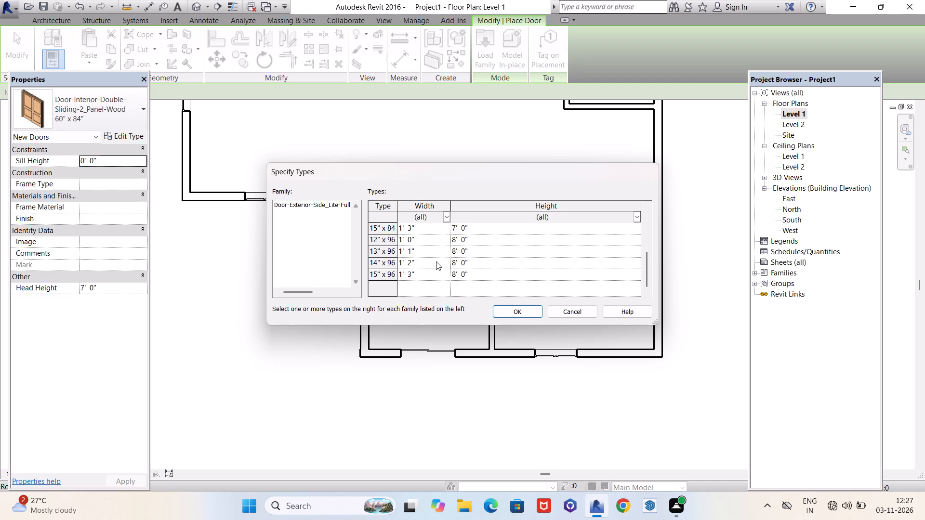
scroll(436, 261, "up", 2)
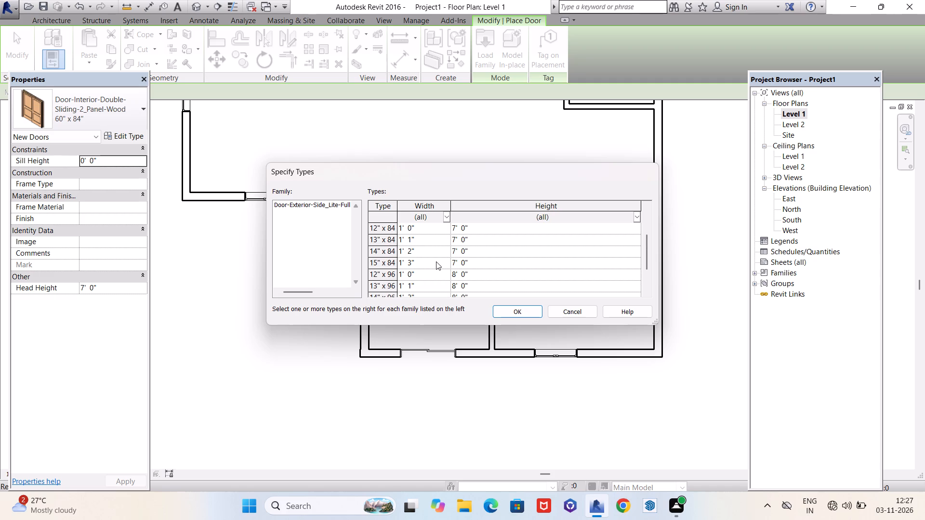
left_click(436, 261)
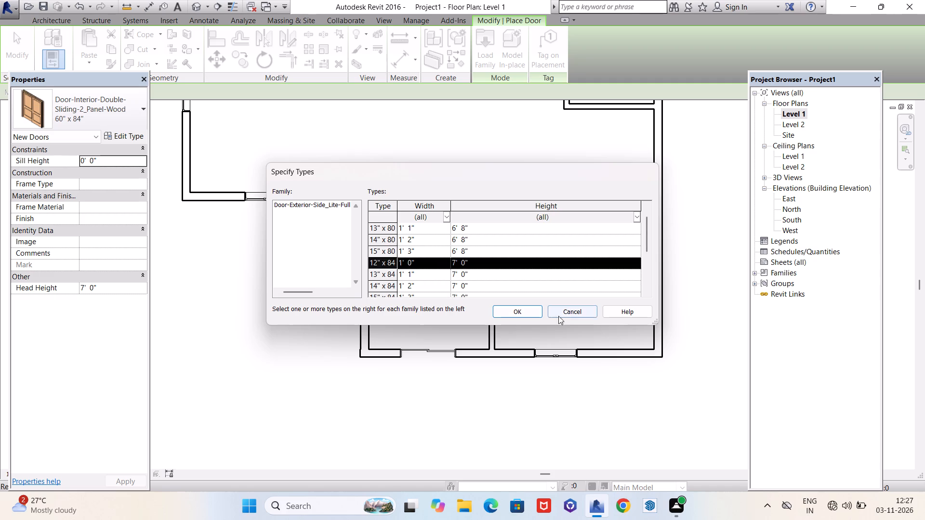
left_click(526, 314)
Place 12" x 84" side lites flanking the sliding door, 3'-2 1/2" west and 3'-4" east of its centre, oriented alike.
scroll(381, 358, "up", 2)
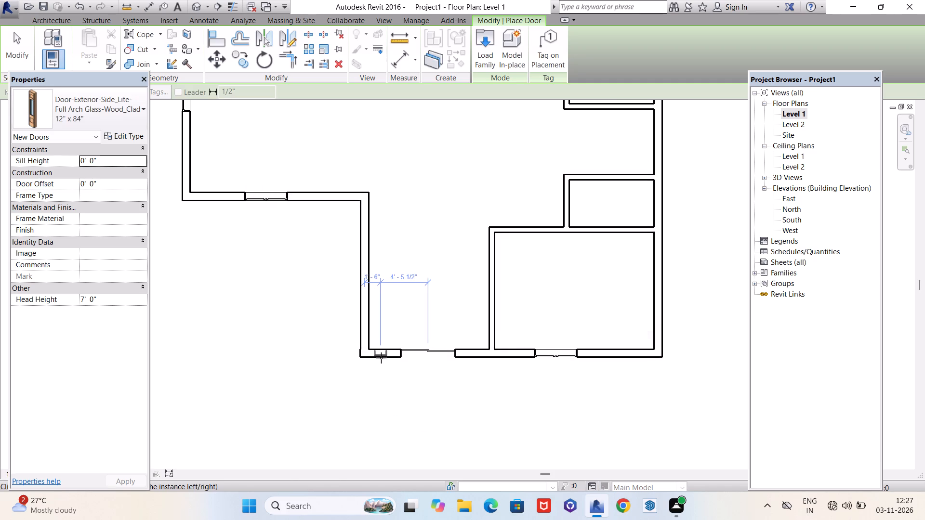
scroll(381, 358, "up", 7)
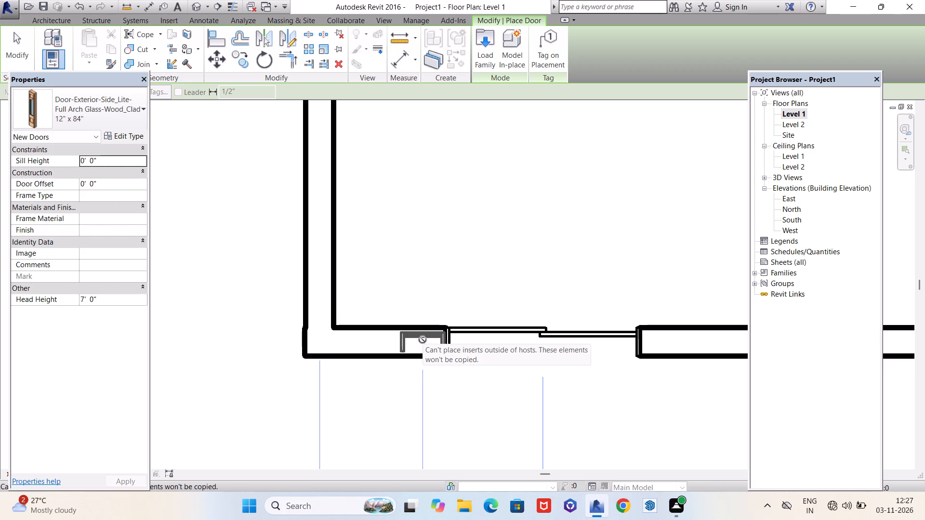
left_click(423, 339)
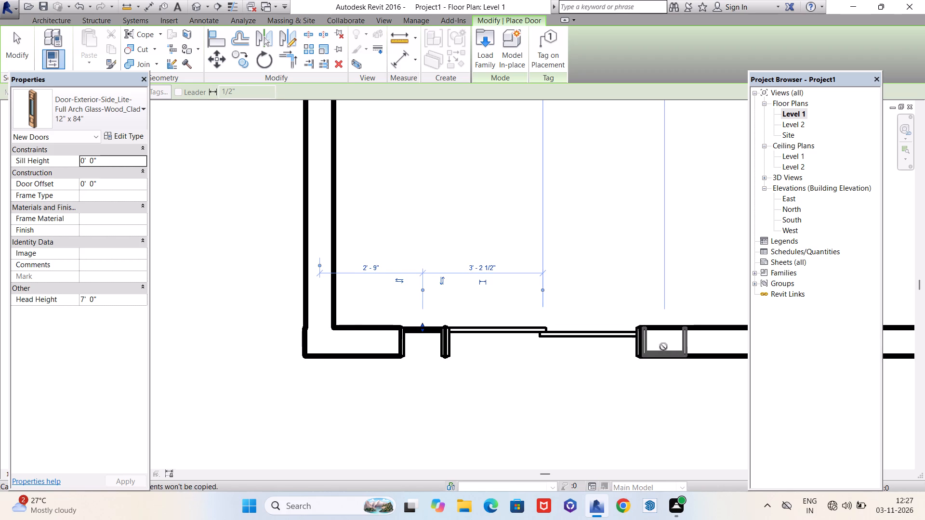
key("space")
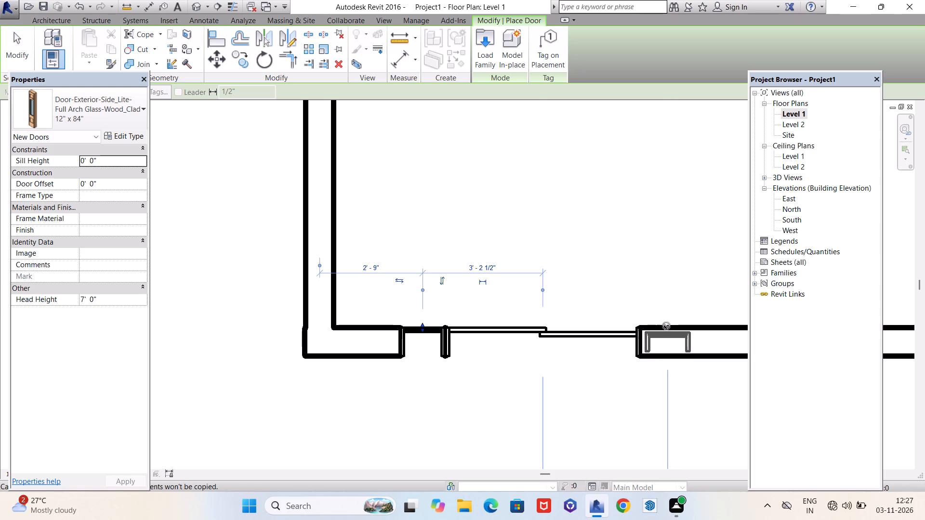
left_click(666, 326)
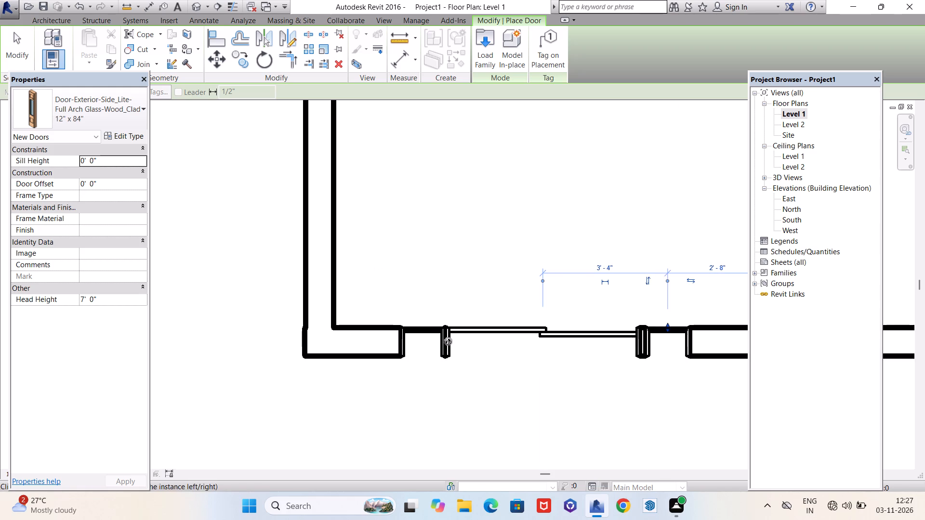
Inspect the sliding door and its two side lites from the south in the default 3D view, and end door placement.
scroll(447, 341, "down", 5)
scroll(440, 414, "down", 2)
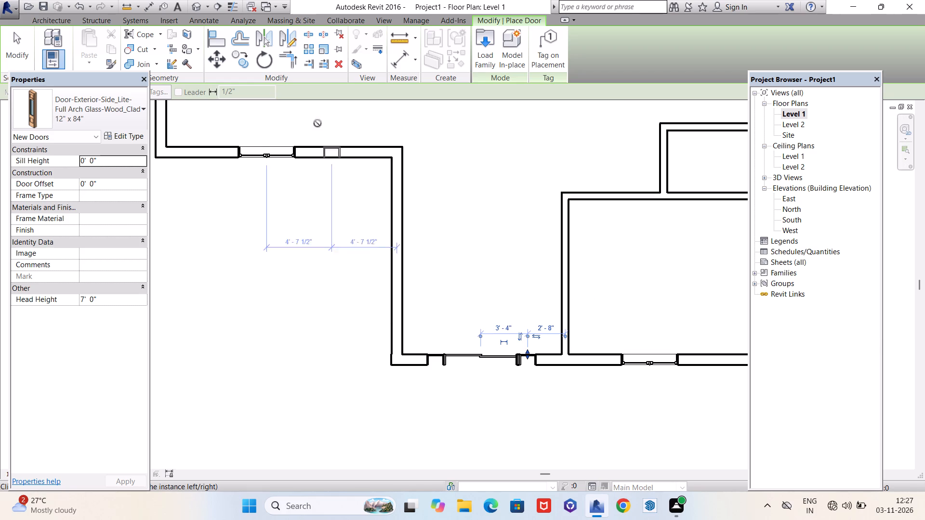
left_click(194, 1)
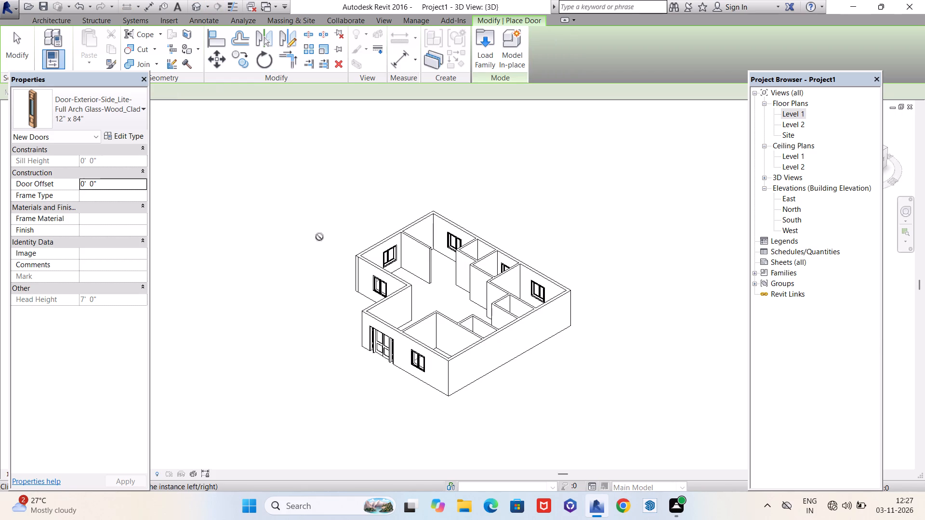
scroll(353, 284, "down", 3)
middle_click_drag(358, 336, 408, 326)
middle_click_drag(401, 338, 493, 317)
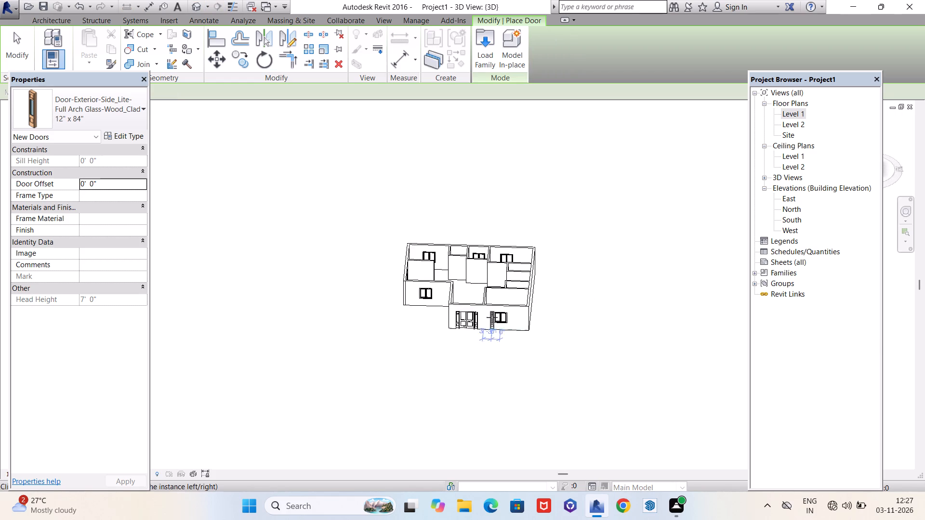
scroll(479, 319, "up", 17)
scroll(477, 343, "down", 3)
middle_click_drag(475, 342, 477, 331)
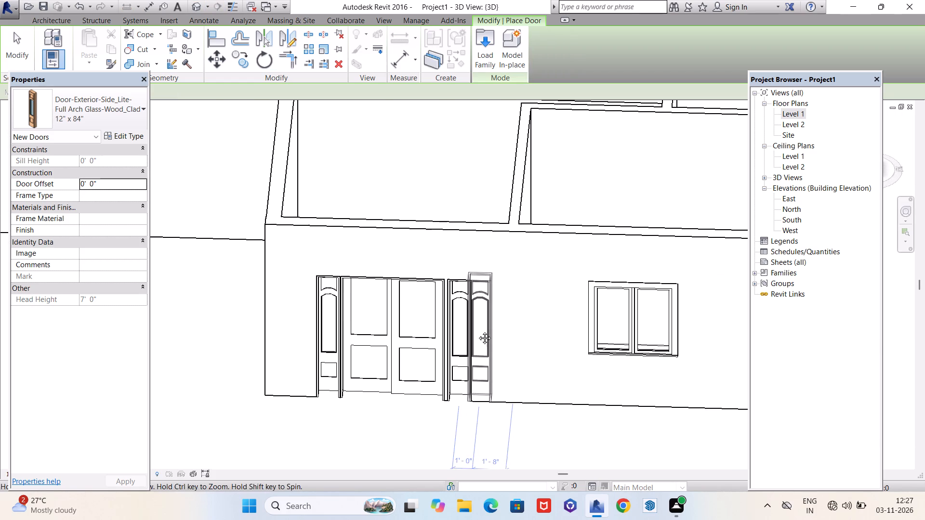
middle_click_drag(477, 331, 479, 326)
scroll(453, 327, "up", 5, "shift")
scroll(493, 343, "up", 3)
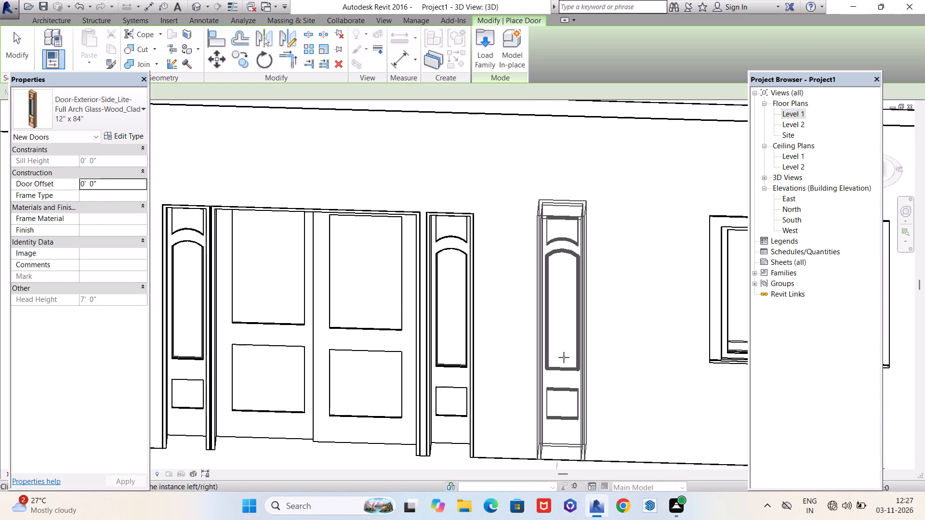
key("Escape")
key("Escape")
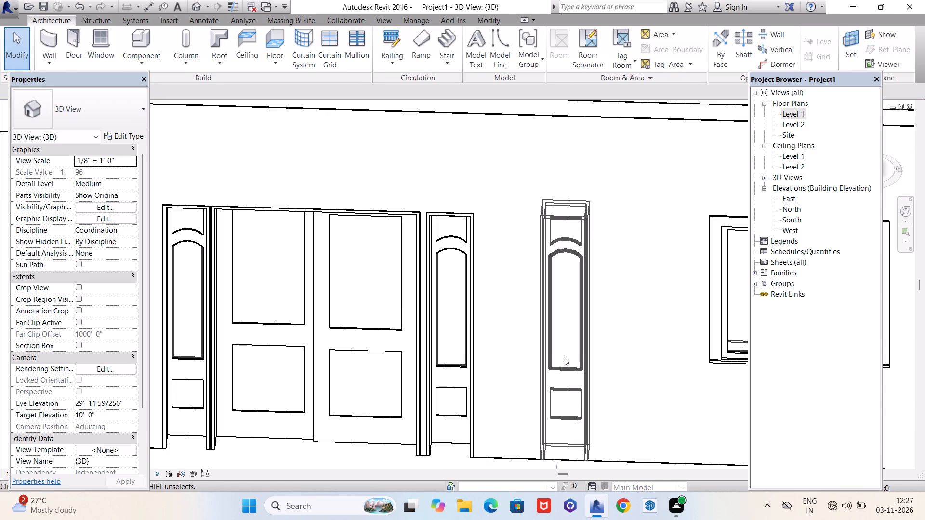
scroll(556, 313, "down", 3)
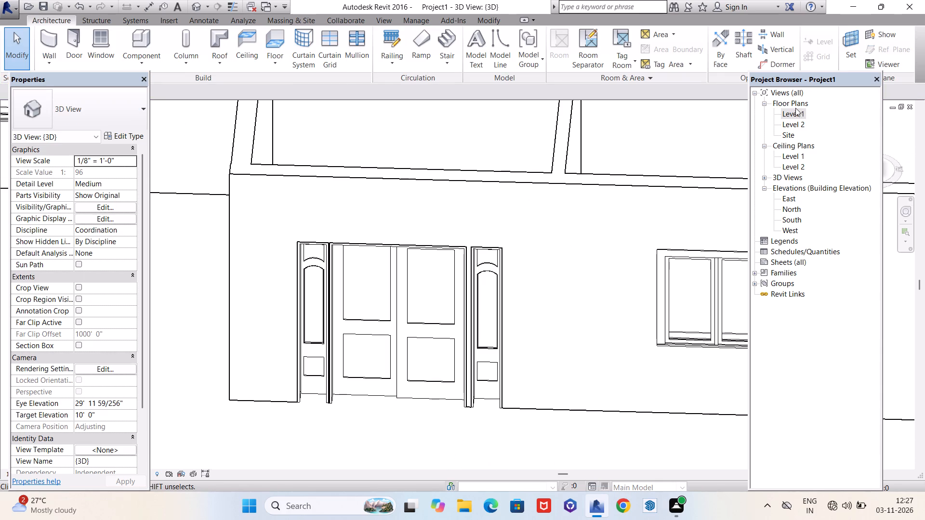
In the Level 1 floor plan, nudge the east side lite west to 3'-3" from the sliding door's centre.
double_click(795, 111)
scroll(359, 251, "down", 2)
scroll(485, 346, "up", 8)
left_click(486, 323)
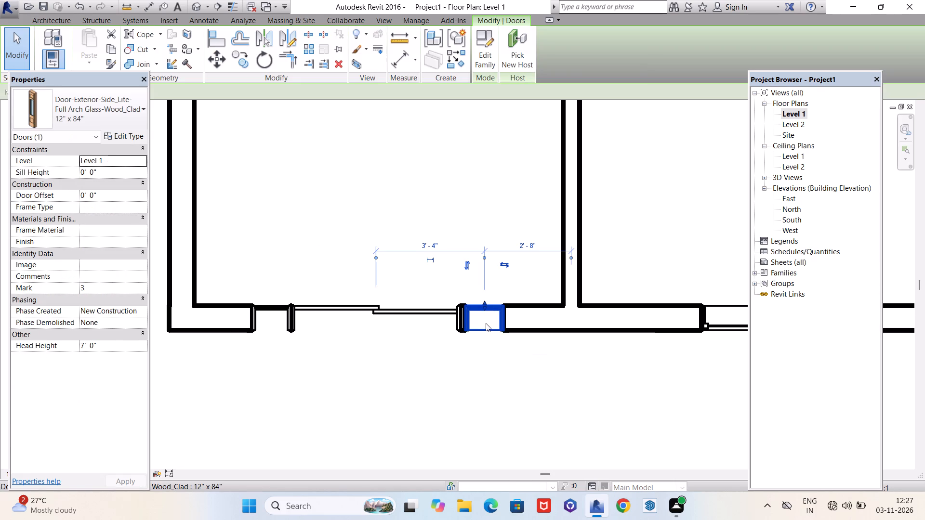
key("Left")
key("Escape")
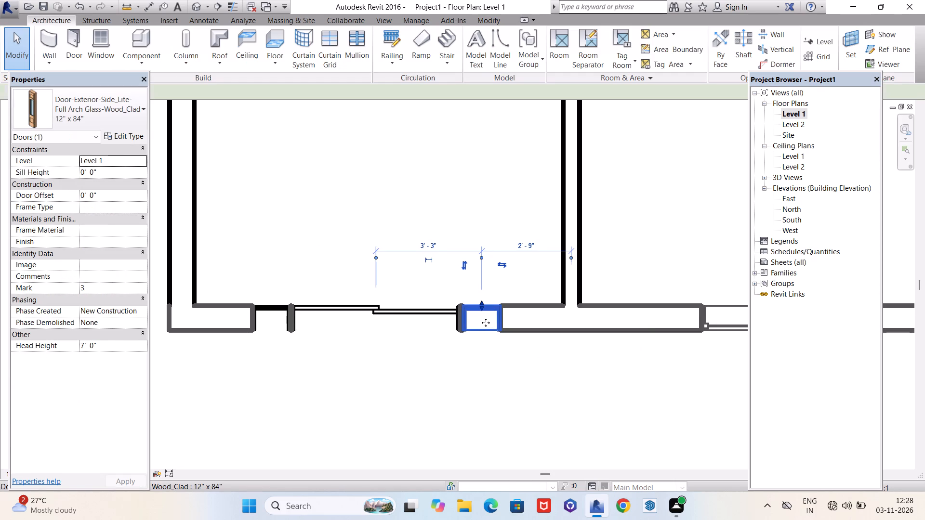
key("Escape")
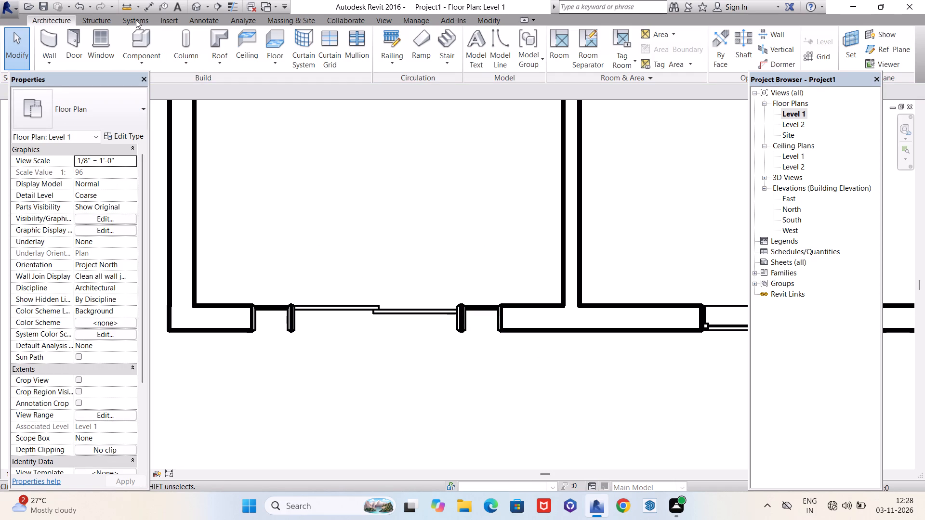
Set the default 3D view's visual style to Realistic and check the fit between the sliding door and its side lites.
left_click(198, 6)
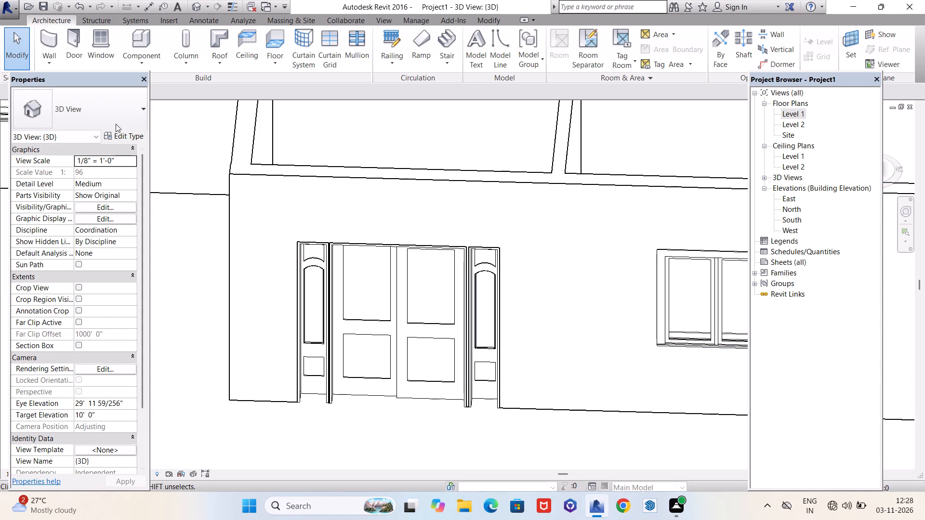
left_click_drag(106, 75, 227, 86)
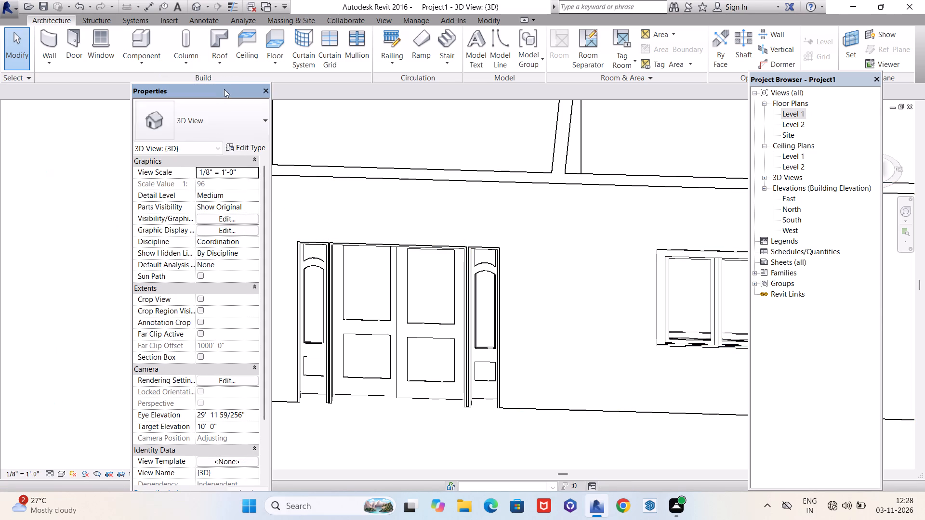
left_click(61, 474)
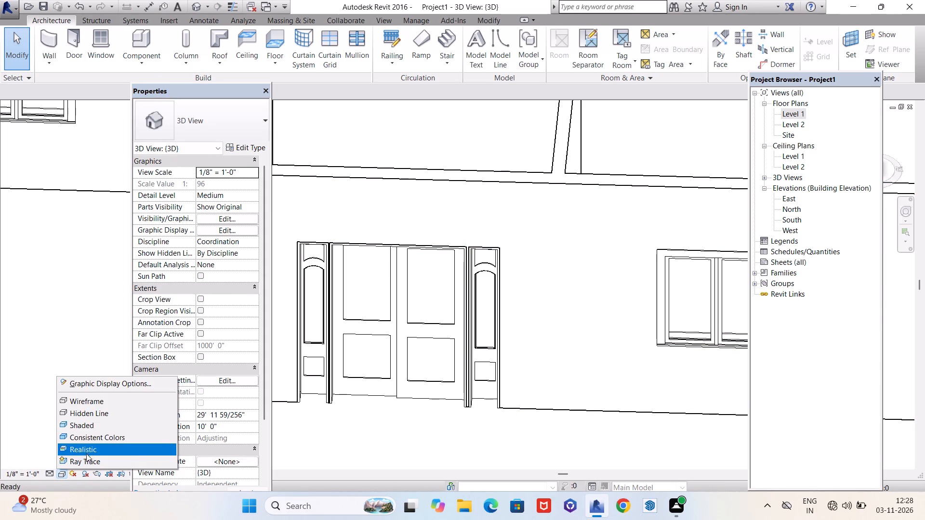
left_click(88, 451)
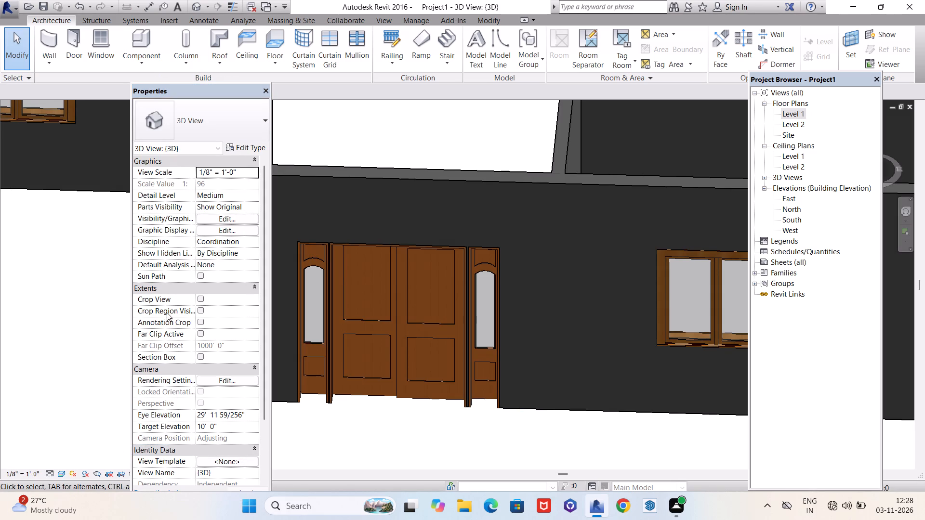
scroll(301, 271, "up", 4)
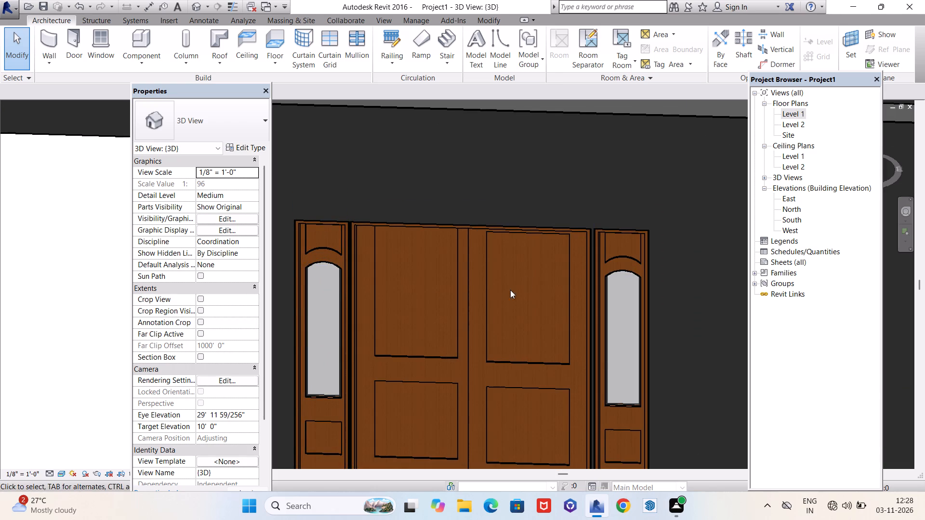
scroll(544, 246, "down", 2)
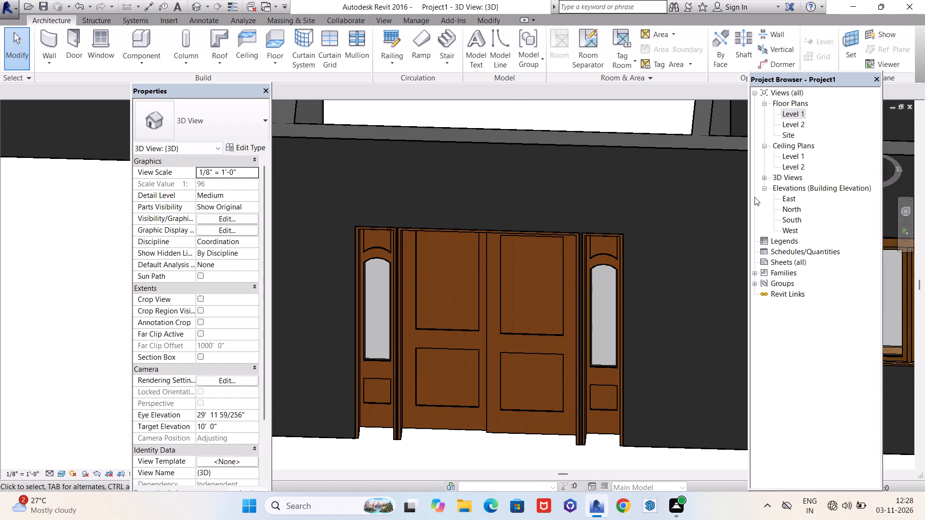
In the Level 1 floor plan, nudge the east side lite west to 3'-2" from the sliding door's centre.
double_click(792, 114)
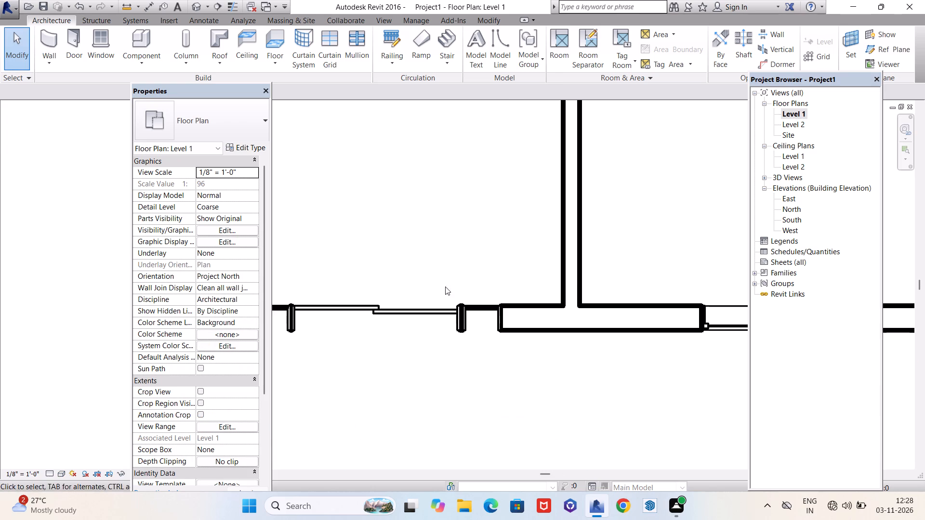
left_click(470, 305)
key("Left")
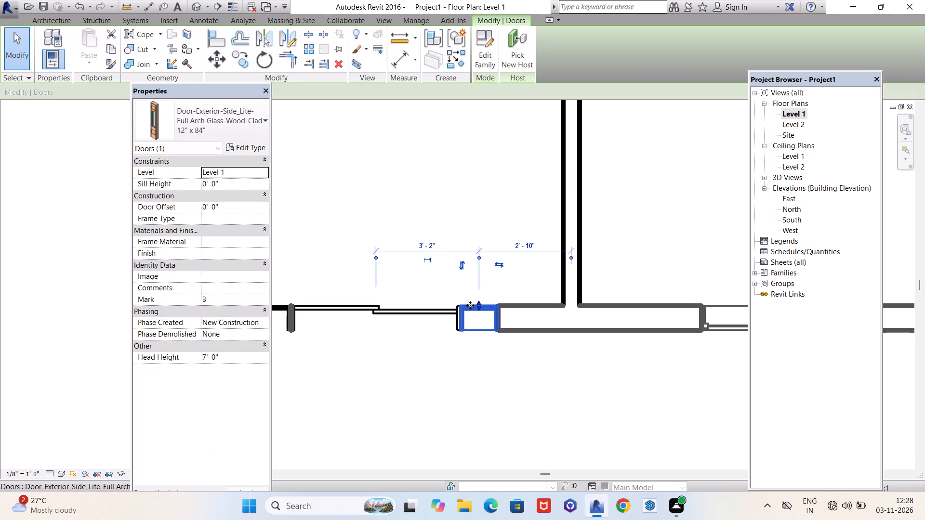
Nudge the west side lite east to 3'-1 1/2" from the sliding door's centre.
scroll(561, 317, "down", 4)
scroll(341, 316, "up", 2)
scroll(389, 313, "up", 3)
left_click(422, 312)
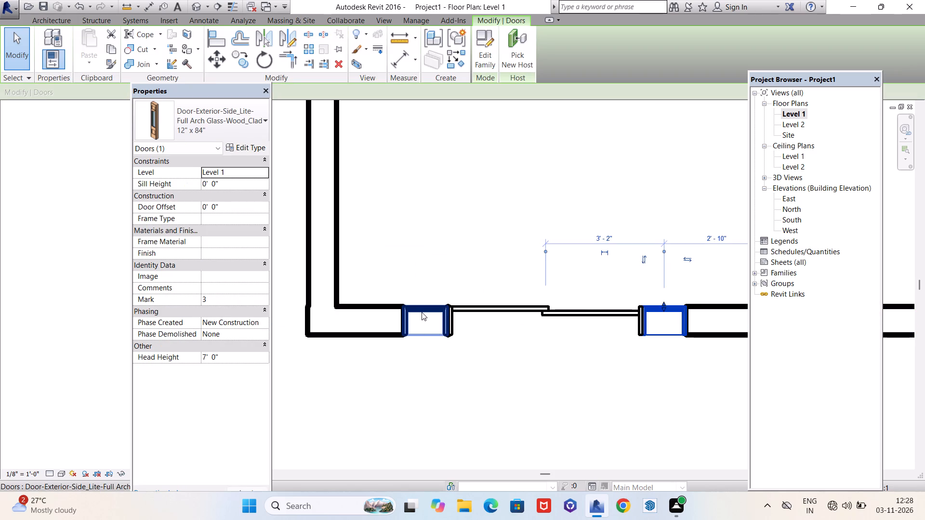
key("Right")
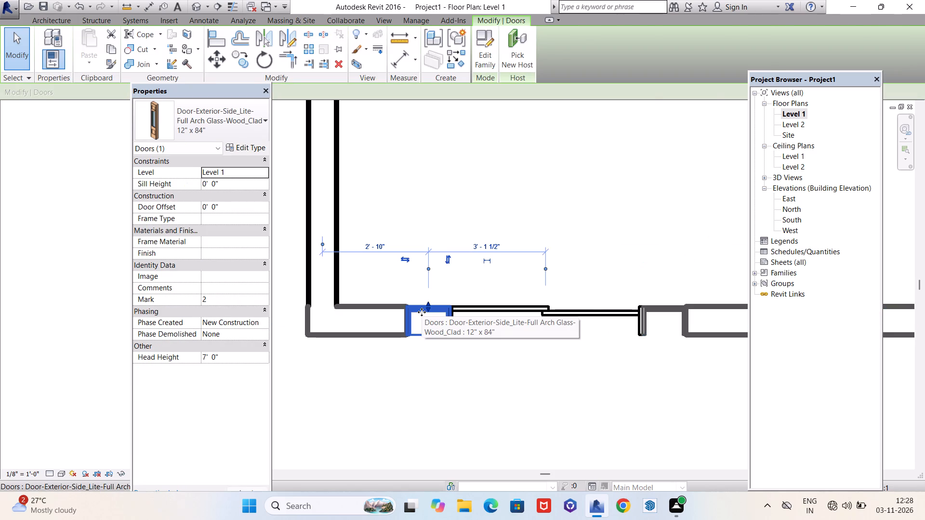
key("Escape")
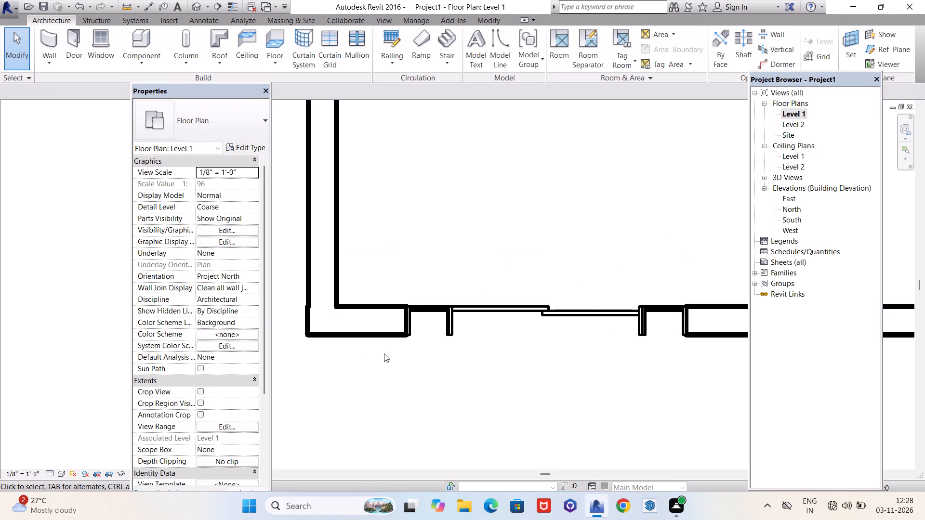
Inspect the fit between the sliding door and both side lites from the south in the default 3D view.
left_click(194, 4)
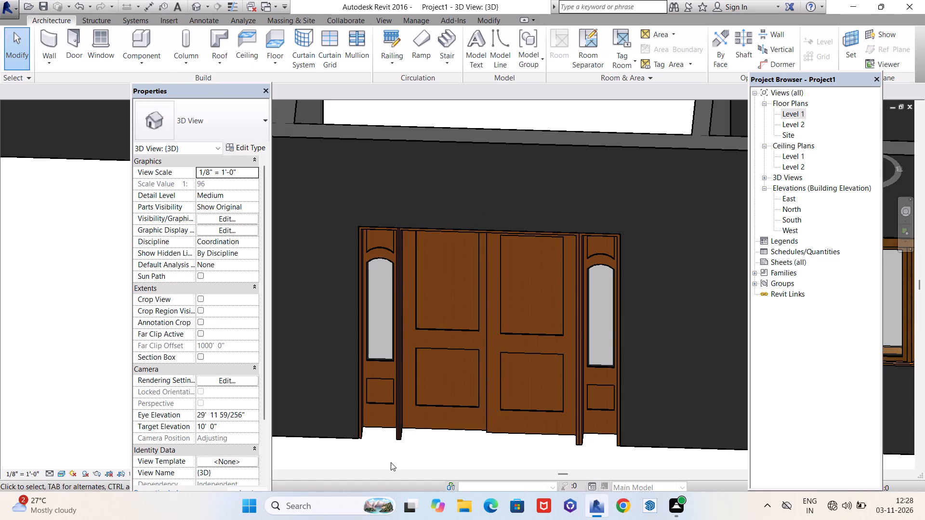
middle_click_drag(391, 462, 394, 397, "shift")
scroll(380, 423, "down", 3)
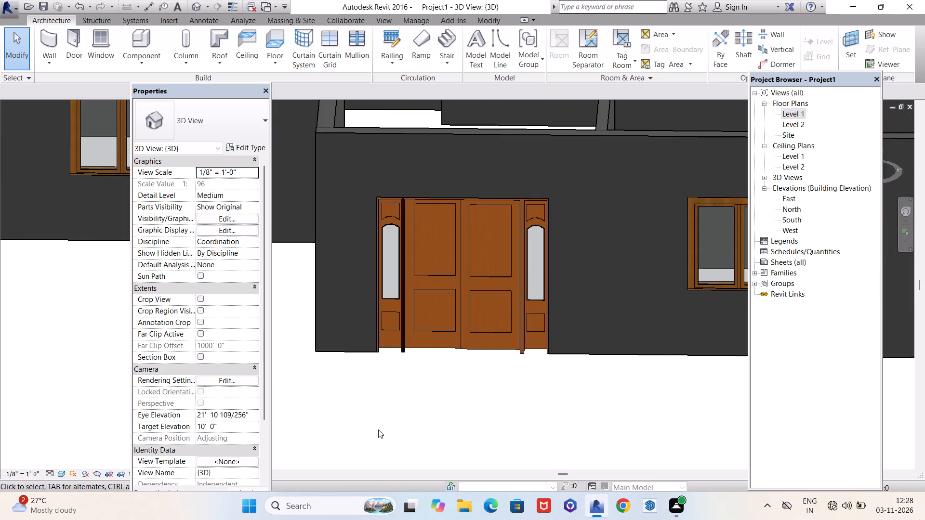
scroll(446, 287, "up", 3)
scroll(446, 287, "down", 1)
scroll(410, 360, "down", 2)
middle_click_drag(408, 388, 416, 336, "shift")
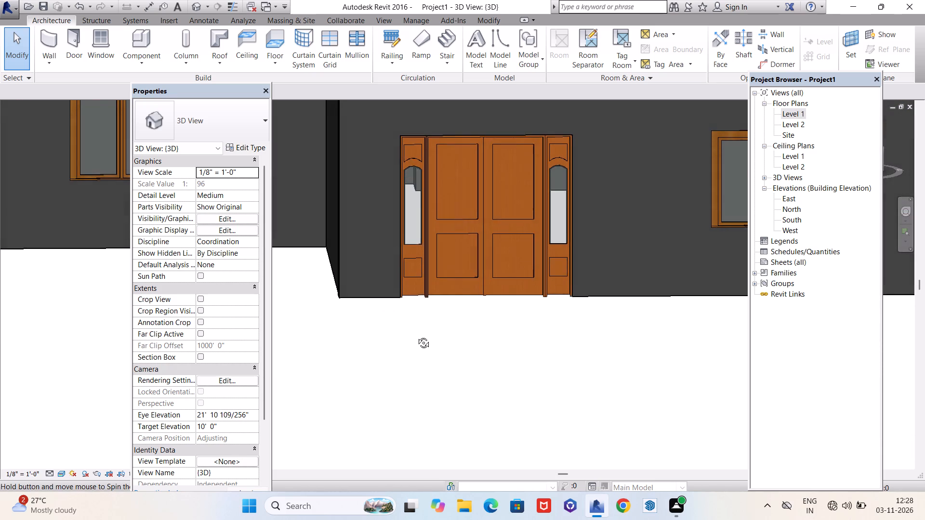
middle_click_drag(416, 336, 417, 396, "shift")
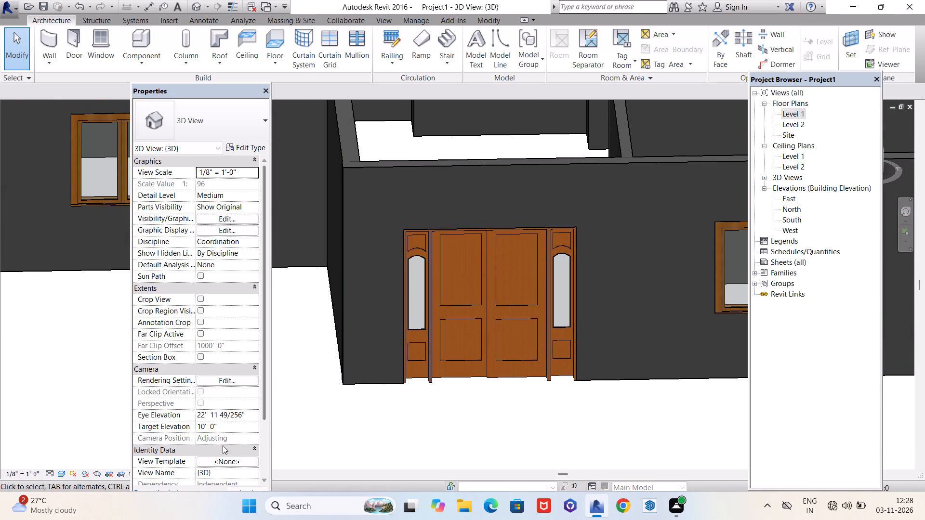
Return to the Level 1 floor plan and move the Properties palette clear of the drawing.
double_click(795, 111)
scroll(431, 388, "down", 4)
scroll(428, 390, "up", 1)
scroll(428, 390, "down", 1)
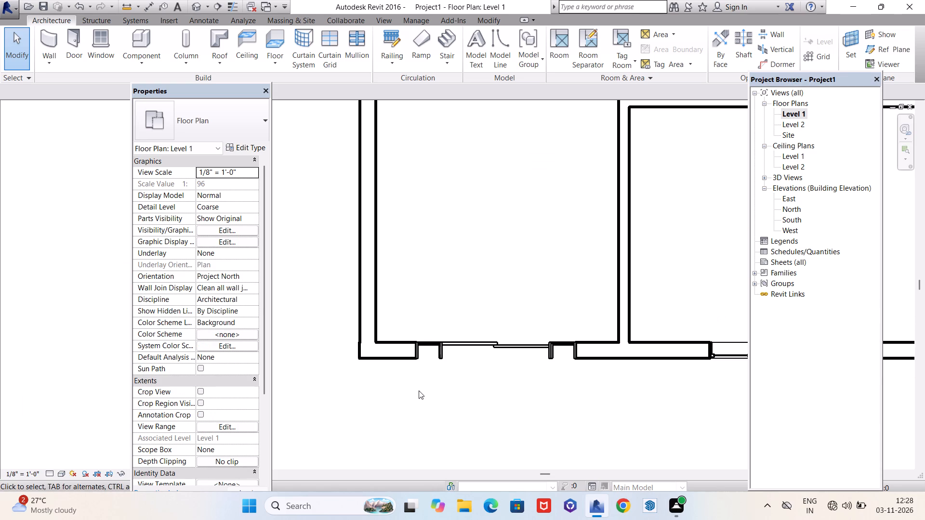
left_click_drag(244, 89, 162, 109)
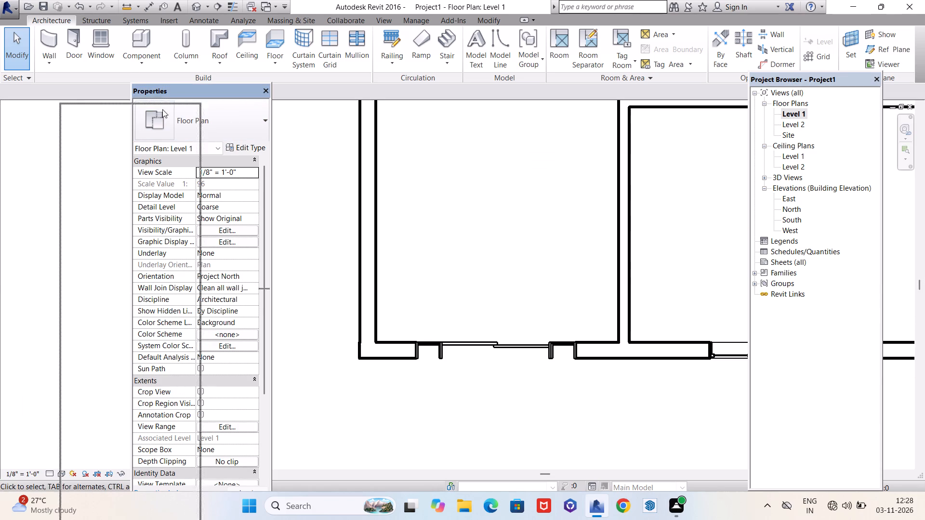
left_click_drag(162, 109, 123, 108)
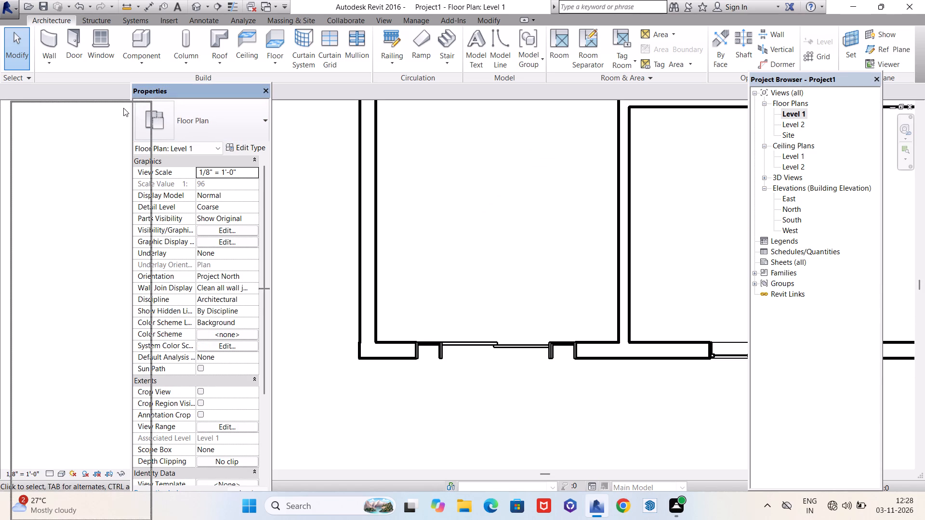
left_click_drag(123, 108, 127, 91)
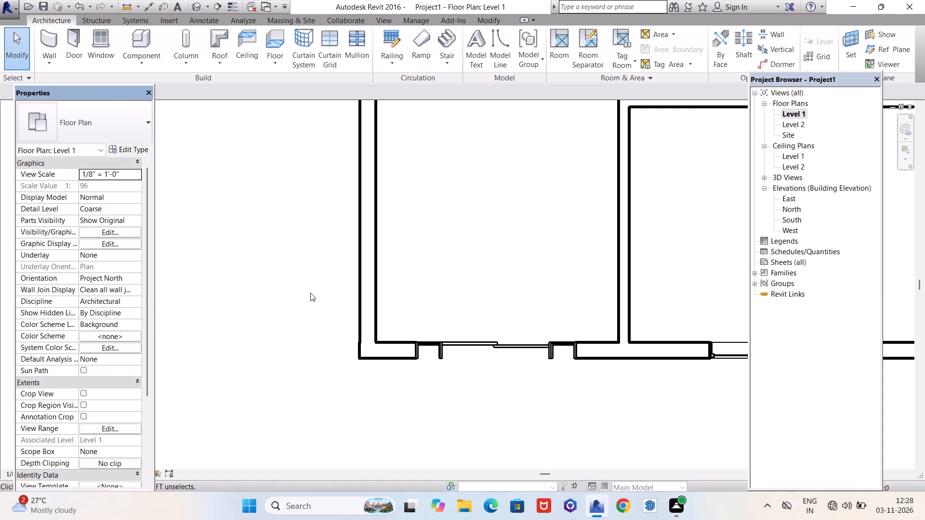
Start placing a door and load the Door-Interior-Single-3_Panel_Vert-Wood family from the US Imperial library's residential doors.
scroll(306, 296, "down", 4)
scroll(426, 482, "down", 4)
scroll(529, 430, "down", 5)
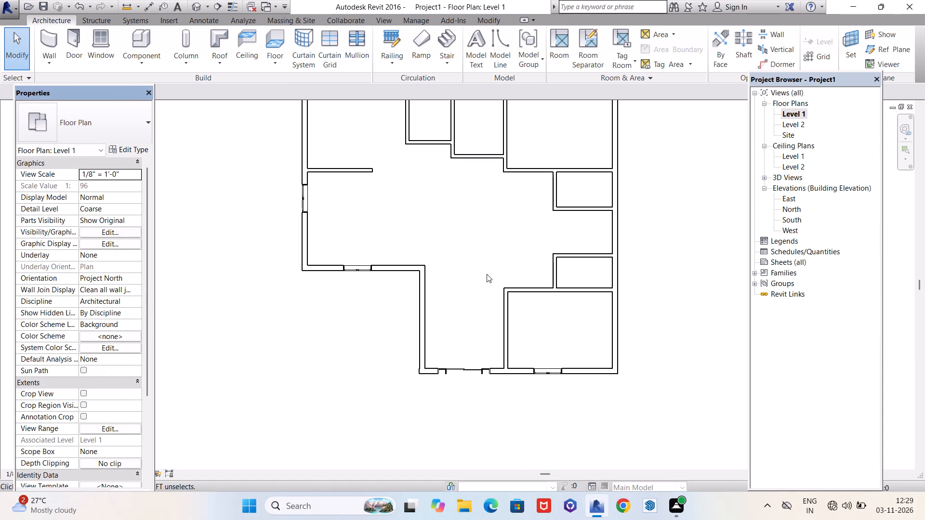
left_click(77, 37)
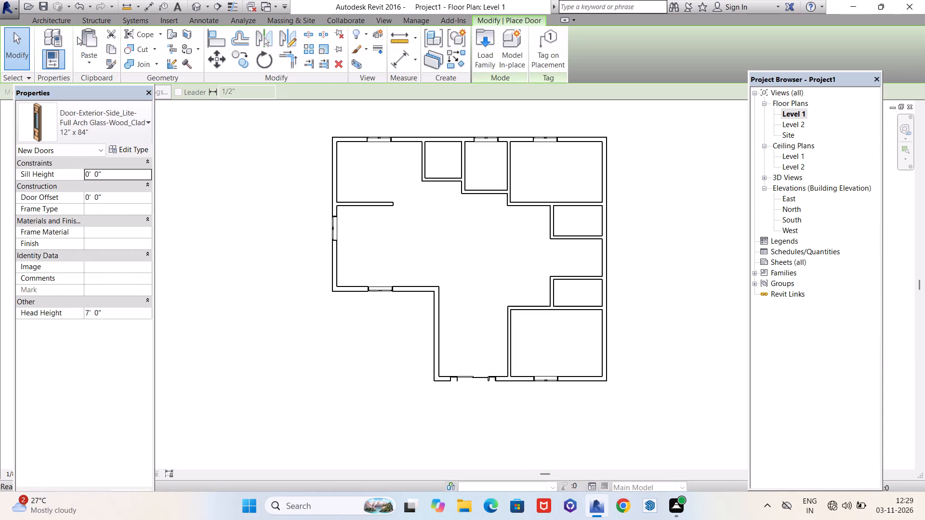
left_click(487, 34)
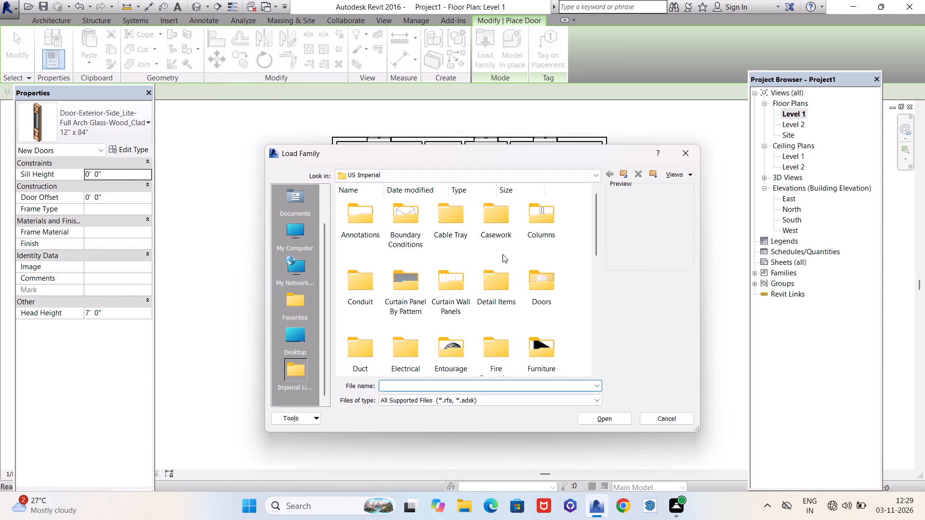
double_click(548, 277)
double_click(464, 221)
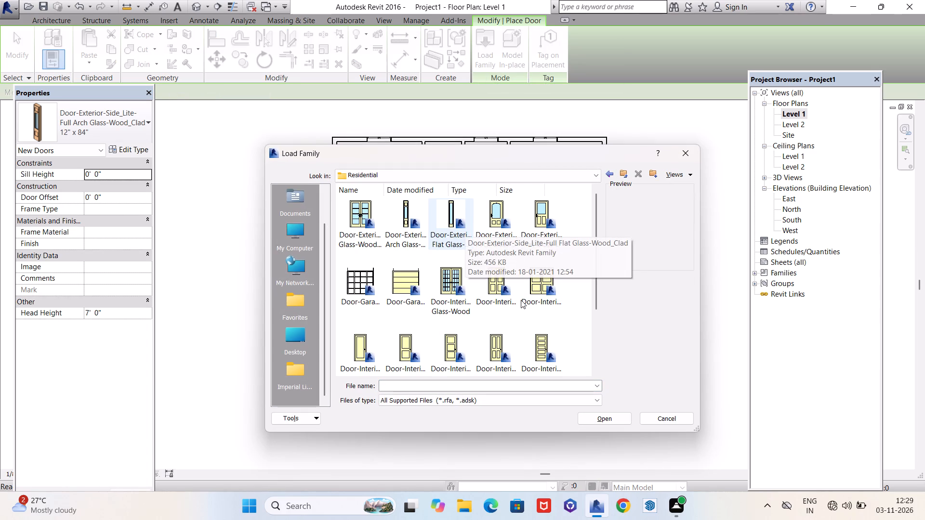
scroll(521, 300, "down", 1)
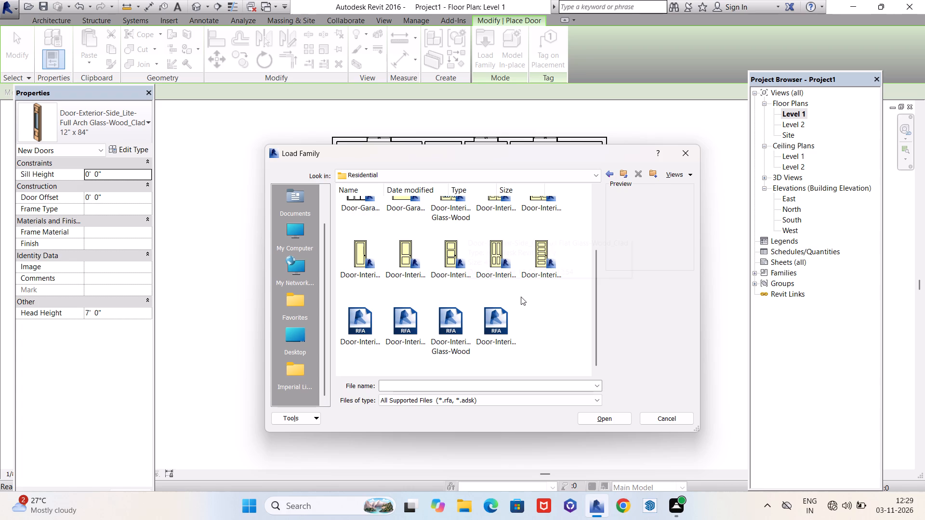
scroll(521, 297, "up", 1)
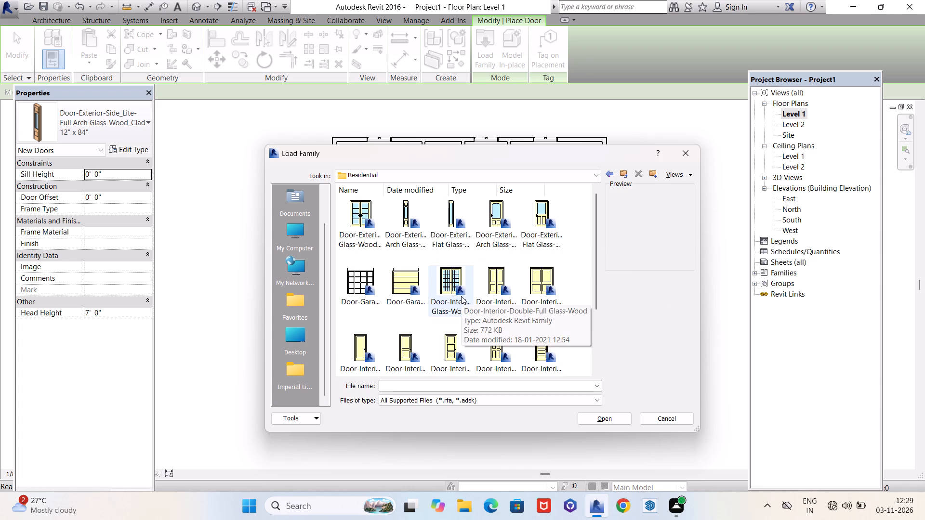
scroll(462, 295, "down", 1)
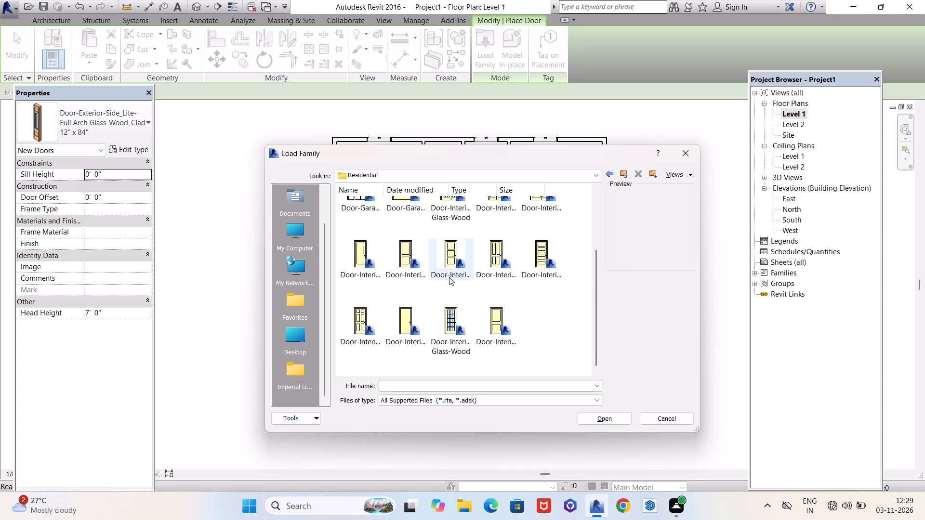
left_click(451, 272)
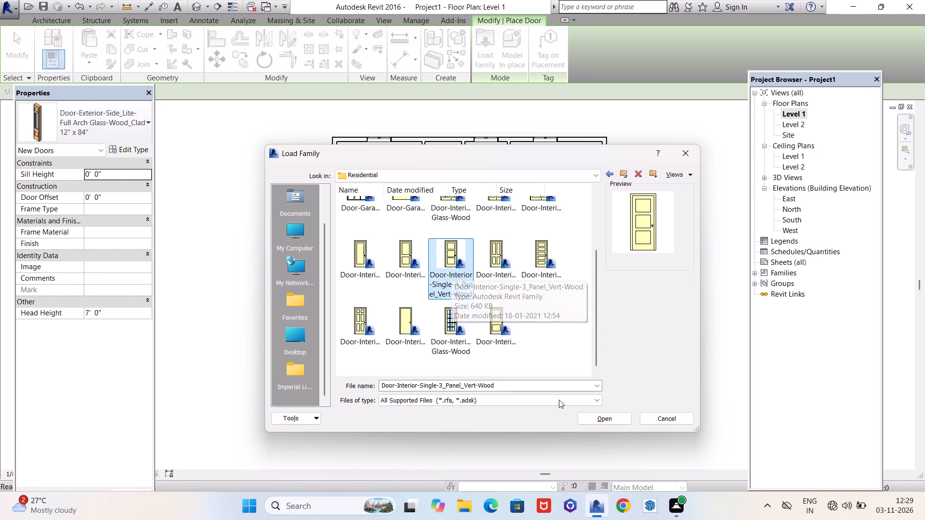
left_click(594, 415)
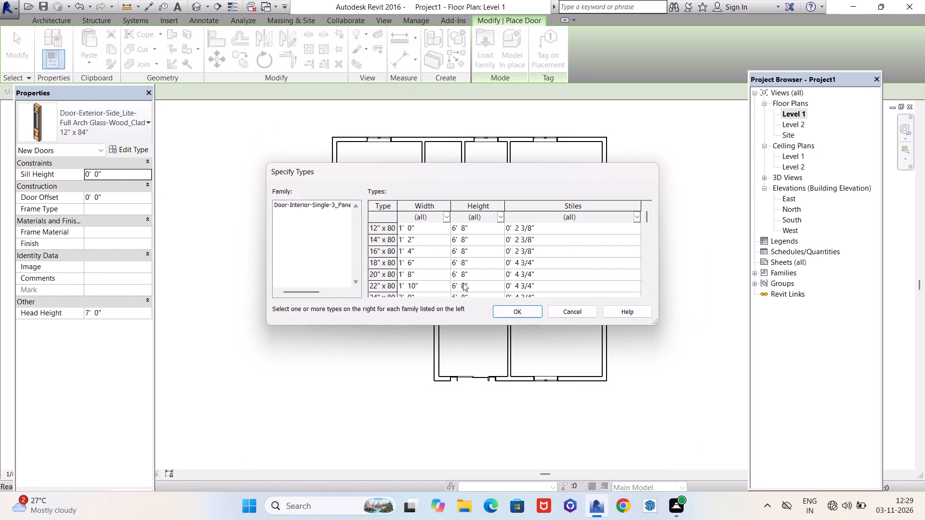
Choose the 36" x 80" type for the loaded three-panel interior door family.
scroll(436, 269, "down", 4)
scroll(436, 269, "up", 1)
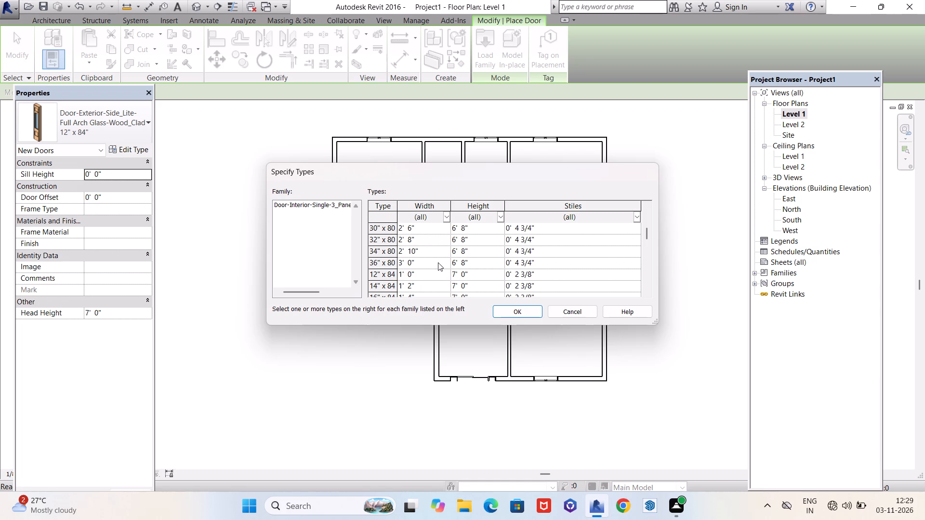
left_click(438, 262)
left_click(509, 312)
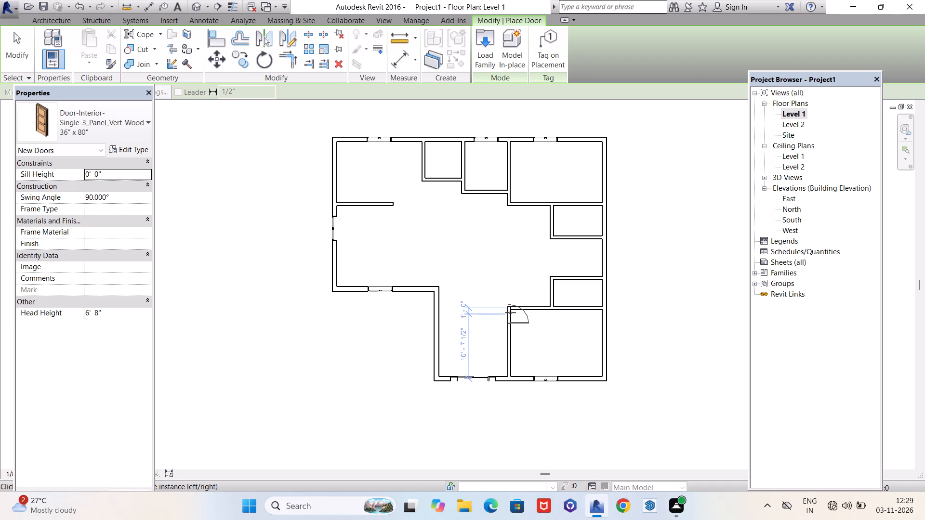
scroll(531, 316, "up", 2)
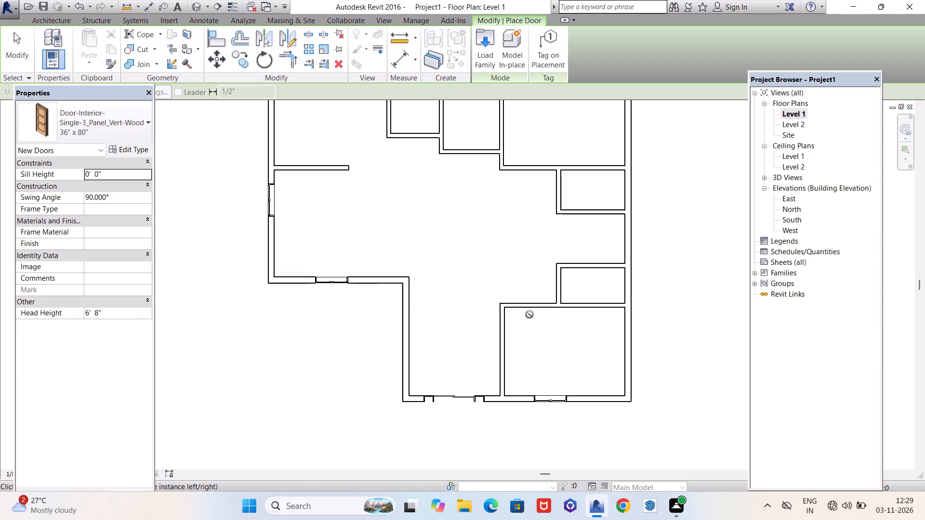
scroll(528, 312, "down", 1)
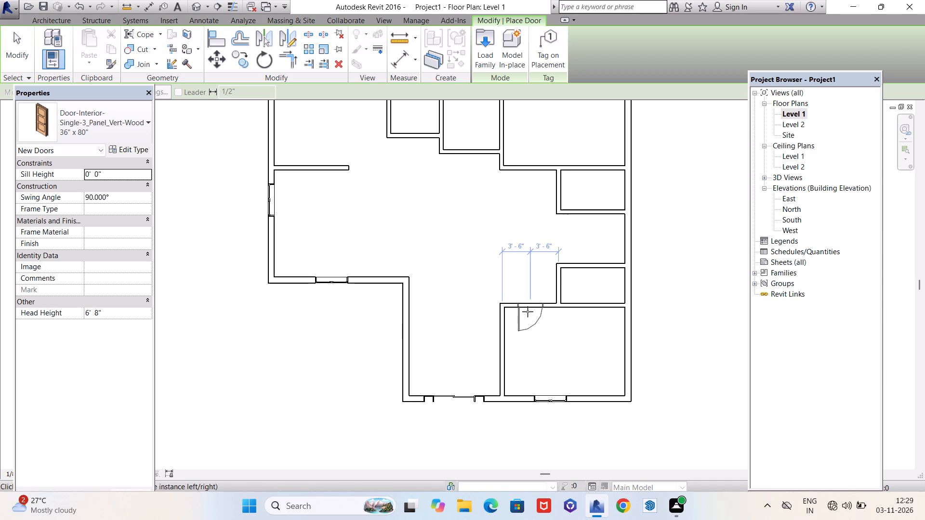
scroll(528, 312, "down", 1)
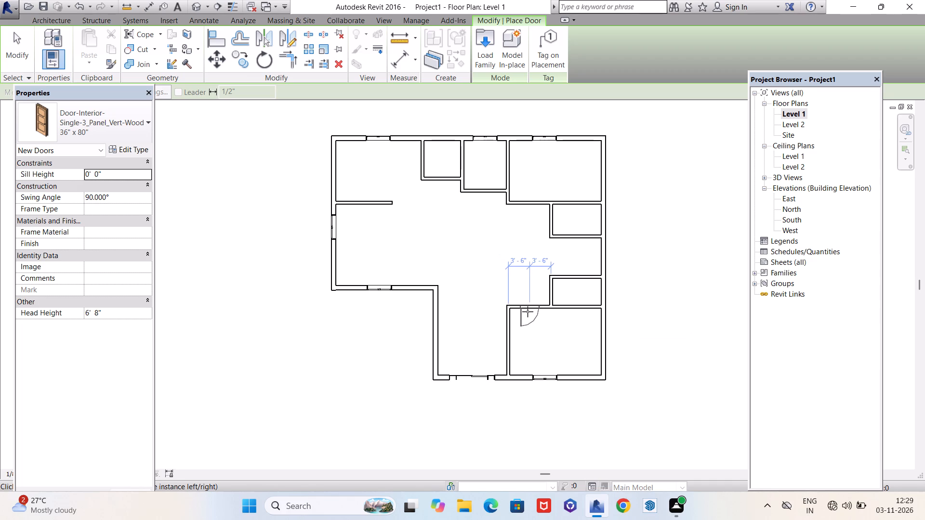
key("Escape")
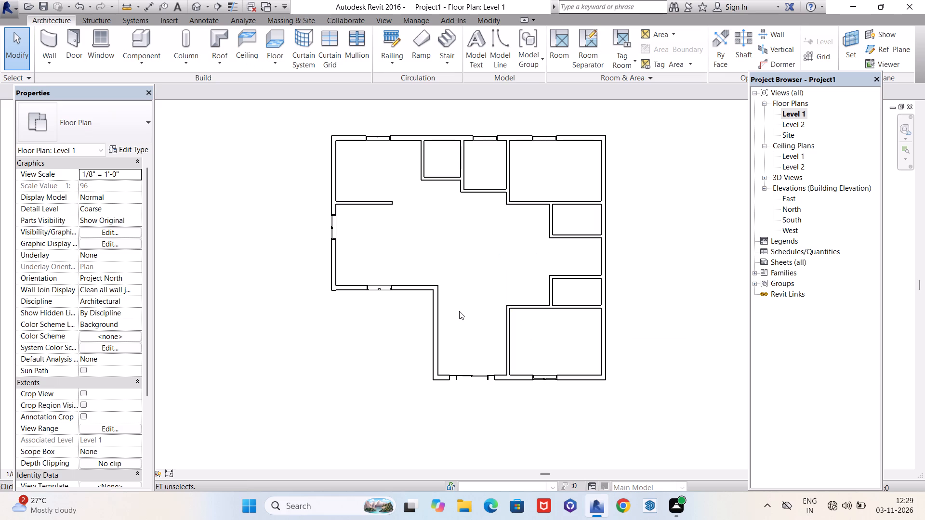
Place a 36" x 80" Door-Interior-Single-3_Panel_Vert-Wood in the southeast room's north partition, about 2'-6" from its west partition, swinging into the room.
scroll(459, 311, "down", 3)
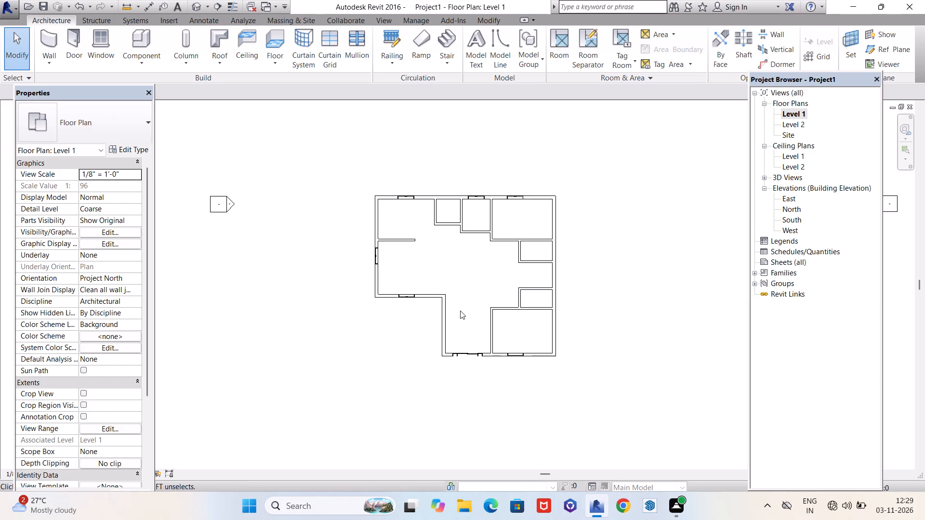
scroll(498, 310, "up", 2)
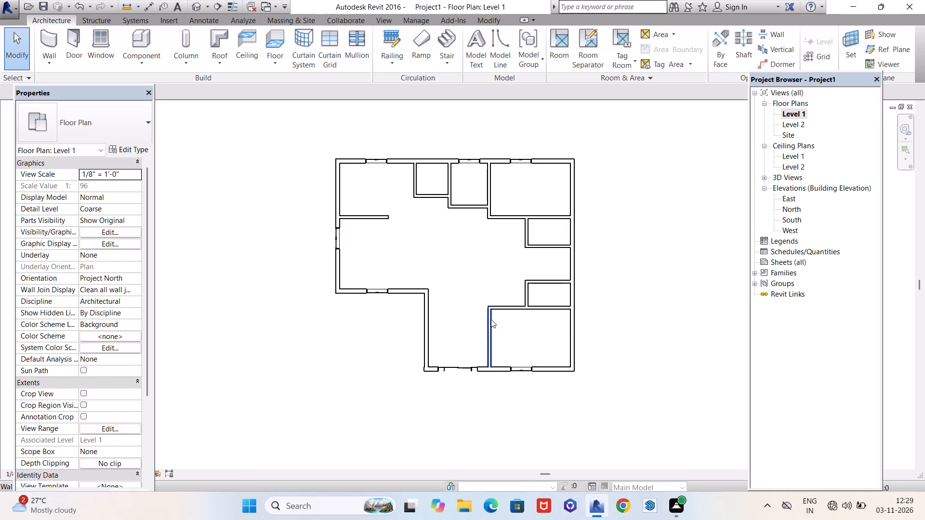
scroll(488, 324, "up", 1)
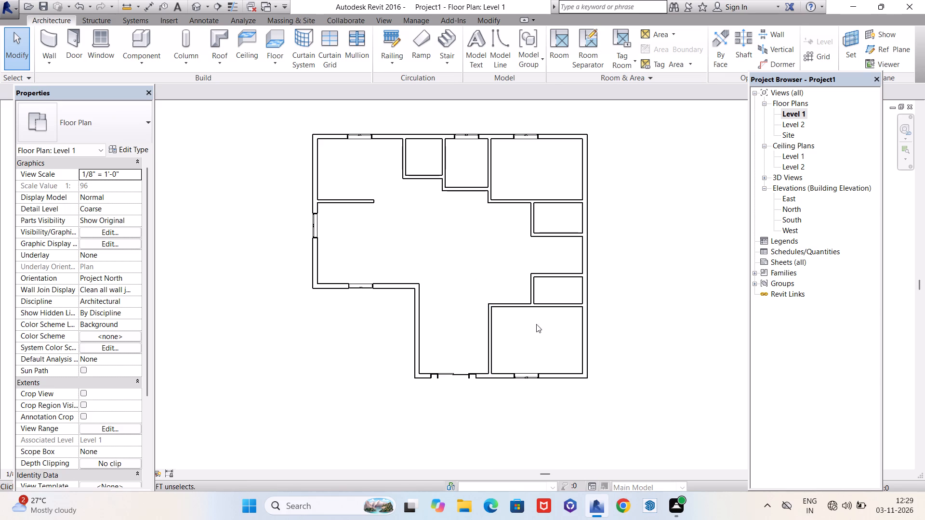
scroll(522, 305, "up", 3)
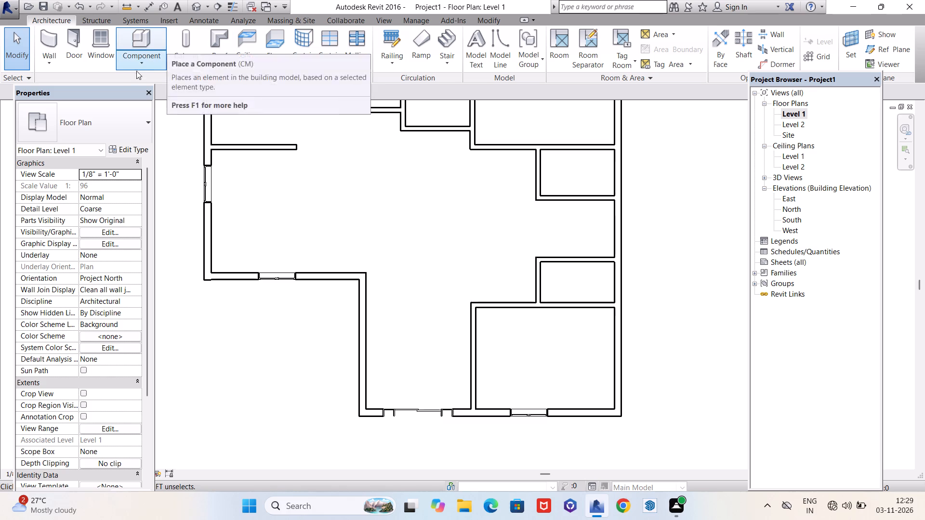
left_click(69, 38)
left_click(122, 112)
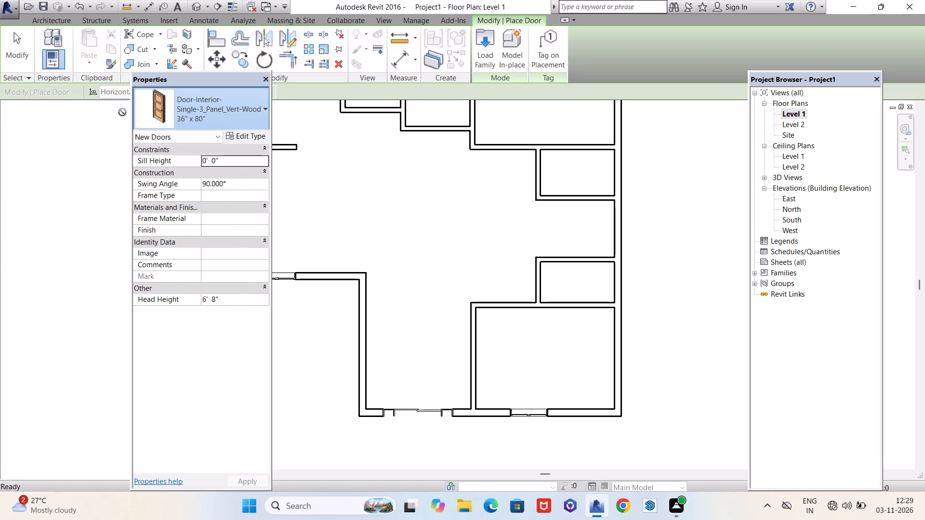
left_click(176, 104)
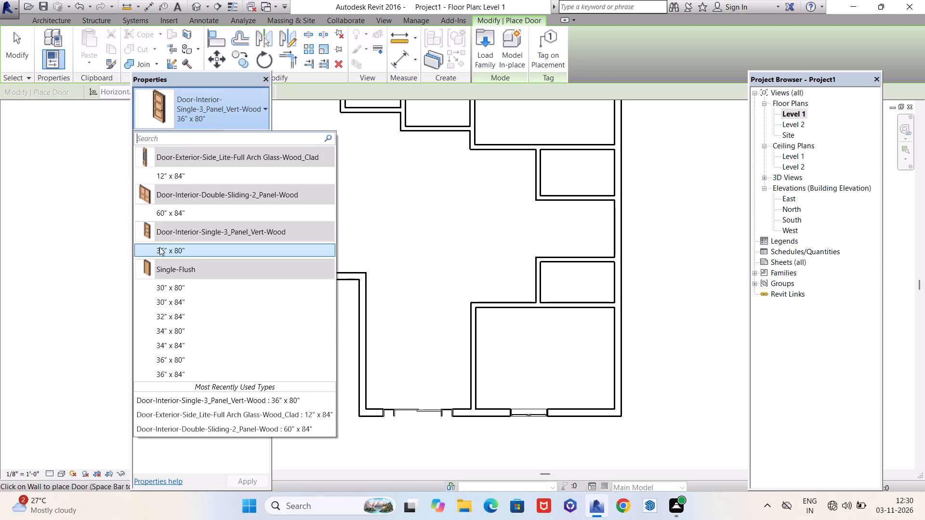
left_click(159, 248)
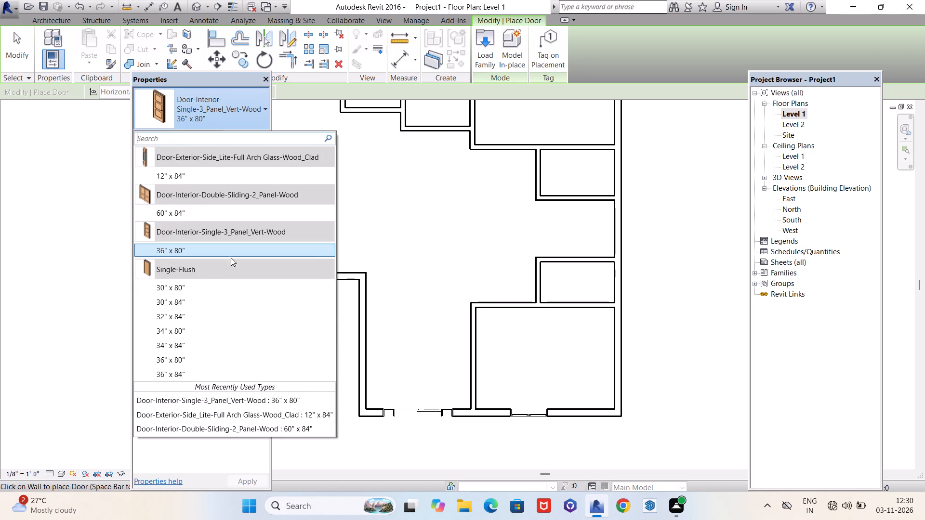
scroll(469, 353, "up", 1)
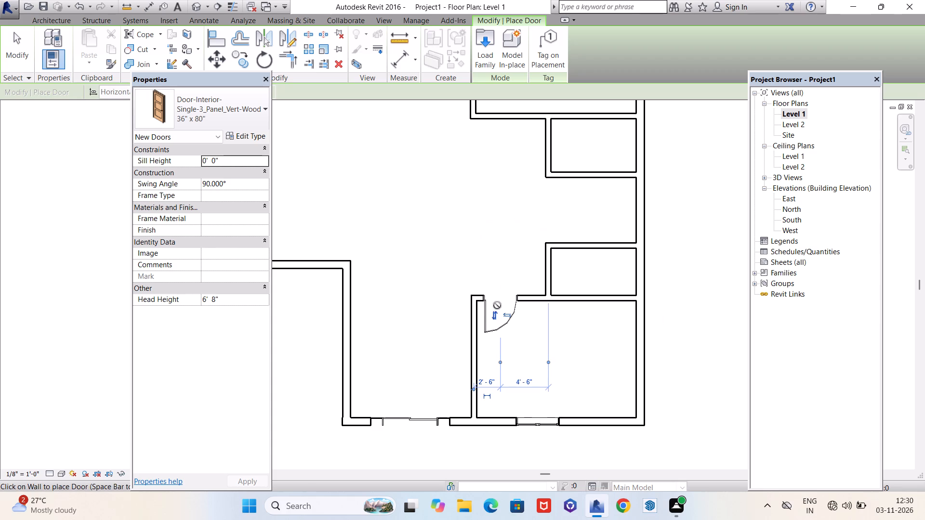
scroll(571, 294, "up", 2)
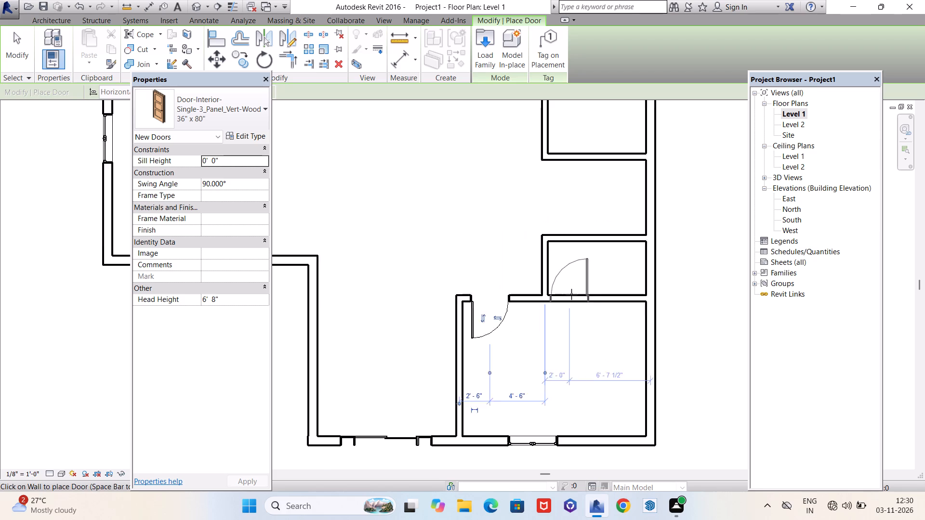
Place a 36" x 80" three-panel door in the northeast room's south partition, about 2'-0" from its west partition, swinging into the room.
scroll(571, 294, "up", 1)
scroll(571, 294, "down", 3)
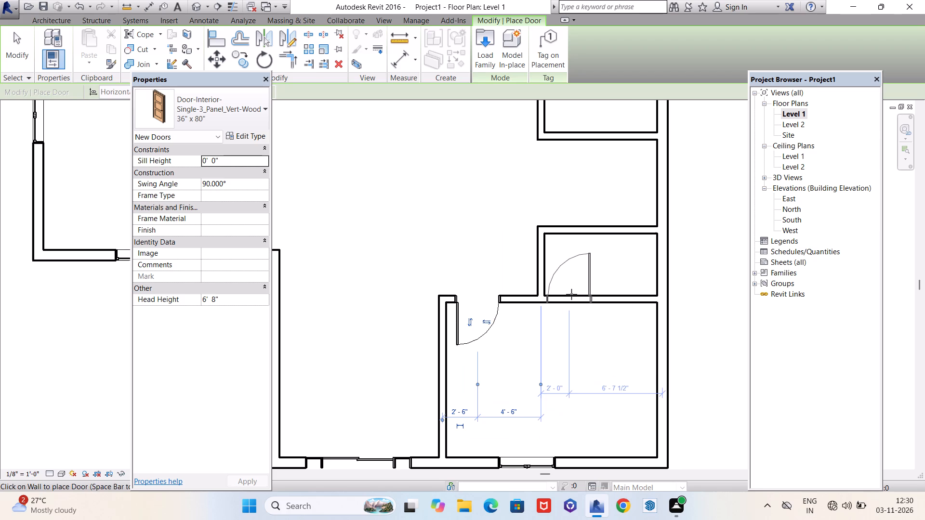
scroll(571, 294, "down", 3)
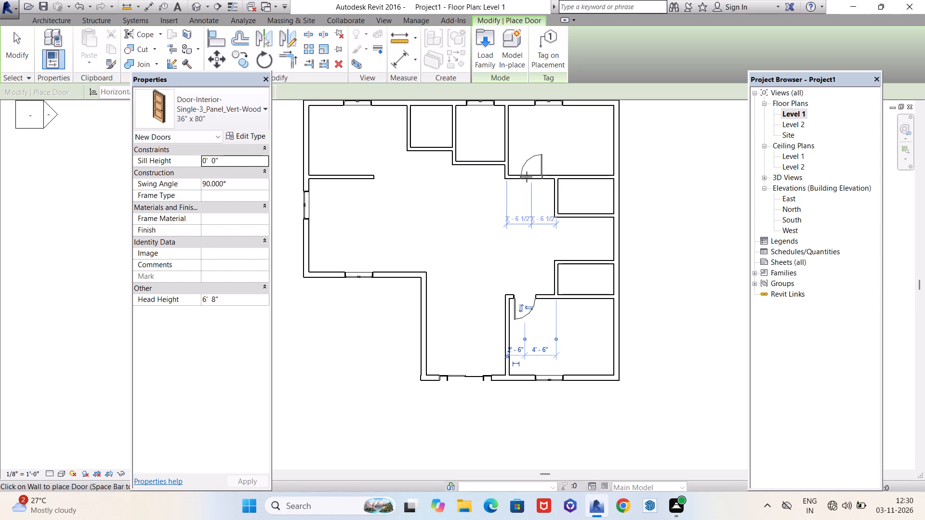
key("space")
scroll(520, 177, "up", 3)
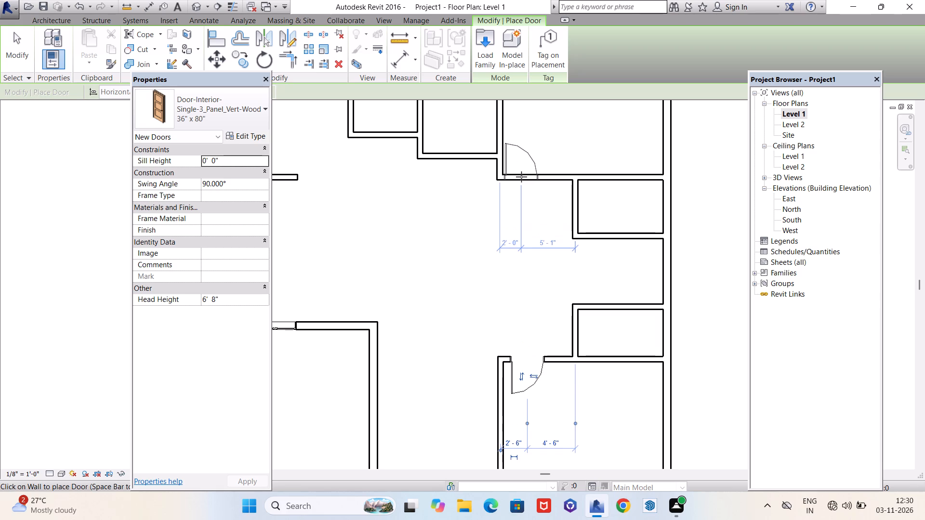
scroll(524, 177, "up", 4)
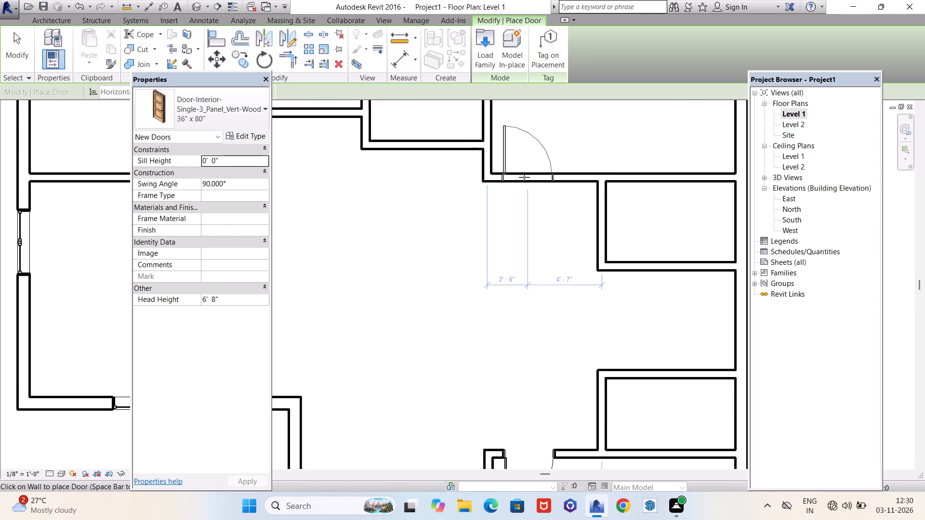
left_click(522, 175)
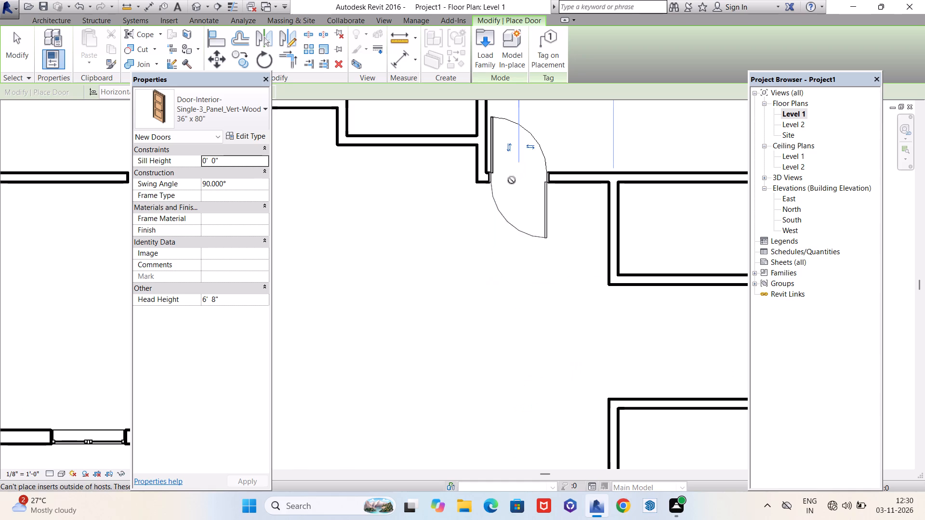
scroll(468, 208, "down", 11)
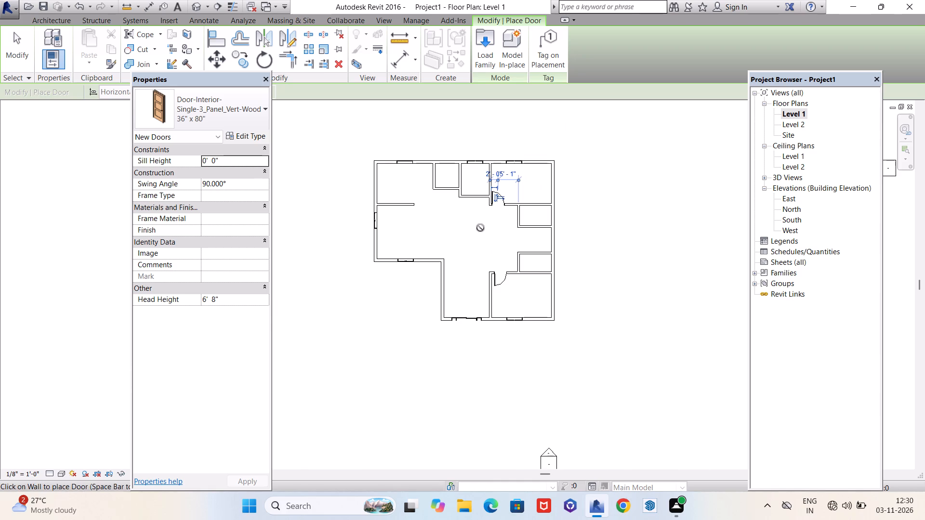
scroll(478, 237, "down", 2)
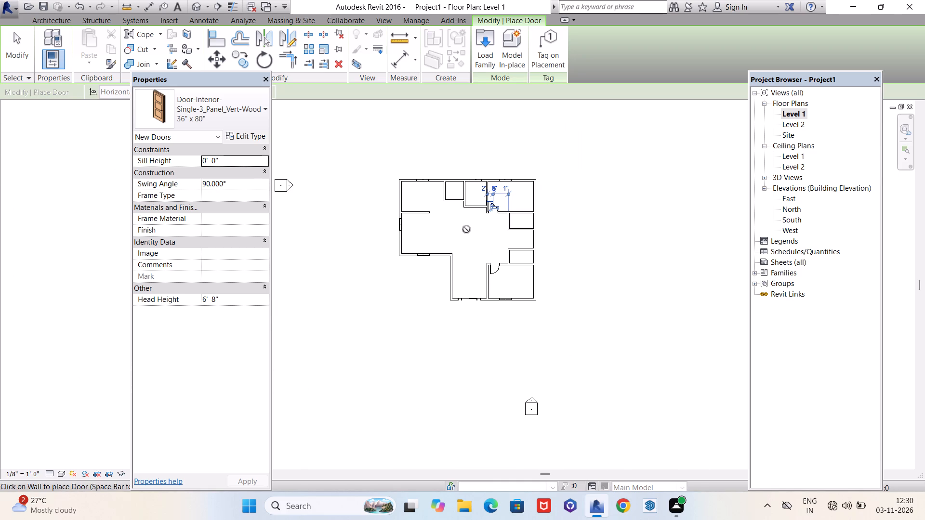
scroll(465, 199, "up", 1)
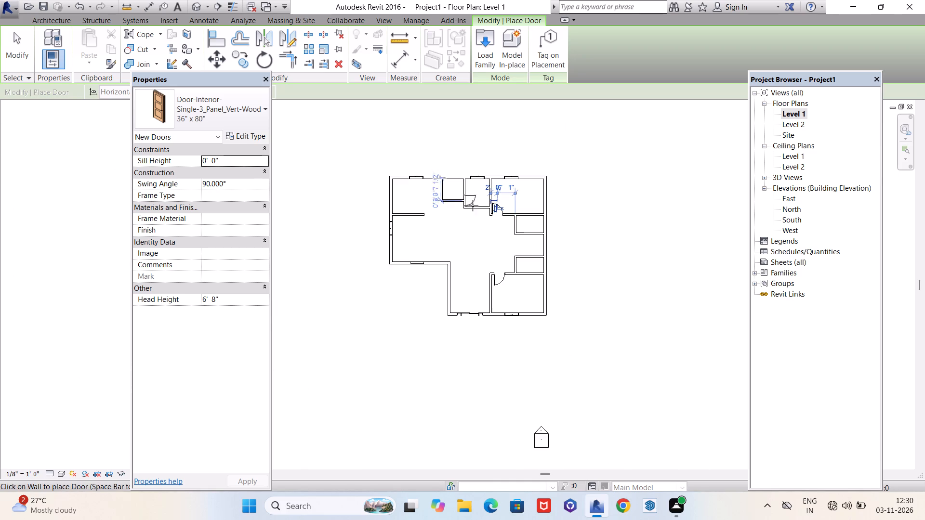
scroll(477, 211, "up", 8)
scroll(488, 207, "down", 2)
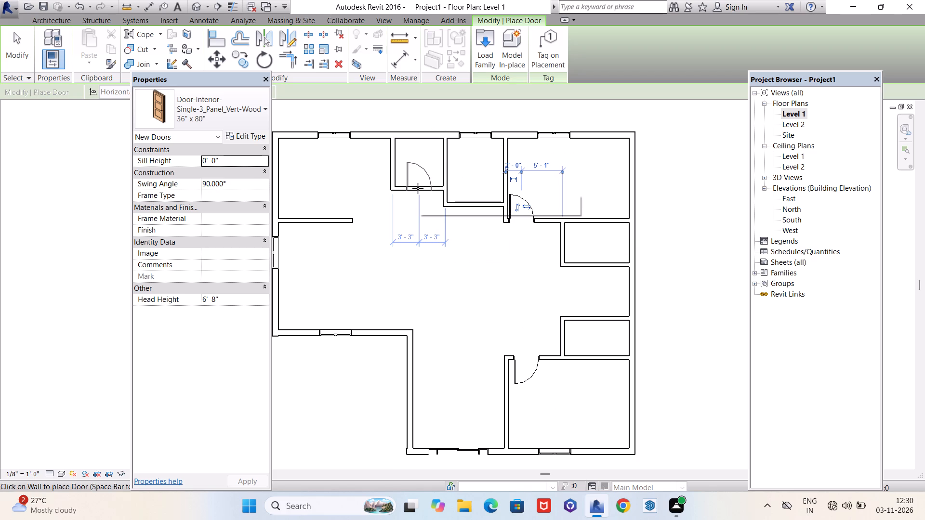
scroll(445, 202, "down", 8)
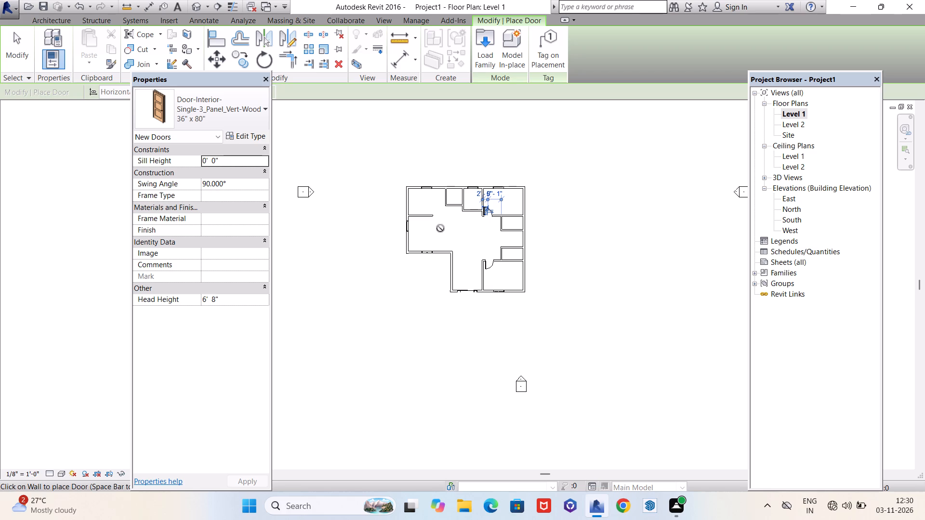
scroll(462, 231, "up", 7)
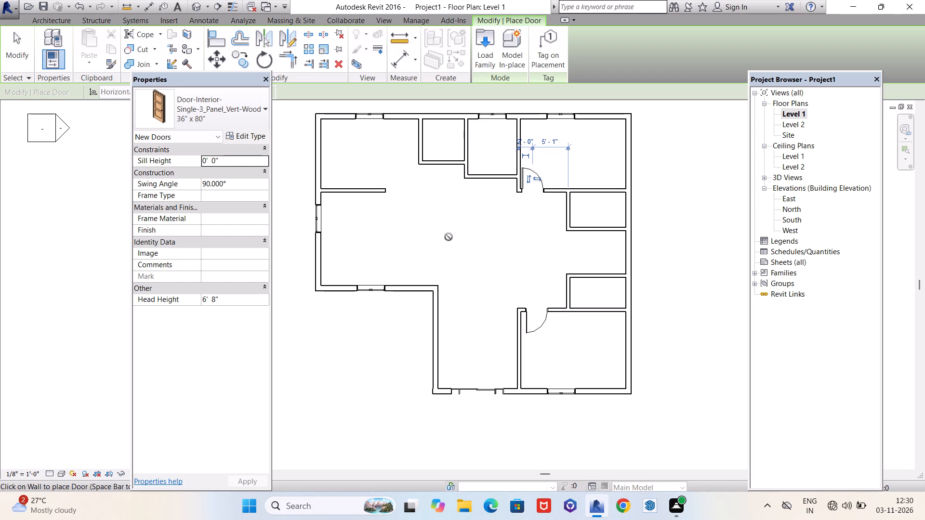
End door placement and nudge the northeast room's door east to about 2'-5" from the west partition.
key("Escape")
key("Escape")
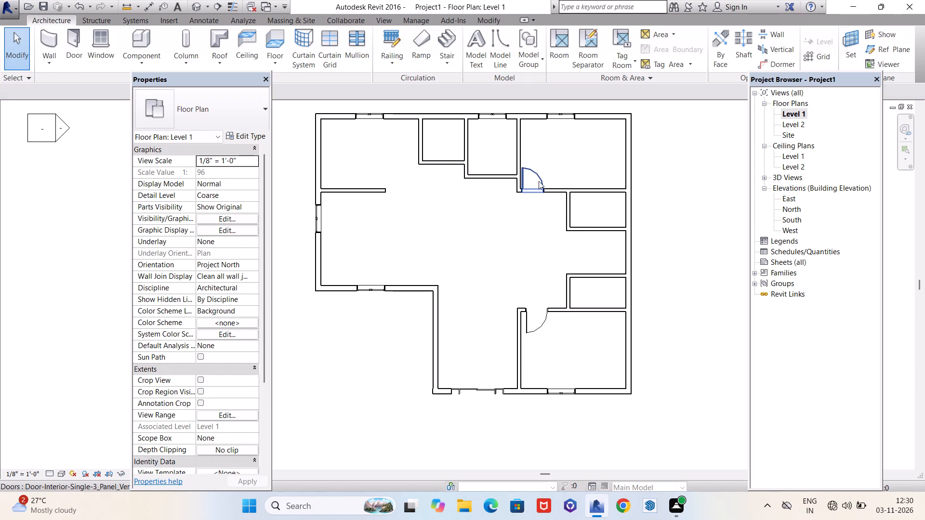
left_click(539, 180)
key("Right")
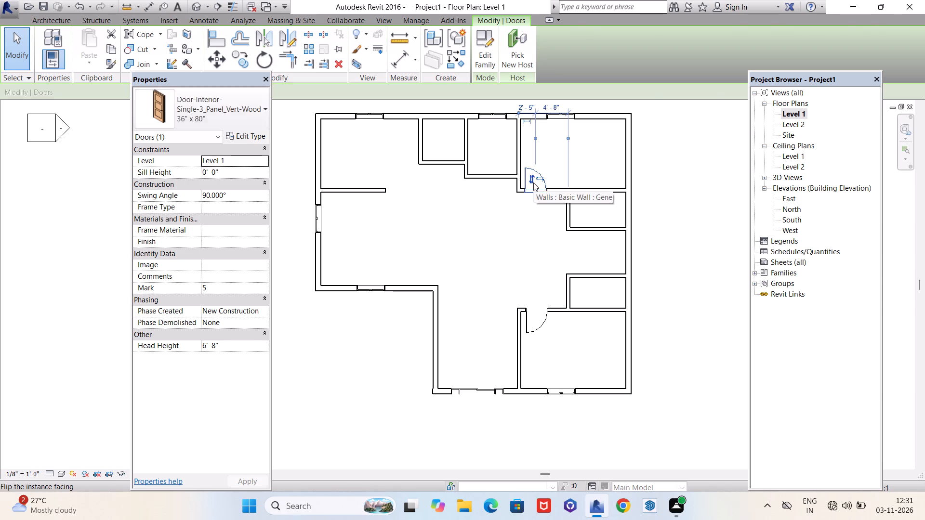
key("Escape")
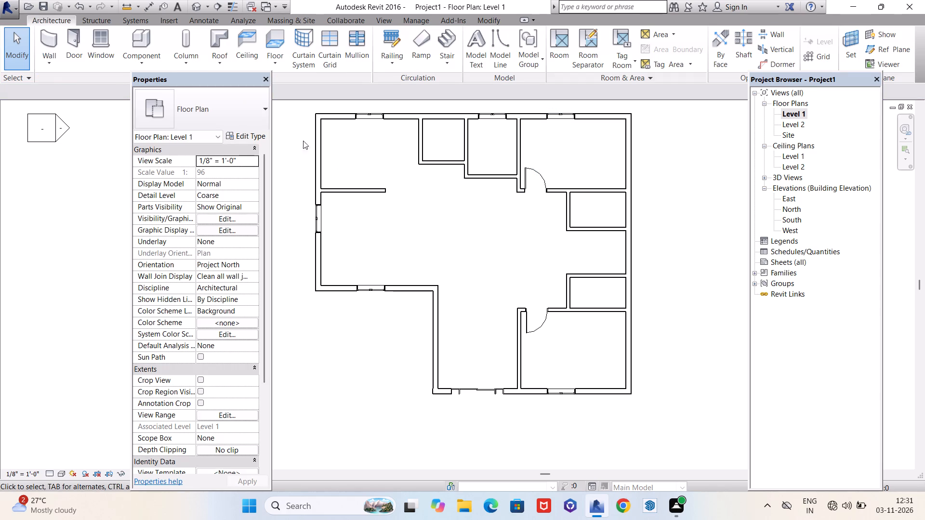
Start placing a window and load the Transom with Trim family from the US Imperial library's Windows folder.
left_click(104, 48)
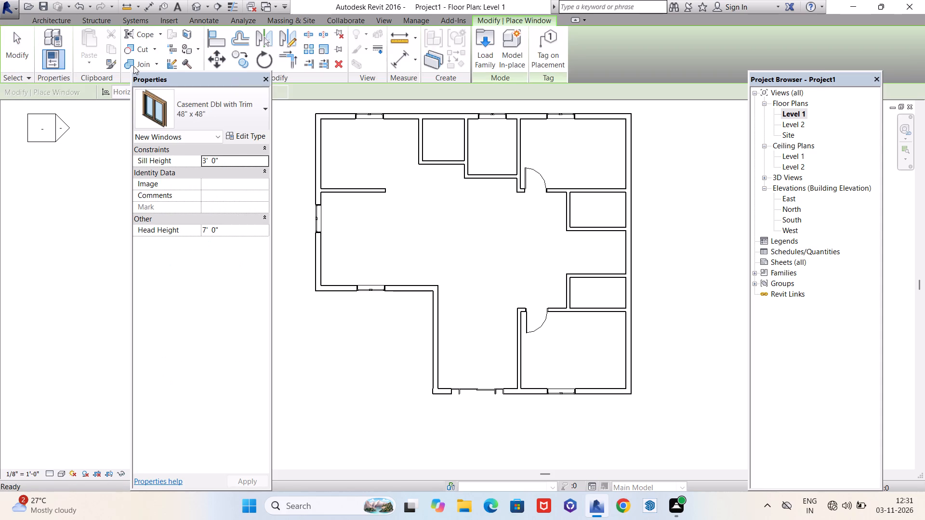
left_click(487, 55)
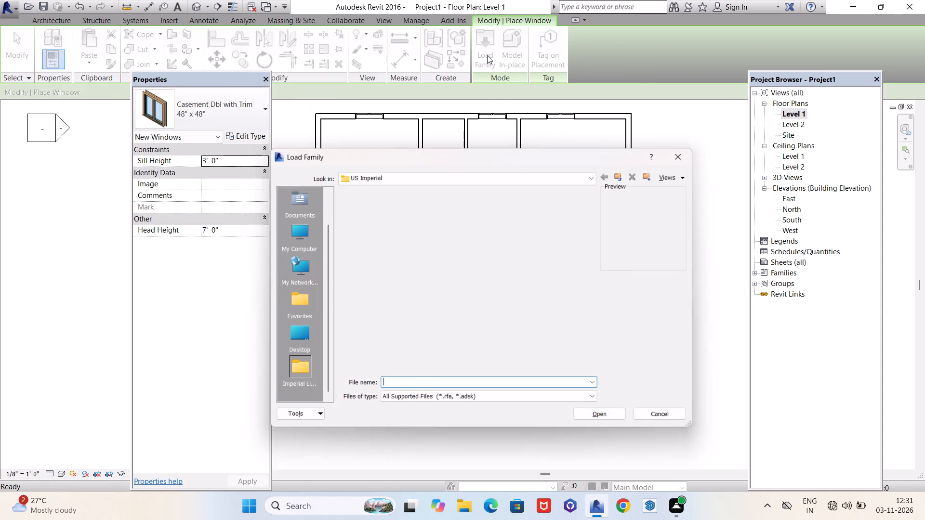
scroll(491, 262, "down", 6)
double_click(458, 338)
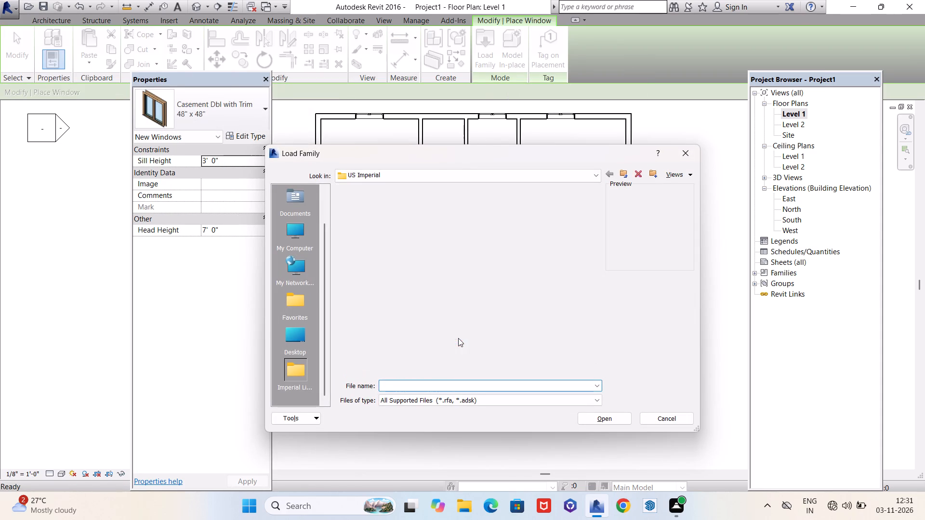
scroll(515, 288, "down", 2)
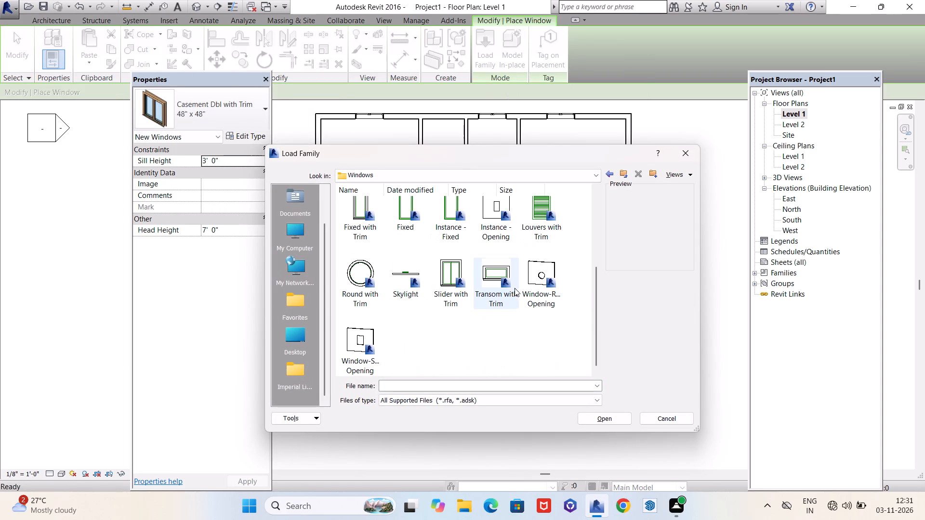
left_click(494, 280)
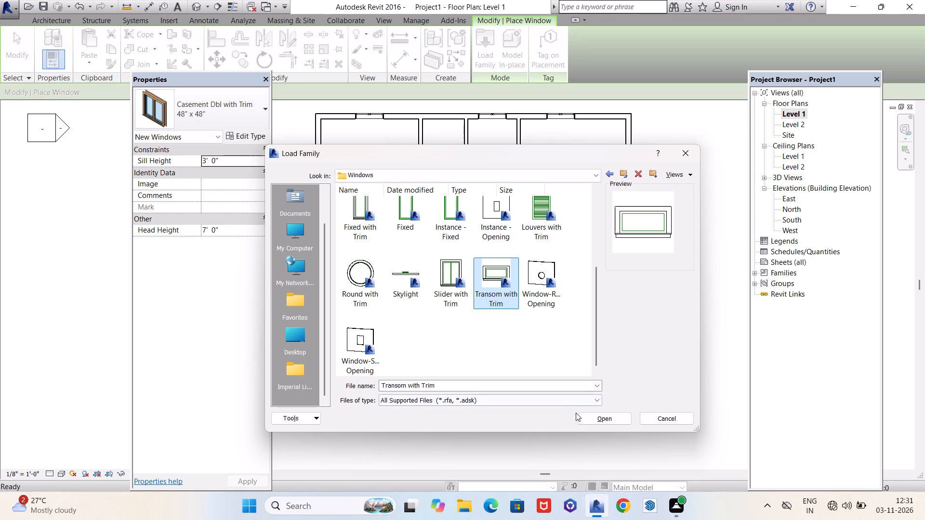
left_click(588, 417)
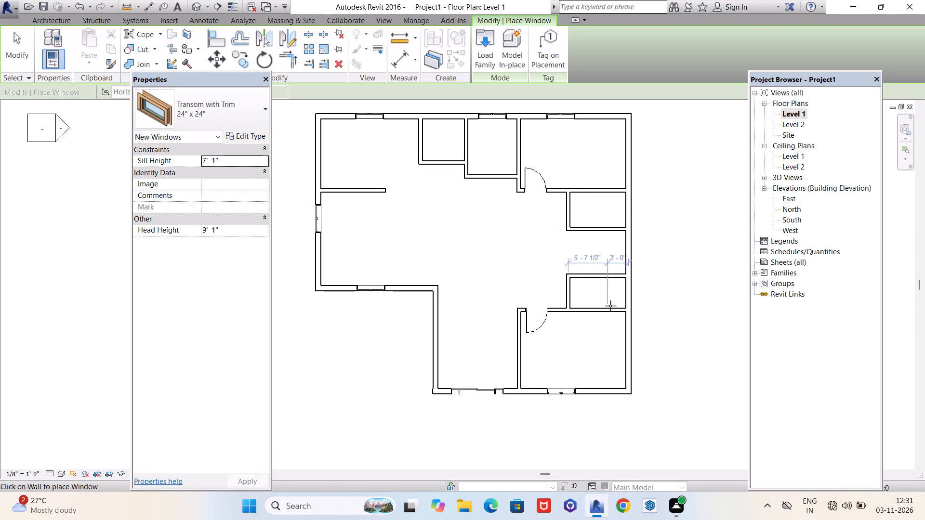
Place a 24" x 24" Transom with Trim window in the east exterior wall of each small east room, centred between its partitions.
scroll(622, 295, "up", 2)
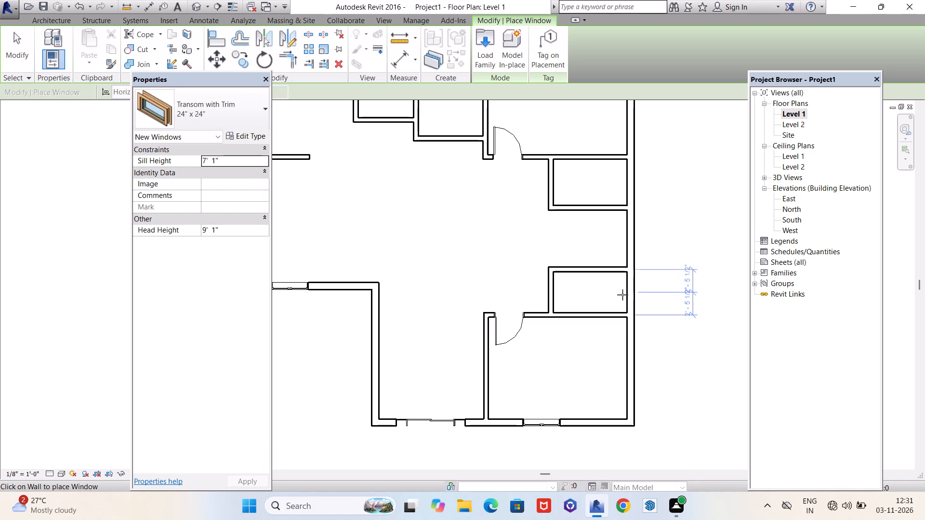
scroll(622, 295, "up", 4)
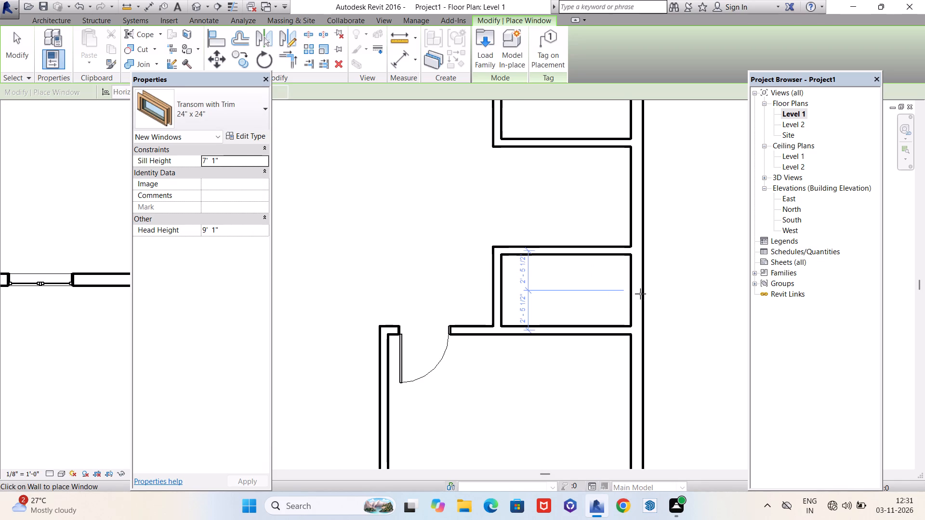
left_click(640, 294)
scroll(549, 329, "down", 4)
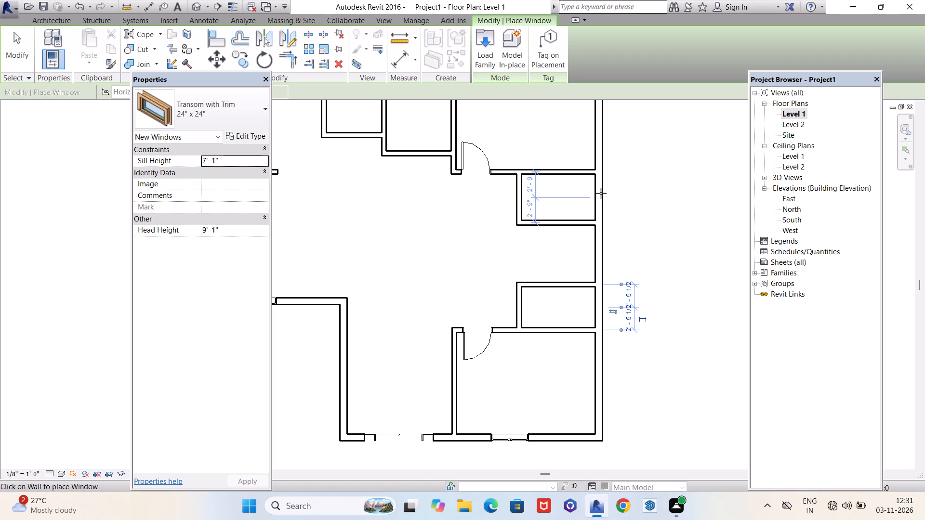
left_click(603, 195)
scroll(564, 279, "down", 6)
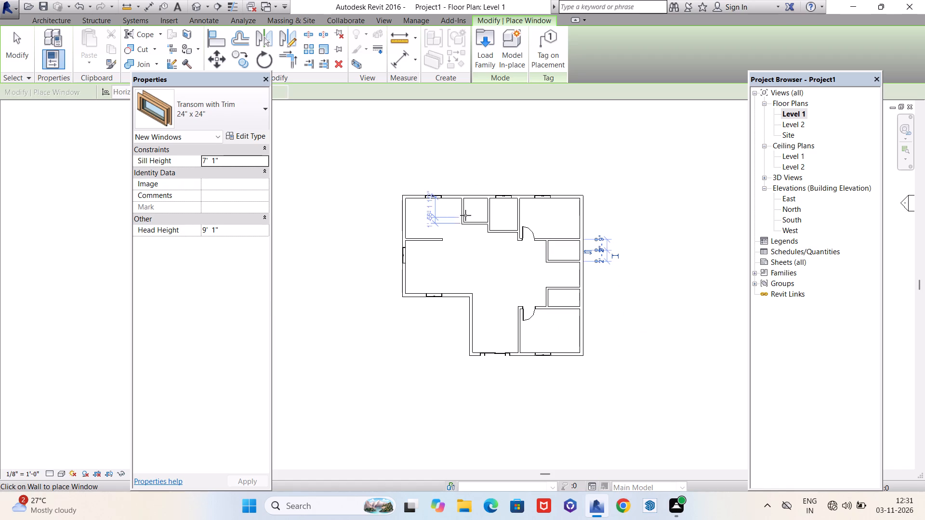
Place a 24" x 24" Transom with Trim window in the north exterior wall of the smallest north room, centred 3'-3" from each partition.
scroll(475, 198, "up", 3)
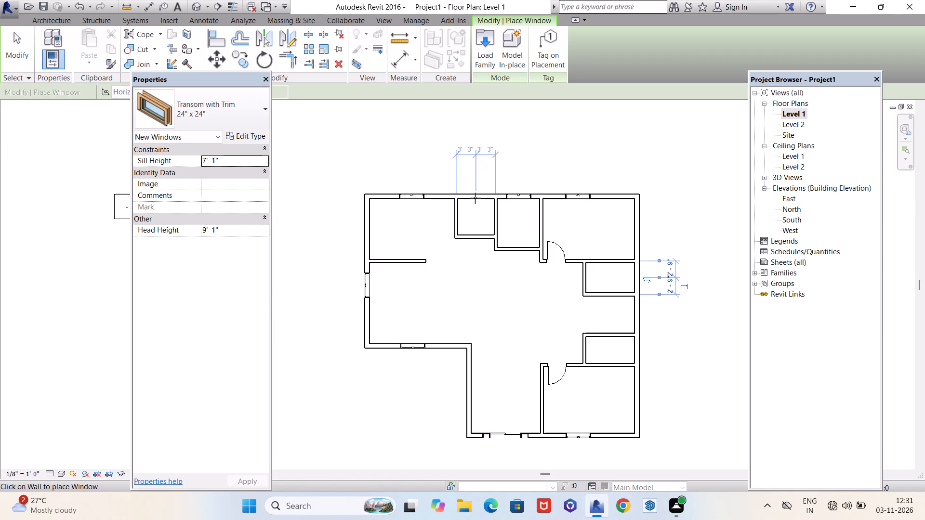
scroll(475, 198, "up", 2)
scroll(475, 198, "down", 1)
scroll(475, 198, "up", 4)
scroll(475, 198, "down", 1)
scroll(475, 198, "up", 4)
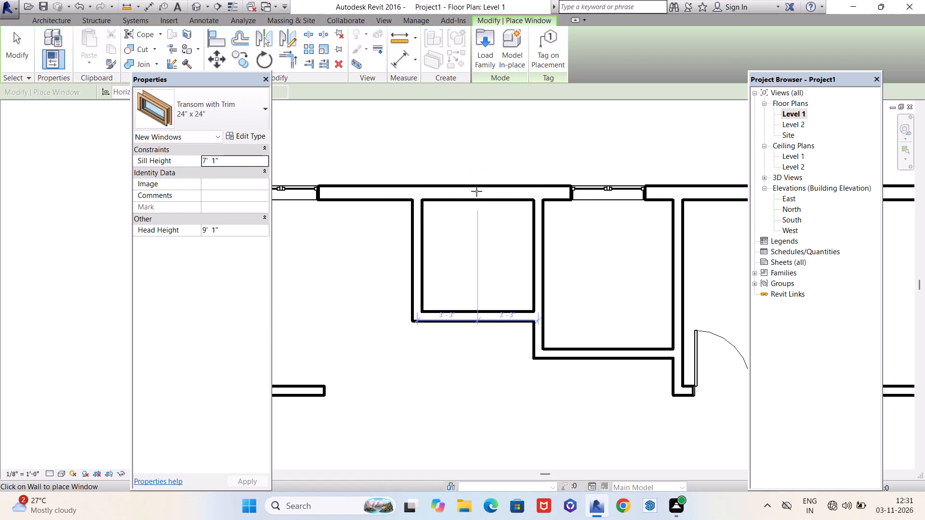
left_click(476, 191)
scroll(458, 217, "down", 8)
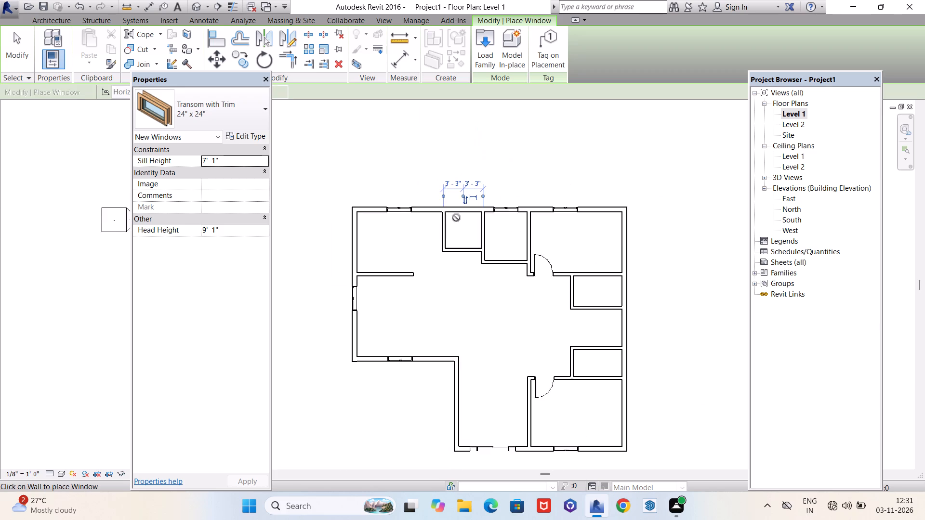
scroll(456, 218, "down", 3)
key("Escape")
key("Escape")
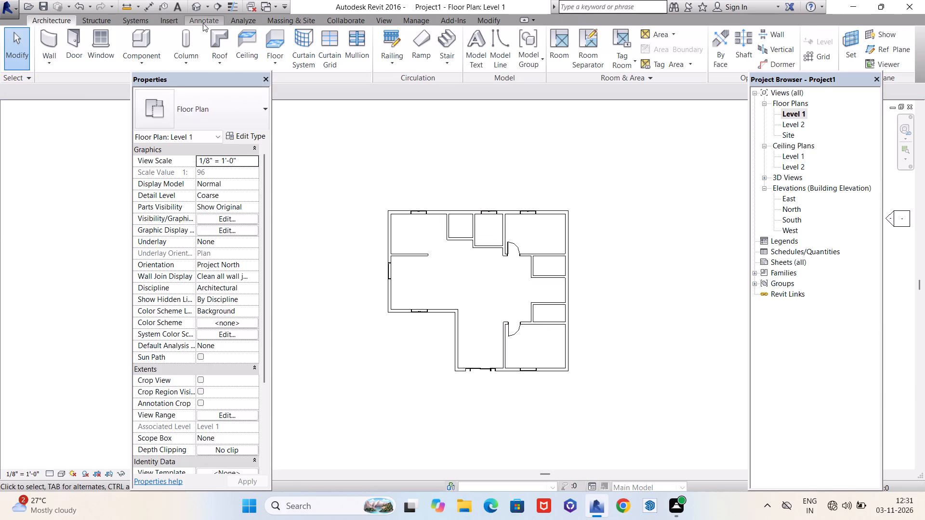
Open the 3D view and orbit the building to examine the transom windows and interior doors from several sides.
left_click(193, 5)
scroll(404, 410, "down", 5)
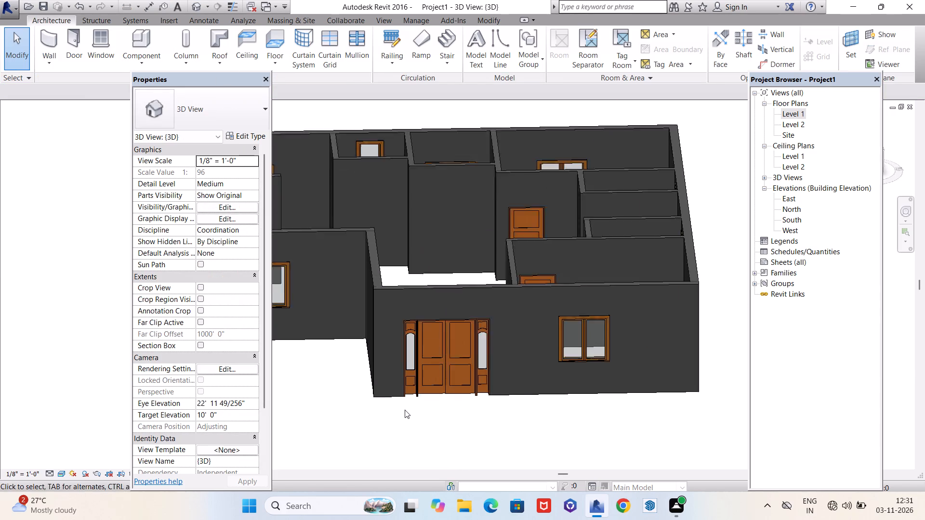
scroll(405, 410, "down", 1)
middle_click_drag(499, 333, 287, 312, "shift")
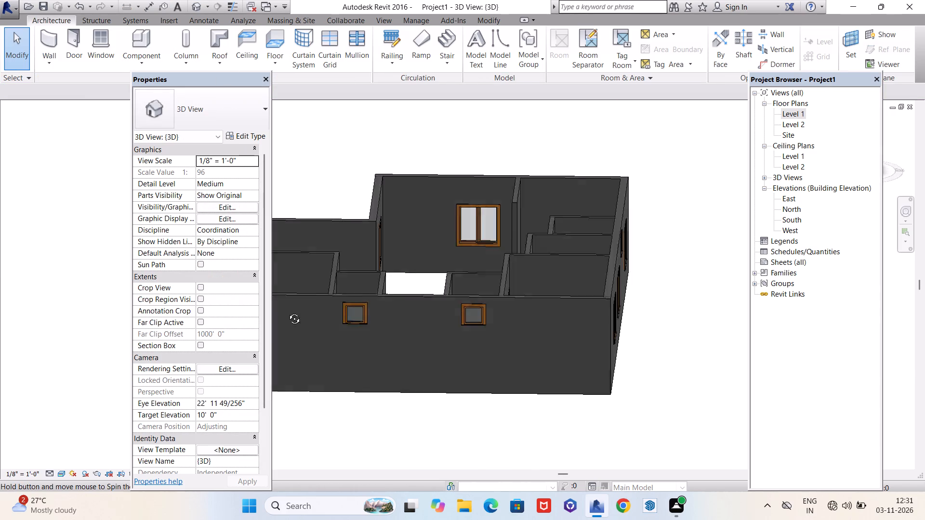
middle_click_drag(287, 312, 276, 313, "shift")
middle_click_drag(511, 333, 619, 452, "shift")
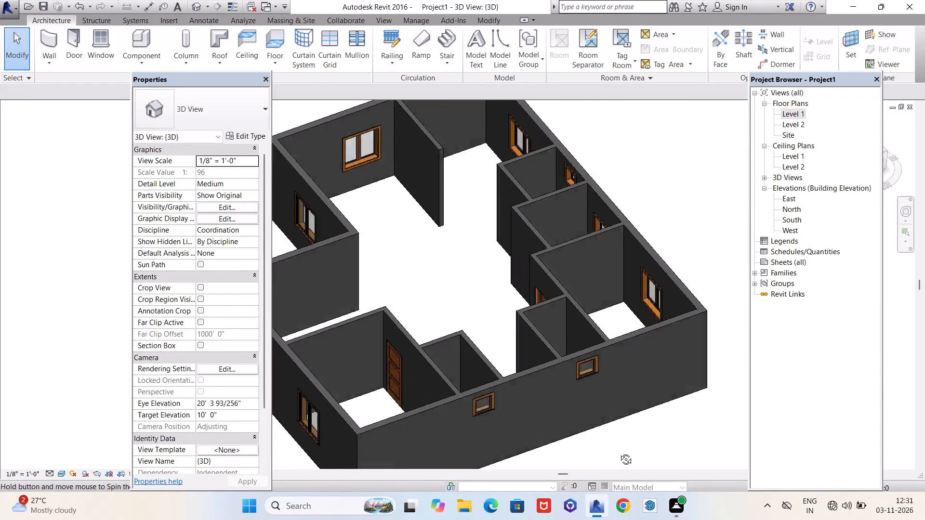
middle_click_drag(619, 452, 564, 354, "shift")
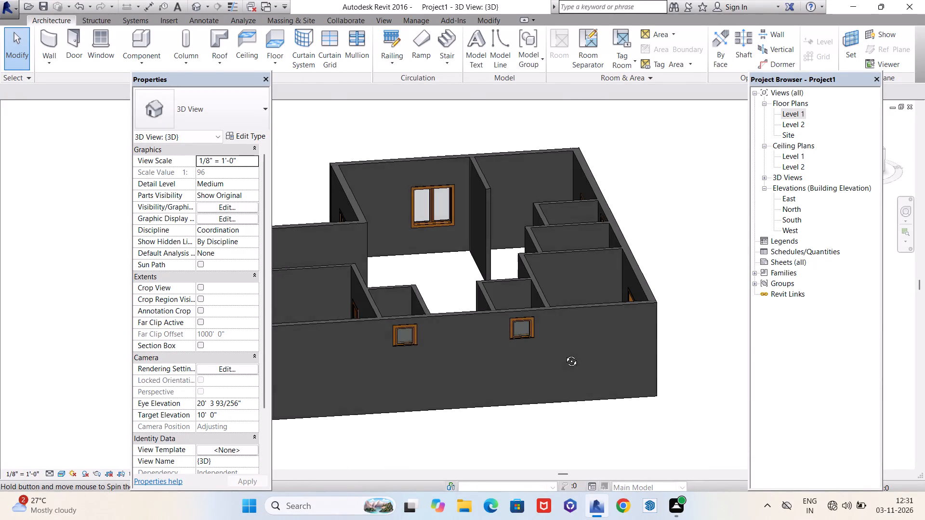
middle_click_drag(564, 354, 748, 393, "shift")
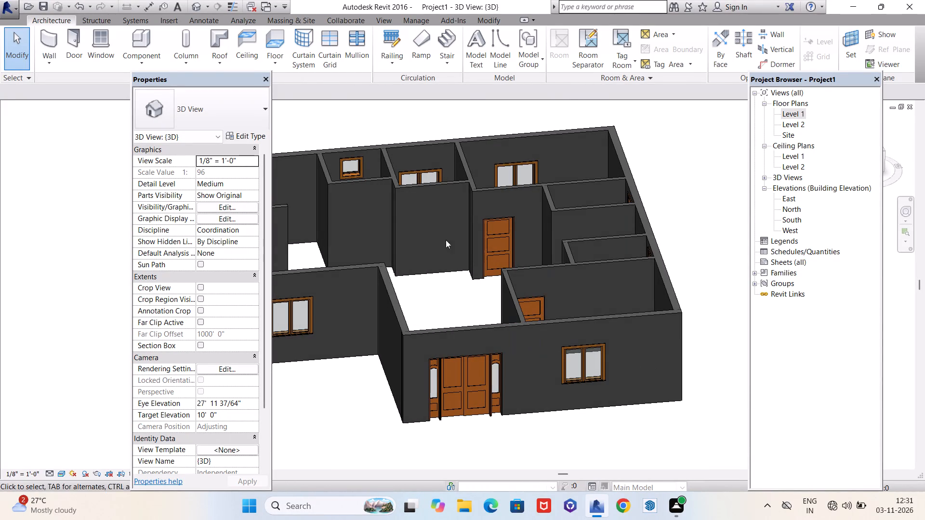
Return to the Level 1 floor plan.
left_click(793, 113)
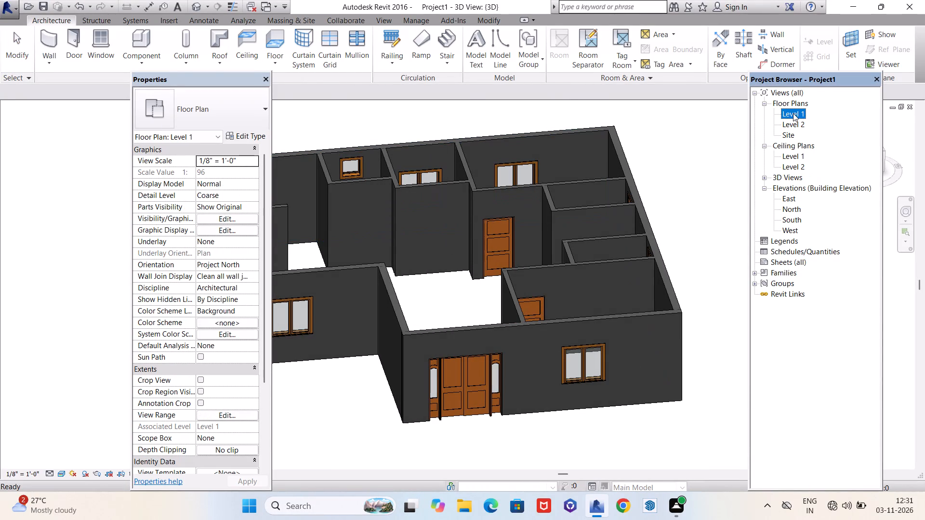
left_click(793, 113)
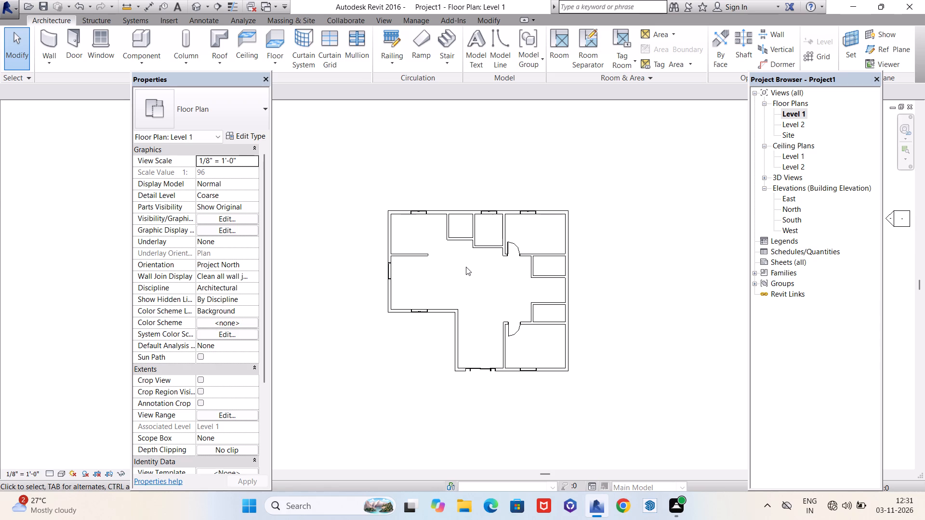
Move the west partition of the southern small east room so its inner face sits 10' from the east exterior wall's inner face.
scroll(543, 264, "up", 4)
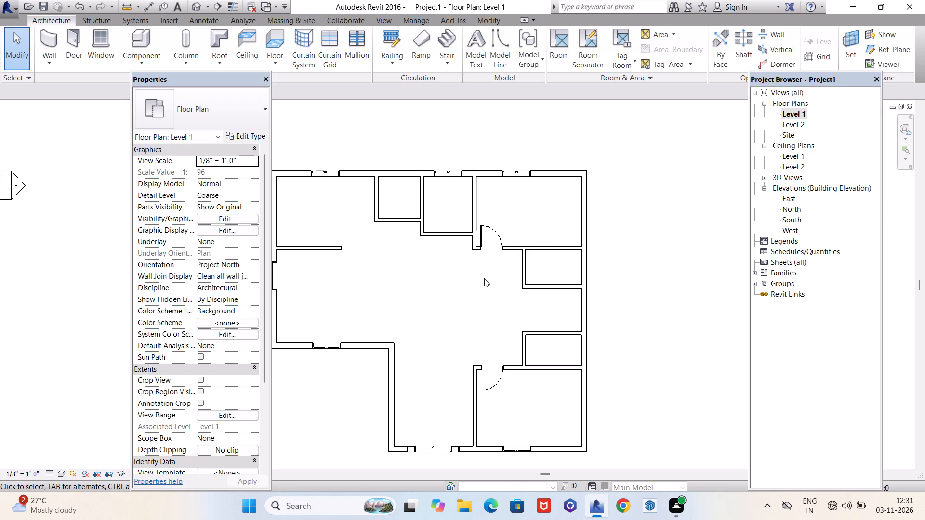
scroll(528, 334, "up", 5)
left_click(521, 350)
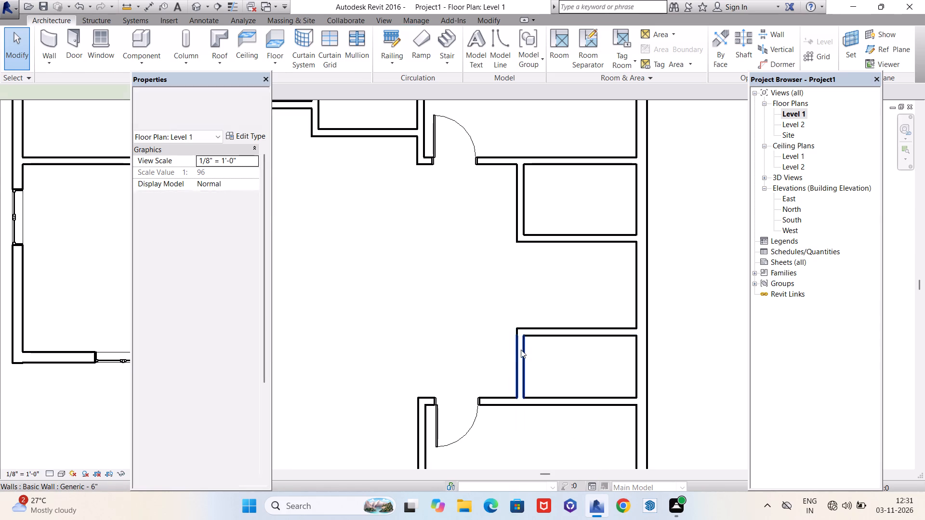
scroll(535, 325, "down", 2)
scroll(537, 406, "up", 3)
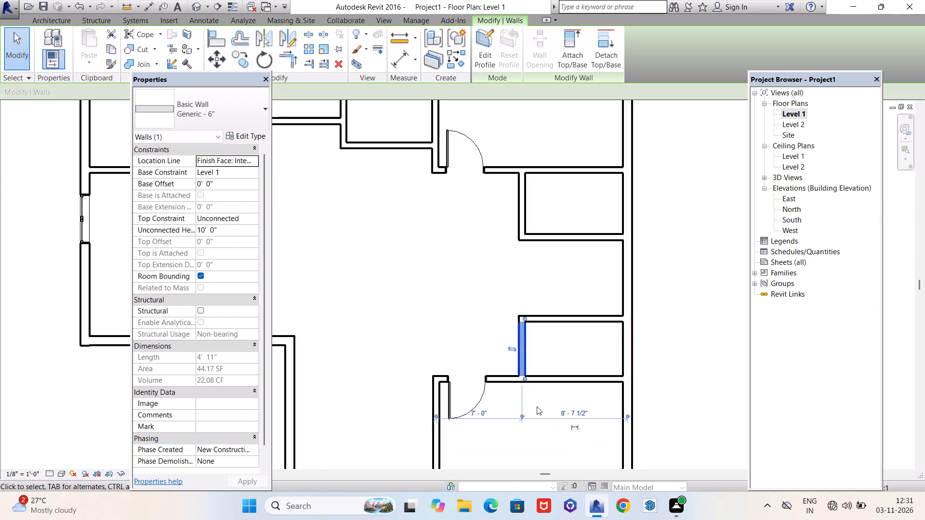
scroll(537, 406, "up", 5)
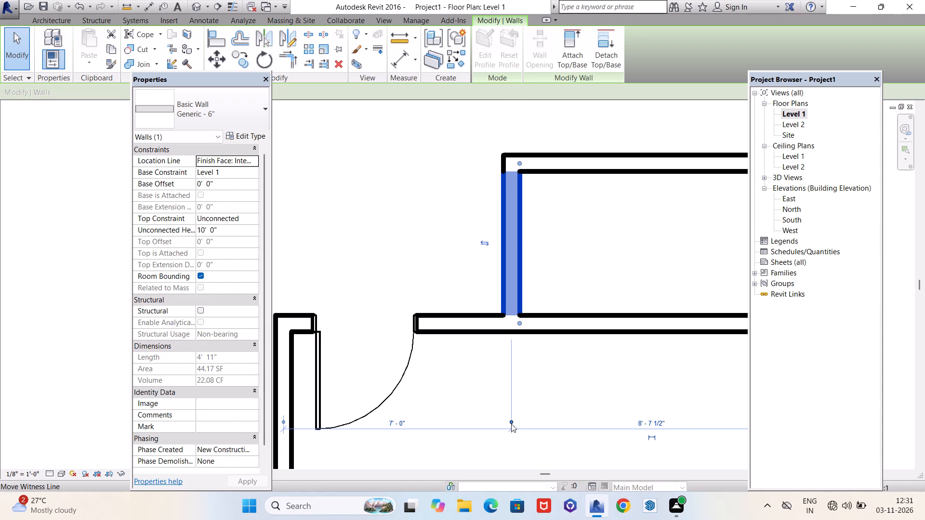
left_click(512, 420)
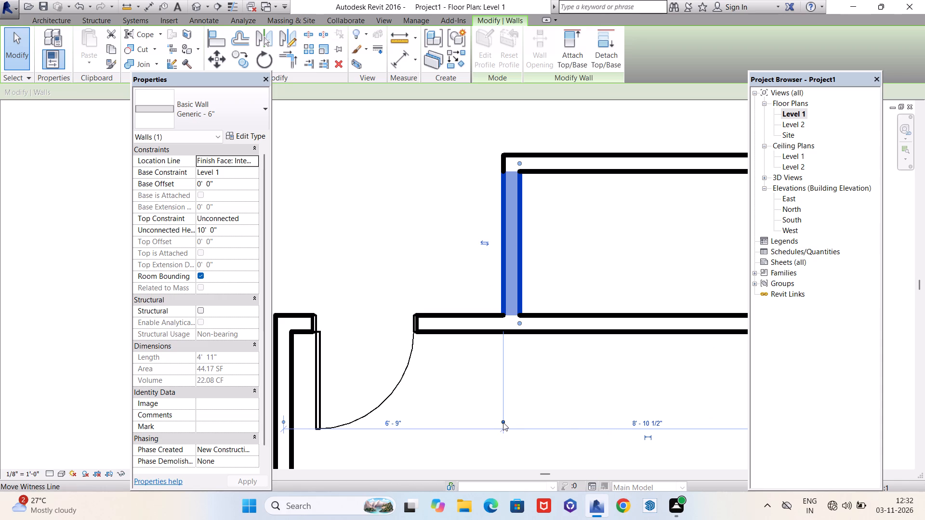
left_click(504, 422)
scroll(382, 353, "down", 2)
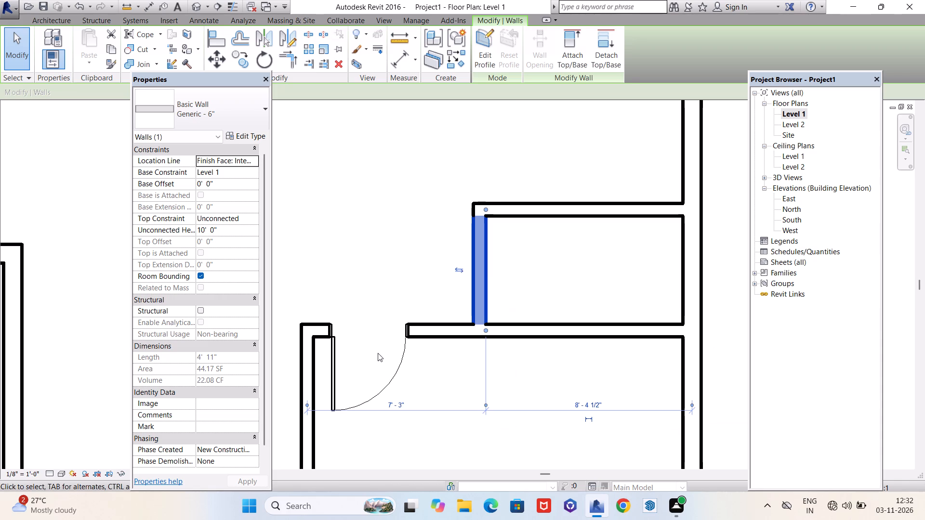
left_click(693, 405)
scroll(555, 395, "up", 3)
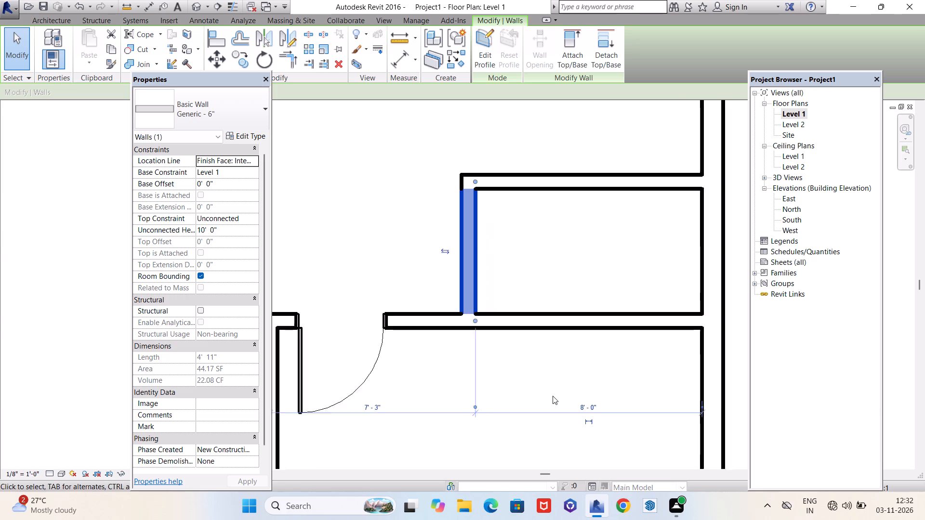
left_click(599, 410)
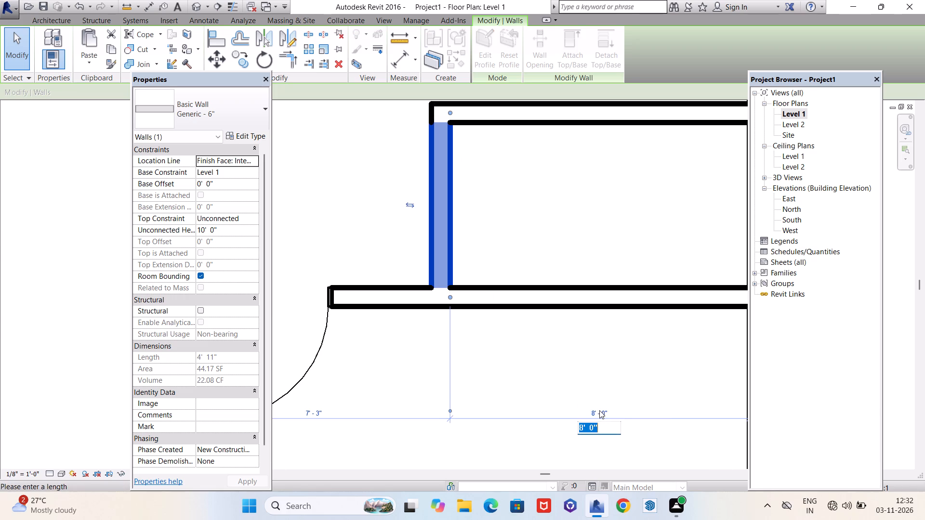
type("10'")
key("Return")
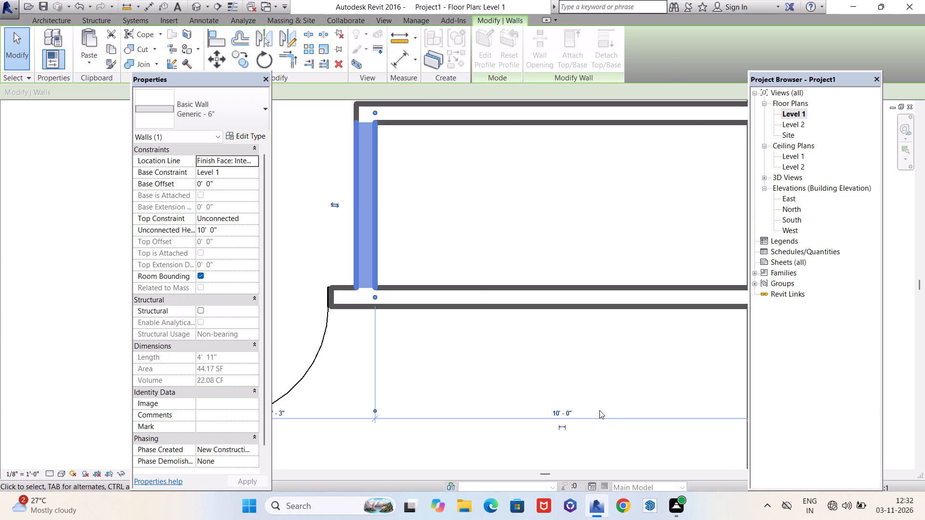
scroll(599, 410, "down", 4)
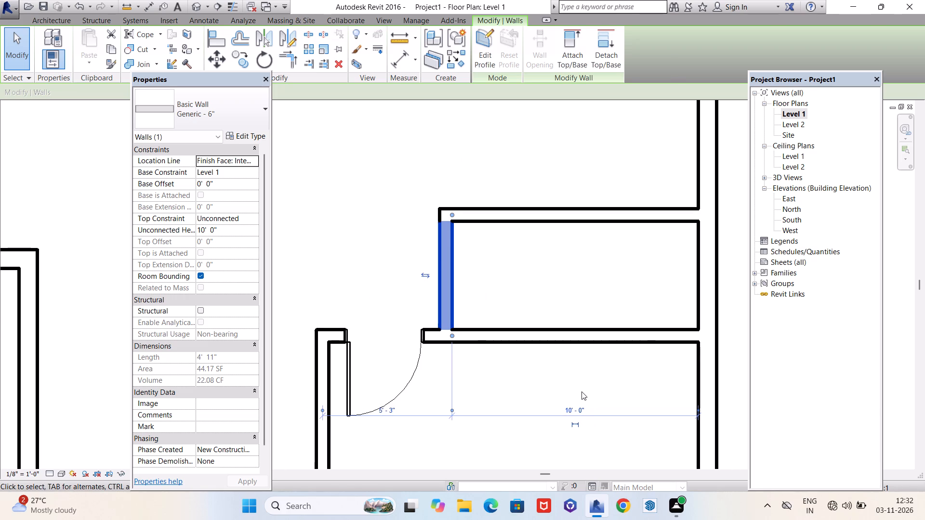
key("Escape")
Start a new door and browse the Residential and Commercial door family folders for one to load.
scroll(536, 387, "down", 4)
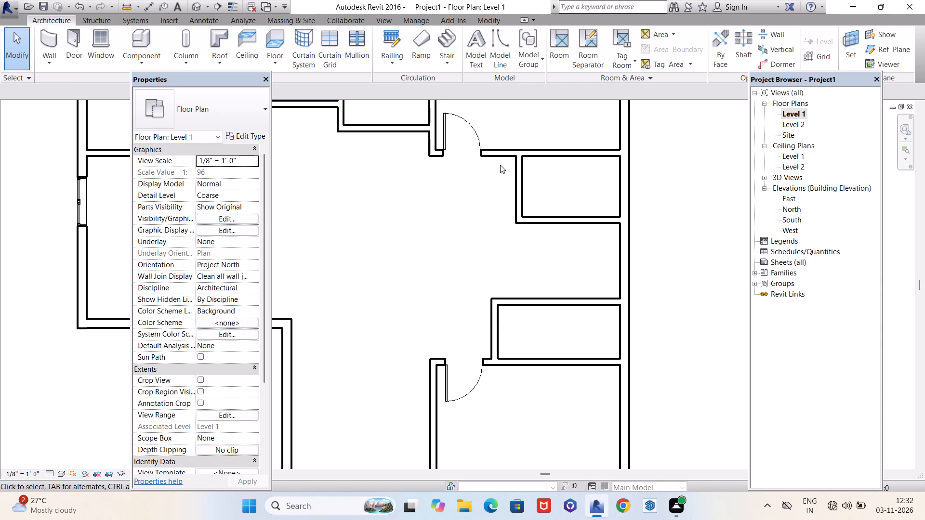
scroll(500, 164, "up", 1)
scroll(515, 258, "down", 4)
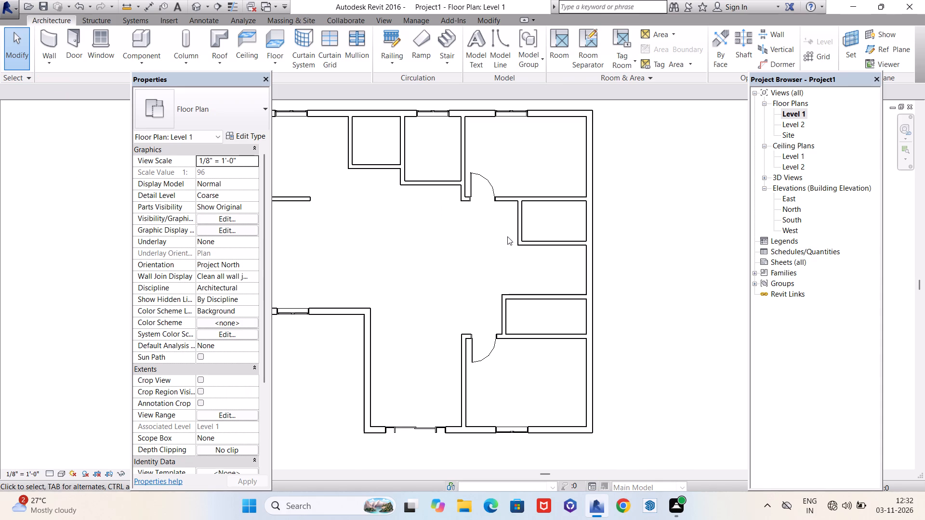
left_click(72, 43)
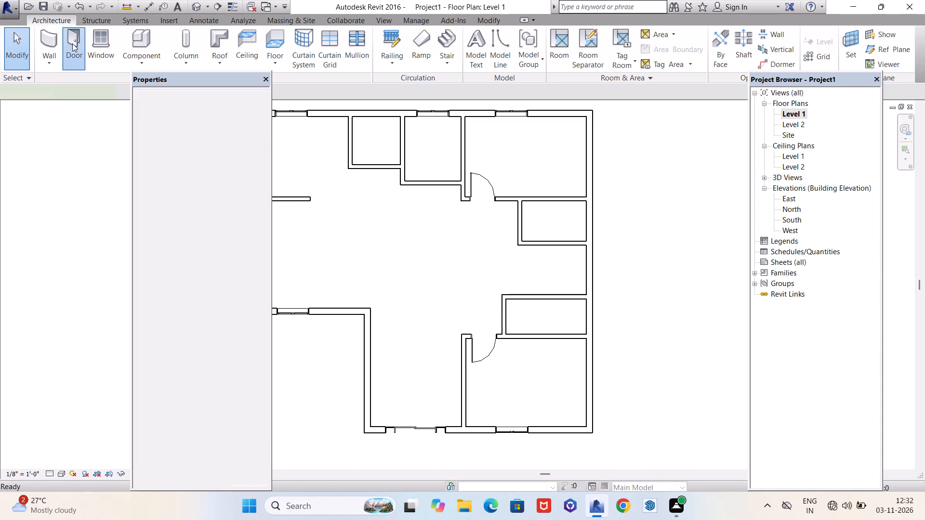
left_click(483, 39)
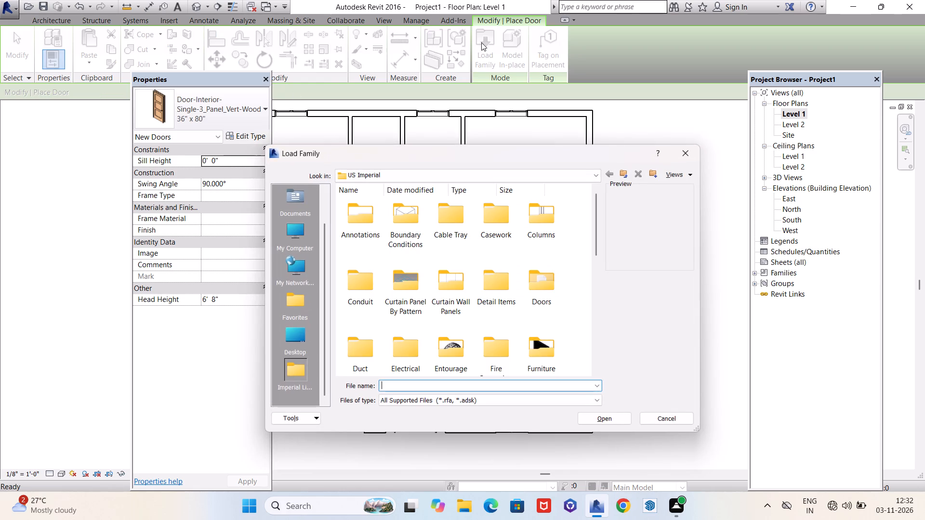
double_click(546, 297)
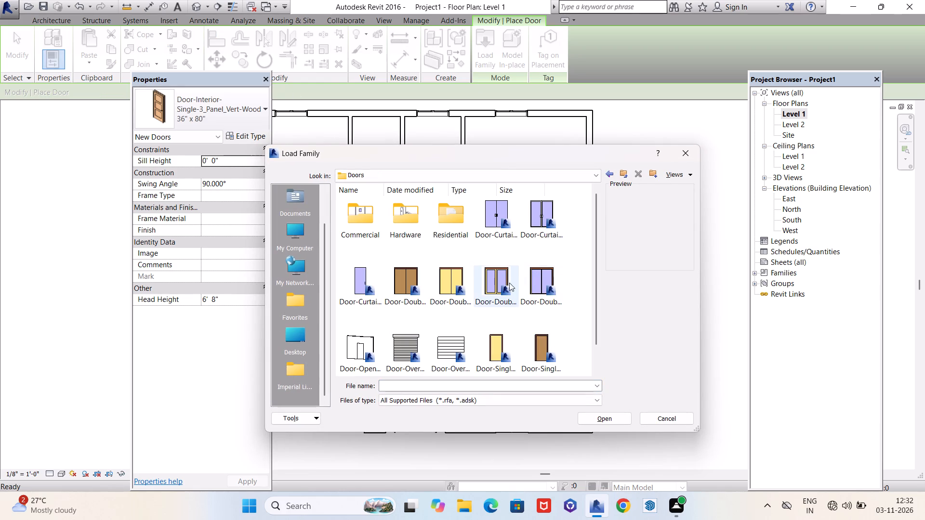
double_click(460, 225)
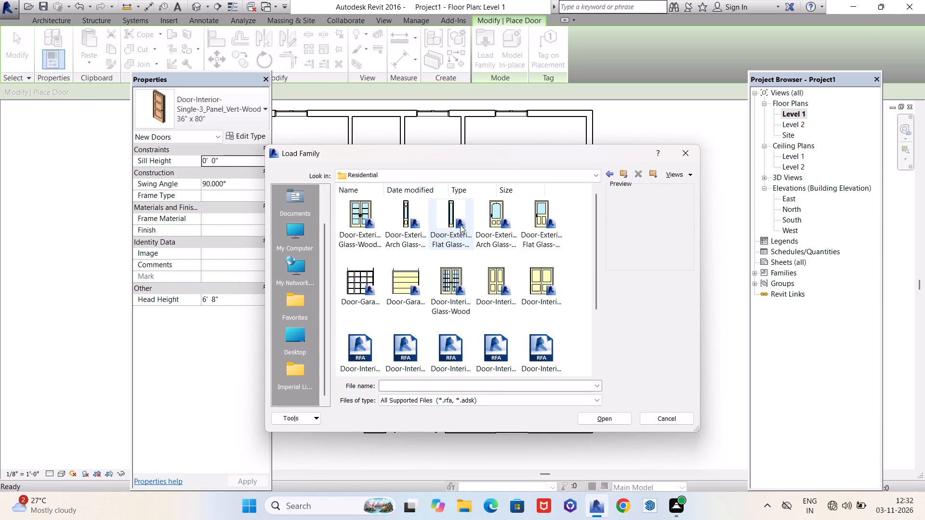
scroll(452, 247, "down", 2)
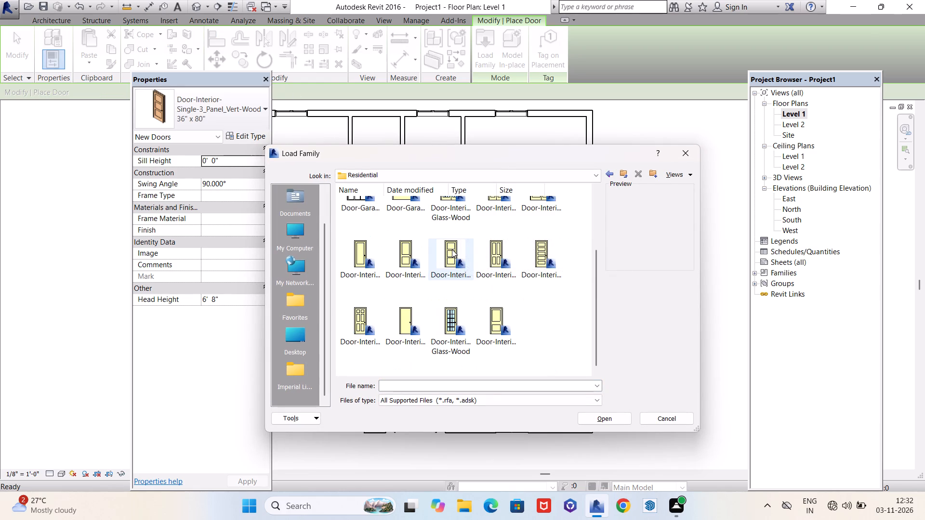
scroll(450, 251, "up", 3)
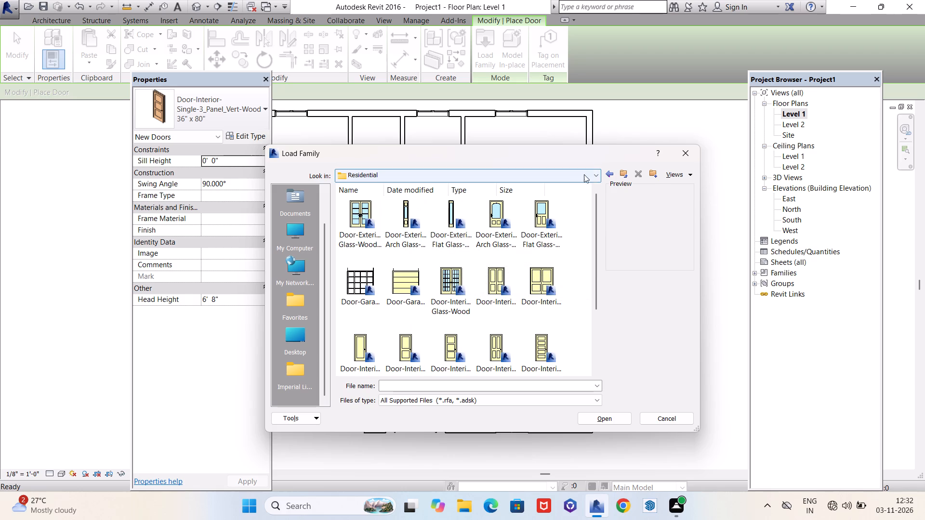
left_click(610, 174)
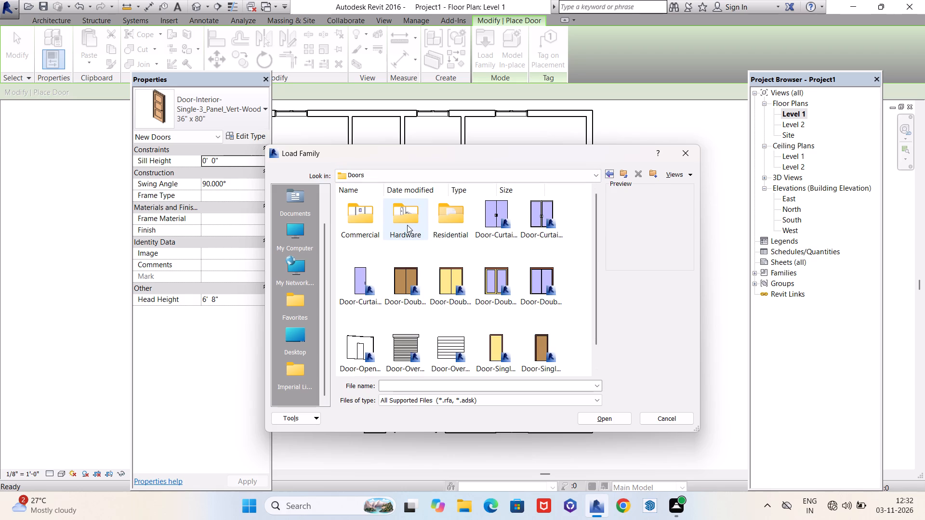
double_click(350, 213)
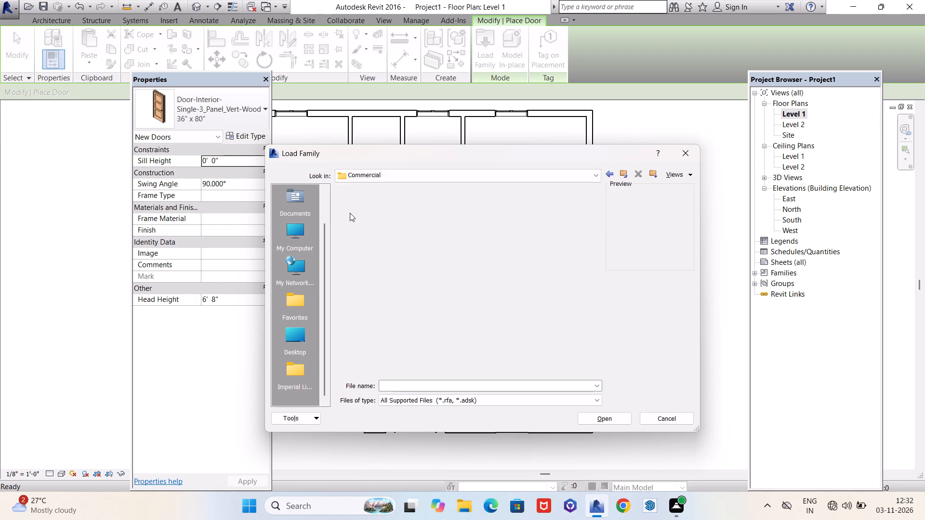
scroll(388, 251, "down", 3)
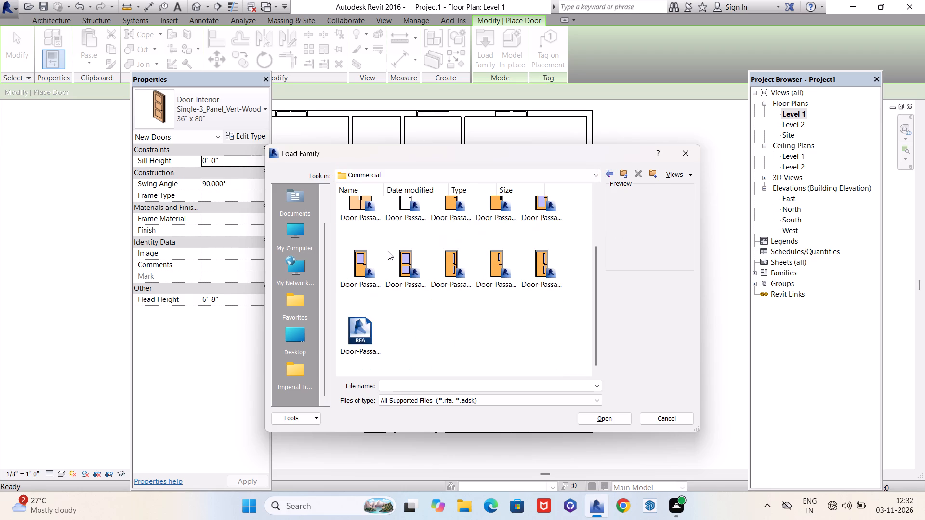
scroll(388, 251, "up", 3)
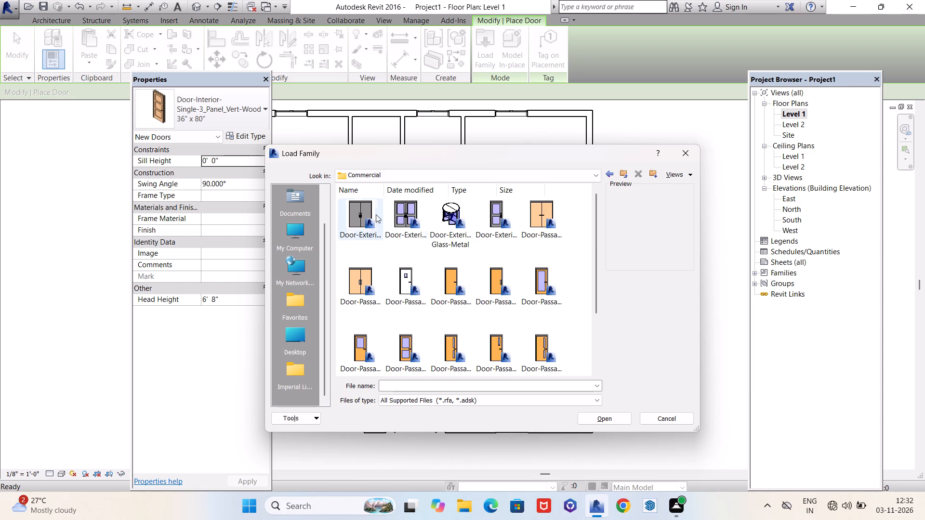
left_click(608, 174)
scroll(482, 252, "down", 1)
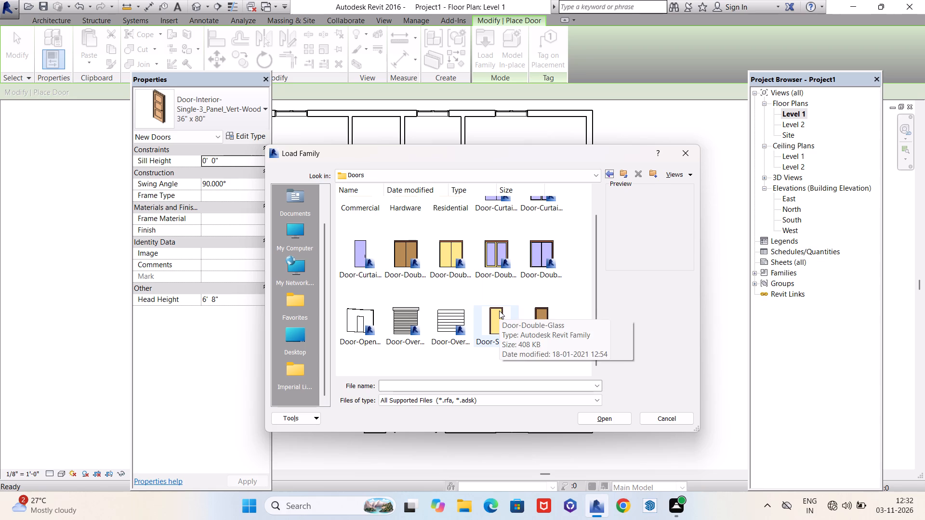
Compare the previews of the Door-Single-Flush_Panel_Double-Acting, Door-Single-Panel and Door-Interior-Single-1_Panel-Wood families.
left_click(494, 343)
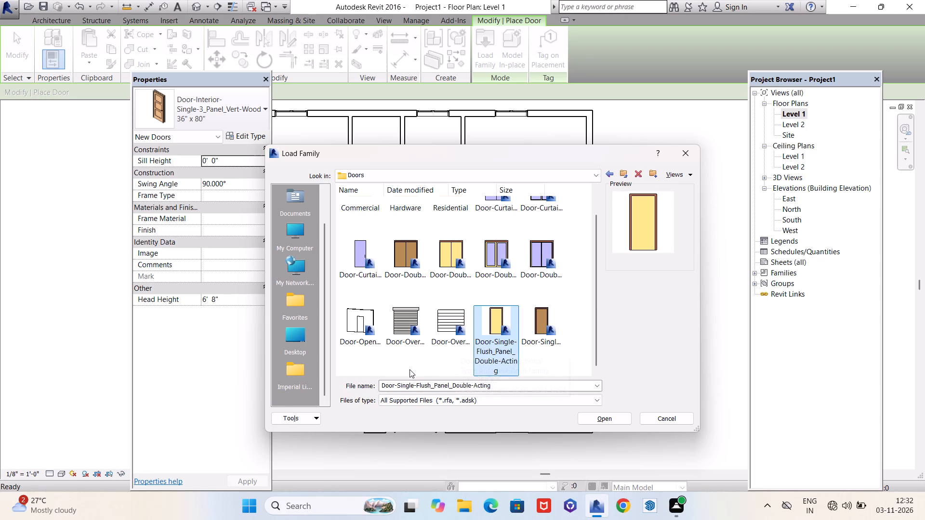
left_click(544, 336)
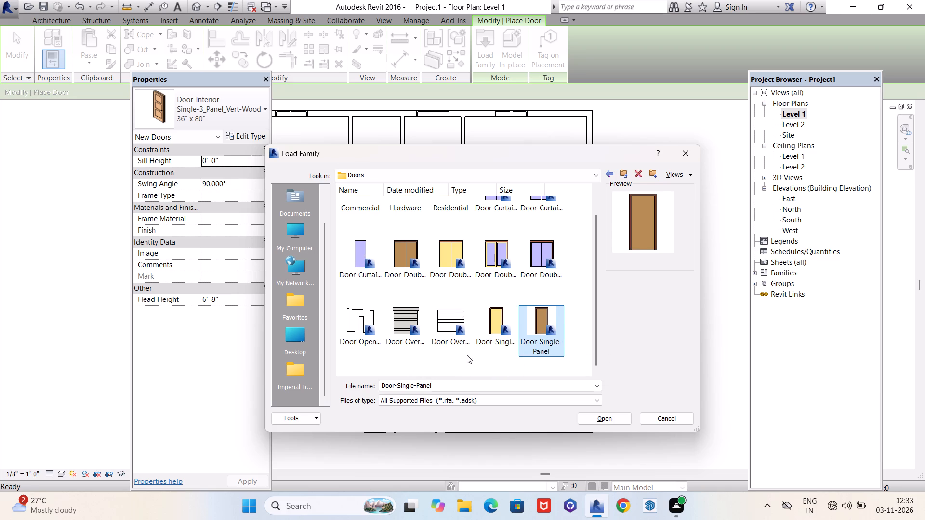
scroll(405, 284, "up", 3)
scroll(405, 284, "down", 1)
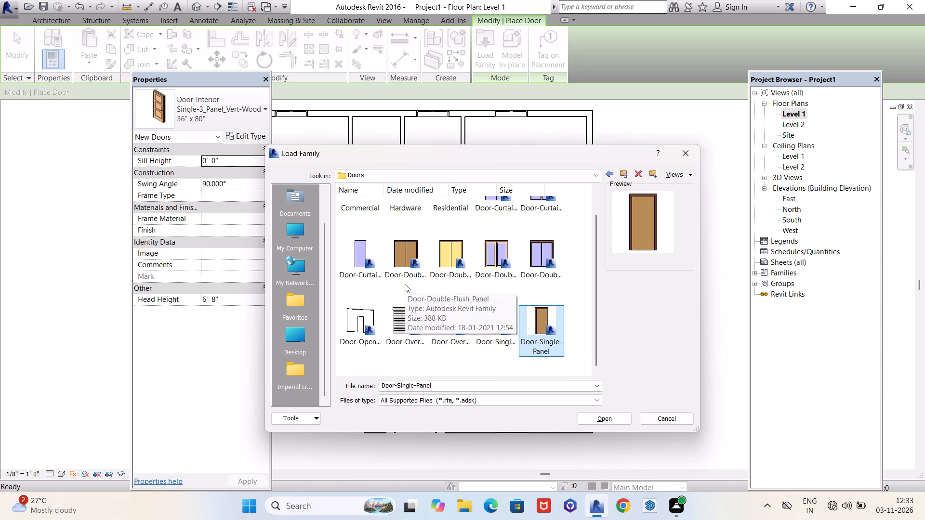
scroll(405, 284, "down", 1)
left_click(488, 323)
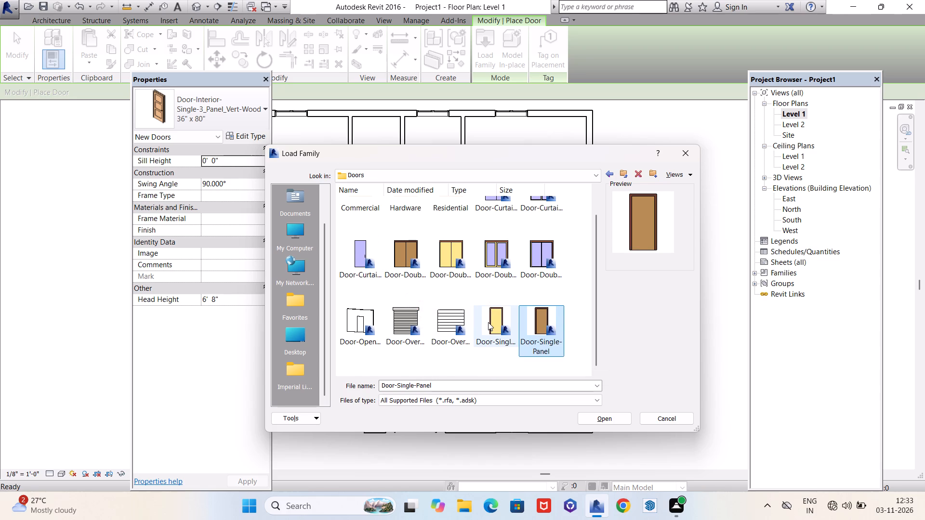
scroll(482, 319, "up", 4)
left_click(456, 211)
double_click(456, 211)
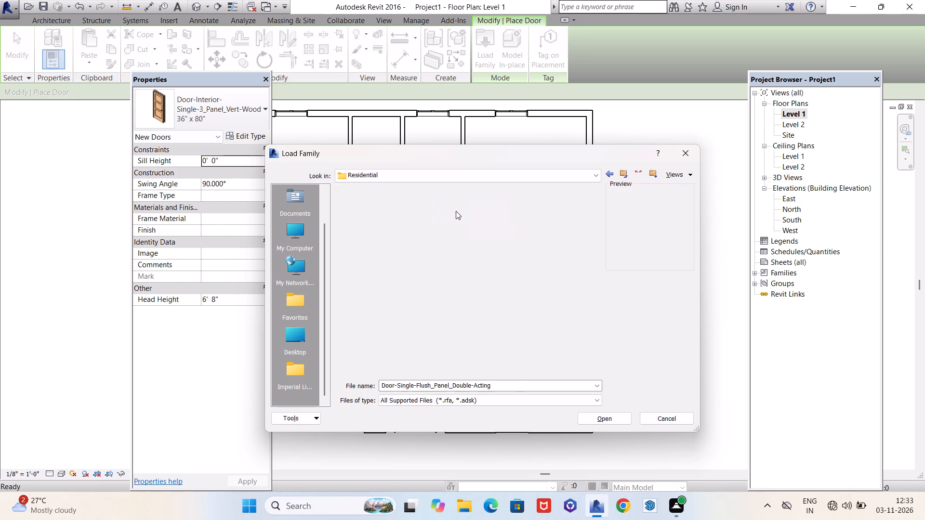
scroll(457, 243, "down", 4)
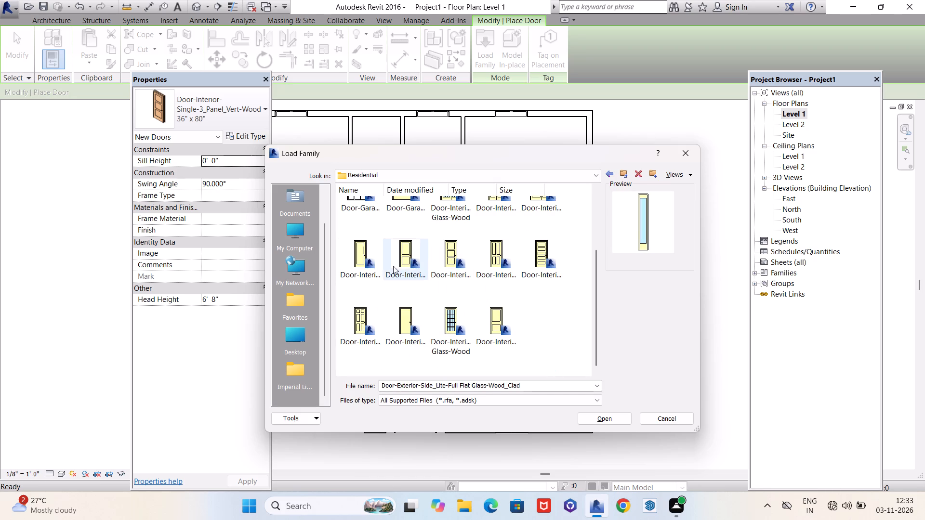
left_click(371, 252)
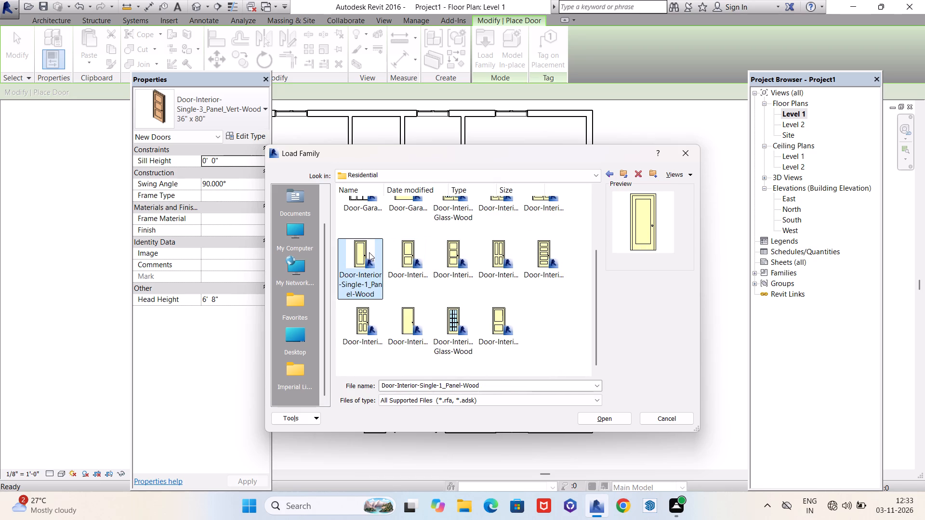
scroll(416, 281, "up", 4)
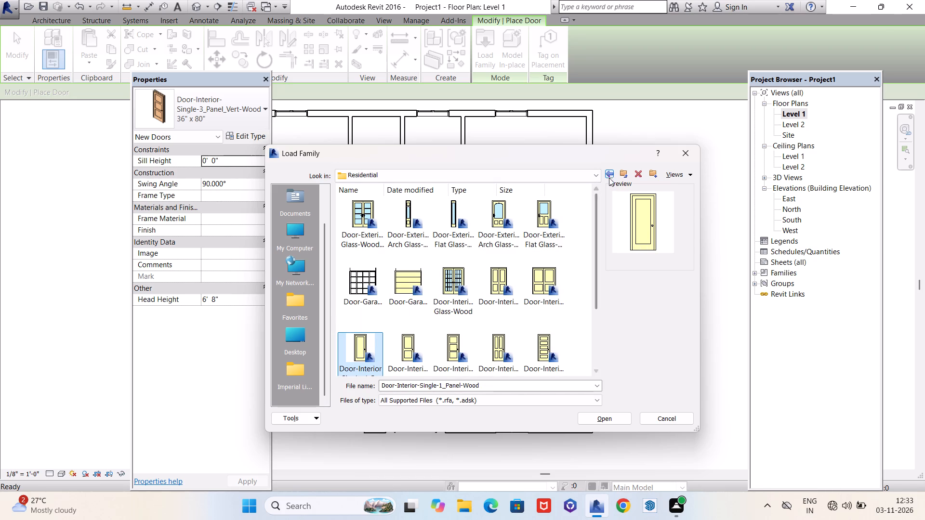
left_click(611, 174)
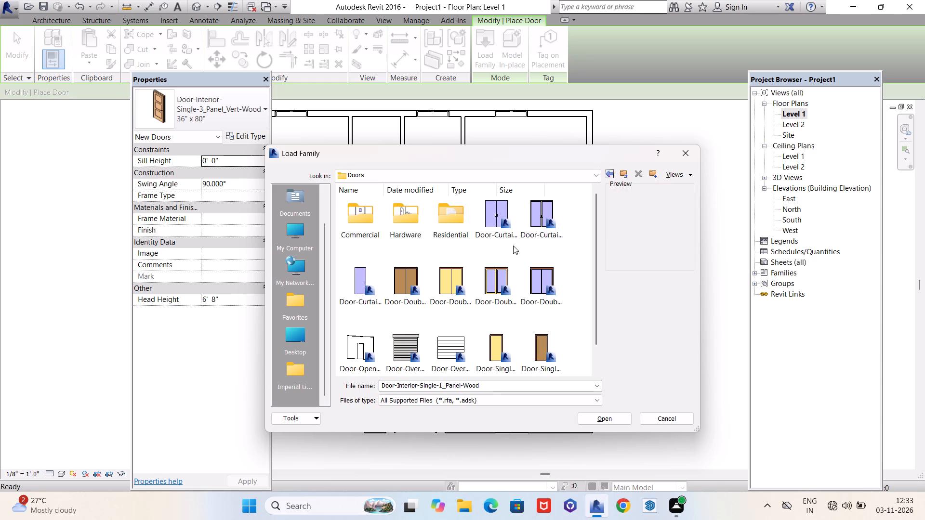
Load the Door-Single-Panel family from the Doors folder with its 30" x 80" type.
scroll(508, 257, "down", 1)
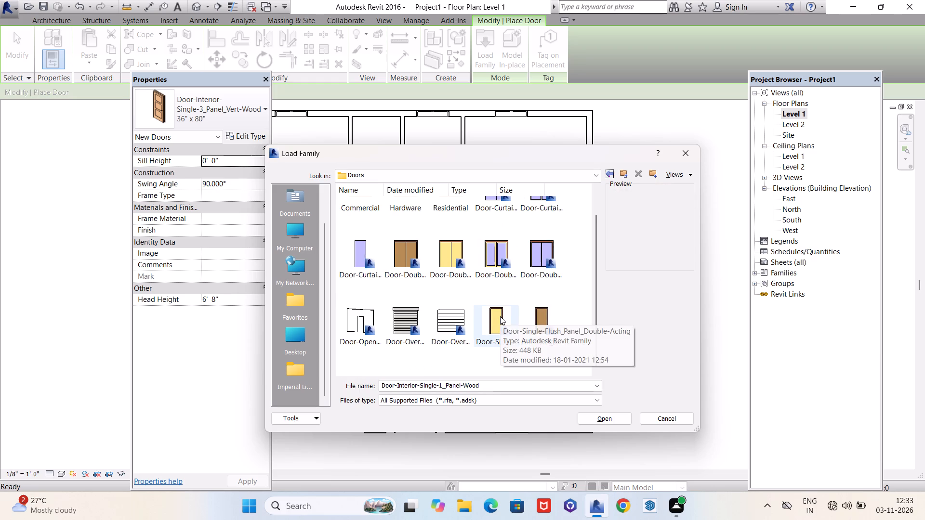
left_click(500, 316)
left_click(540, 314)
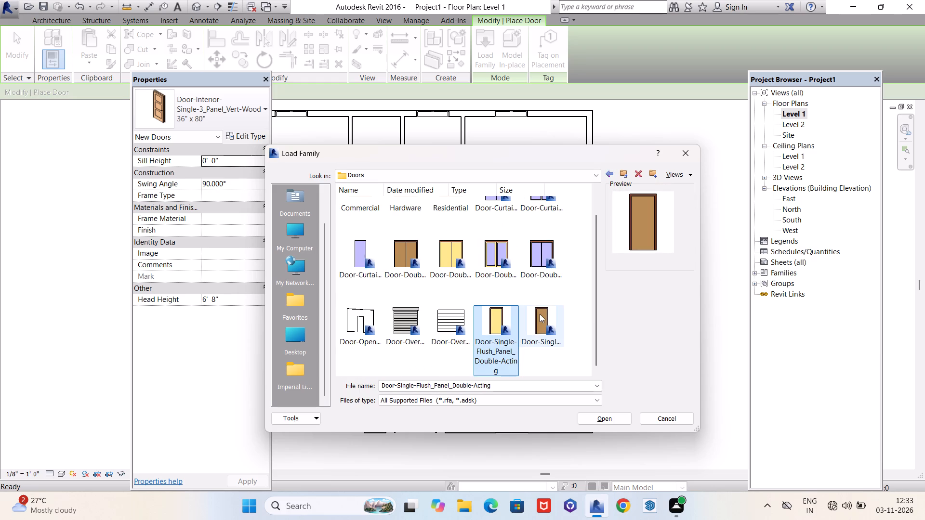
left_click(590, 413)
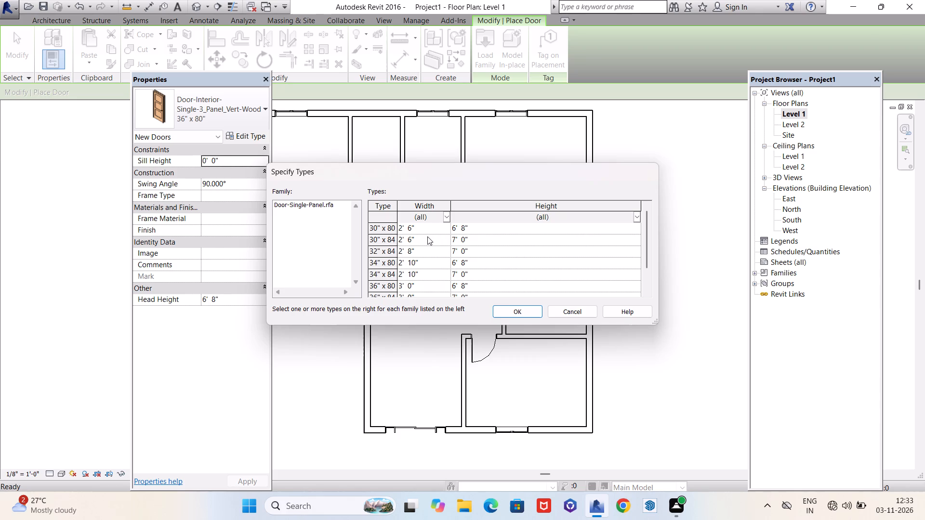
scroll(427, 236, "down", 2)
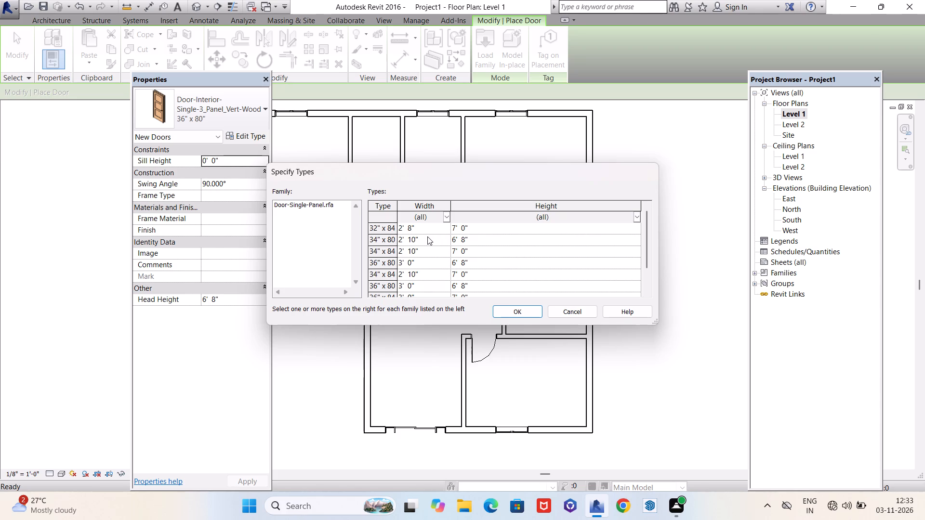
scroll(427, 242, "up", 3)
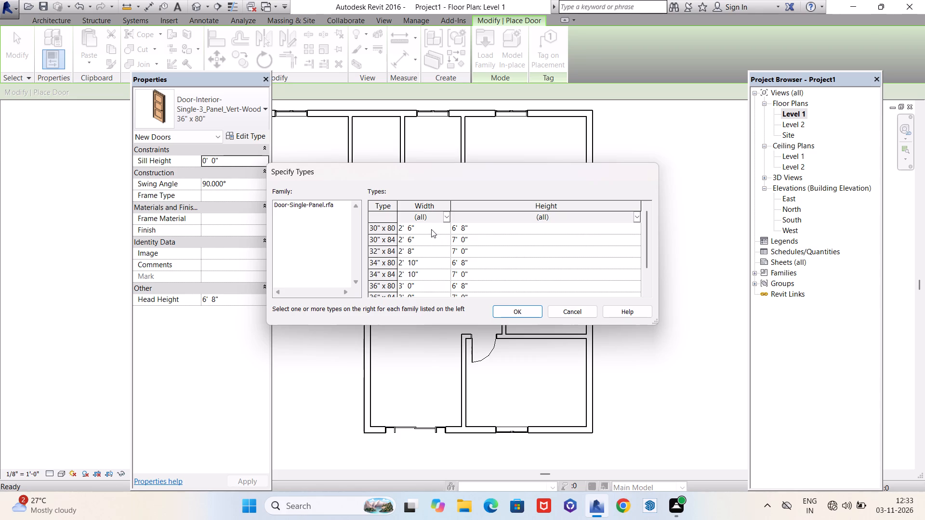
left_click(431, 229)
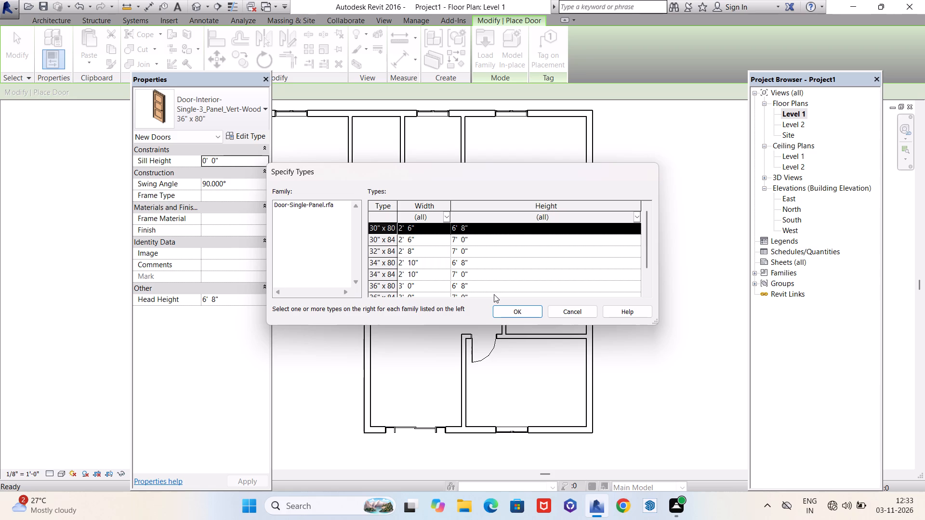
left_click(515, 311)
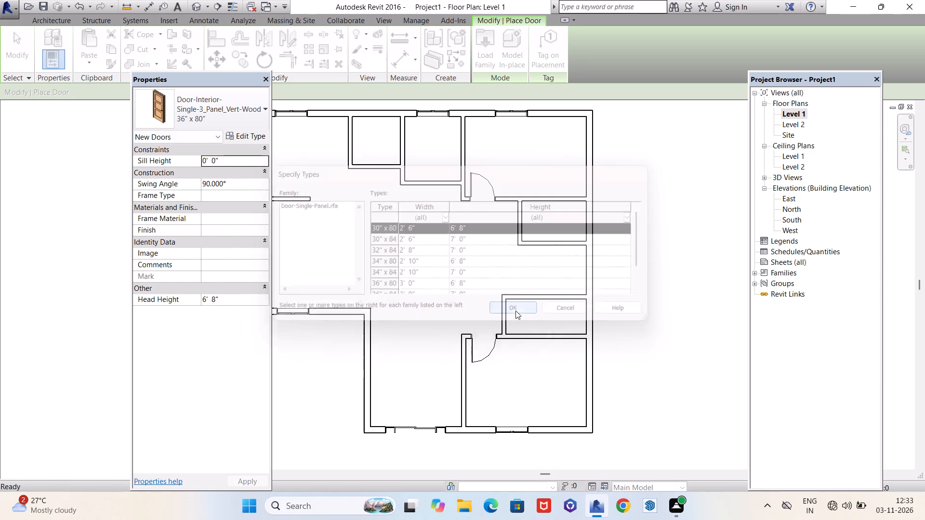
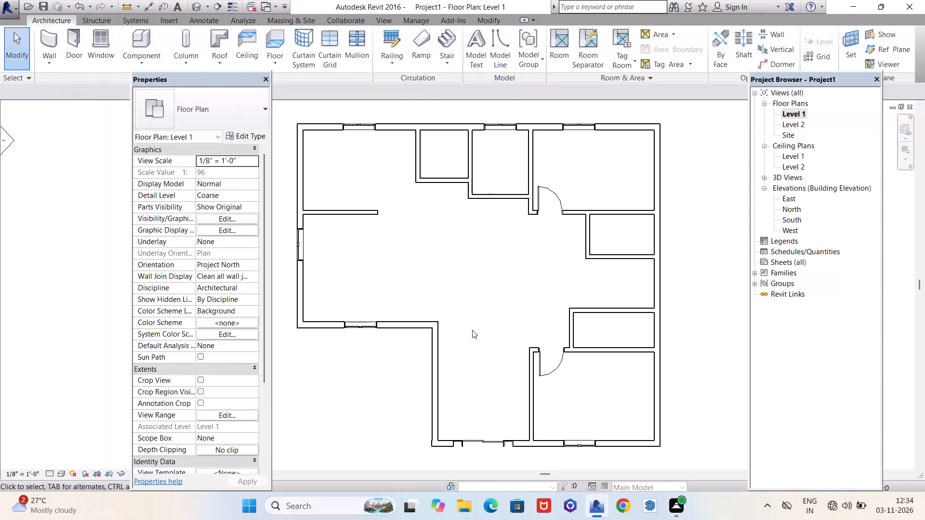
Place a Door-Single-Panel 30" x 80" in the southern small east room's south wall, 2'-0" from its west partition, swinging into that room.
scroll(377, 242, "down", 1)
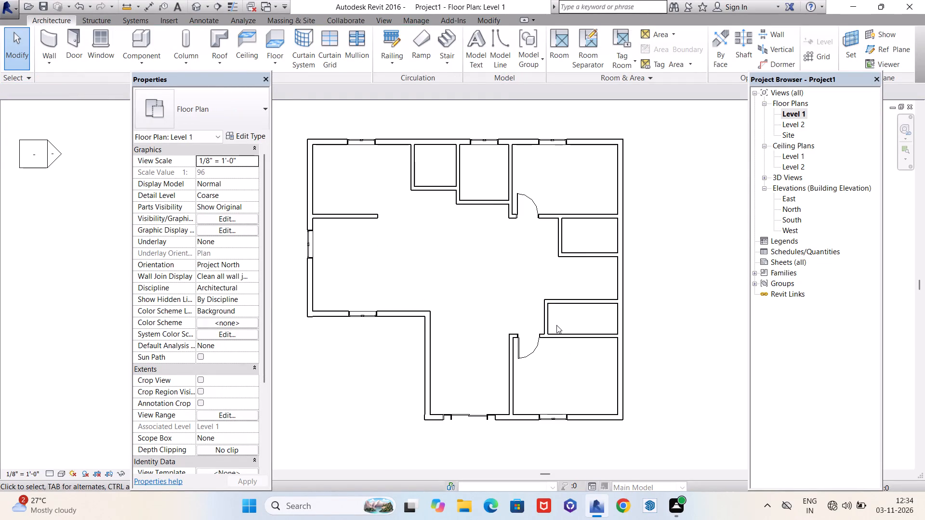
scroll(556, 325, "up", 3)
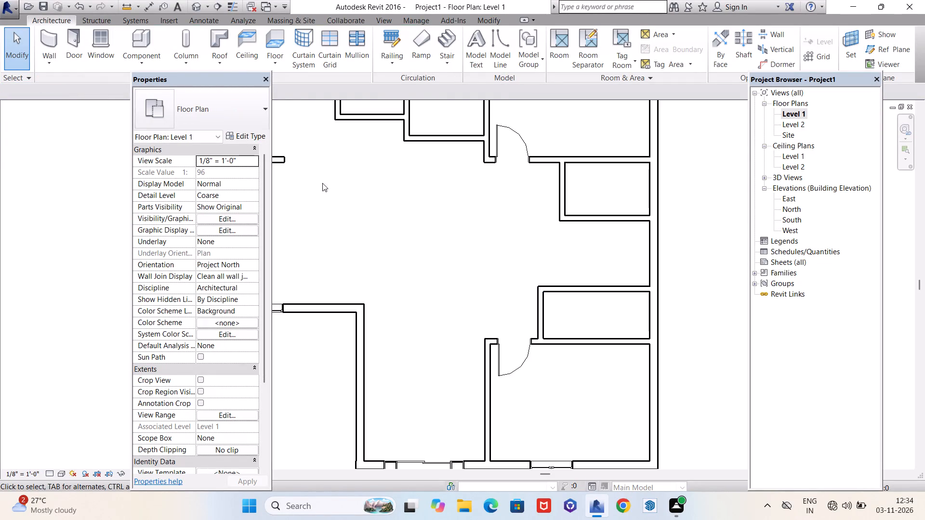
left_click(67, 35)
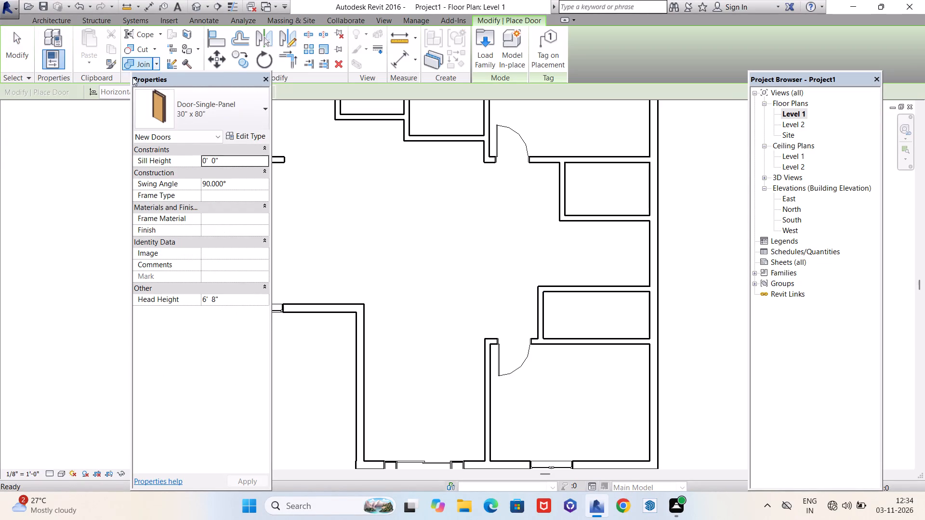
left_click(183, 109)
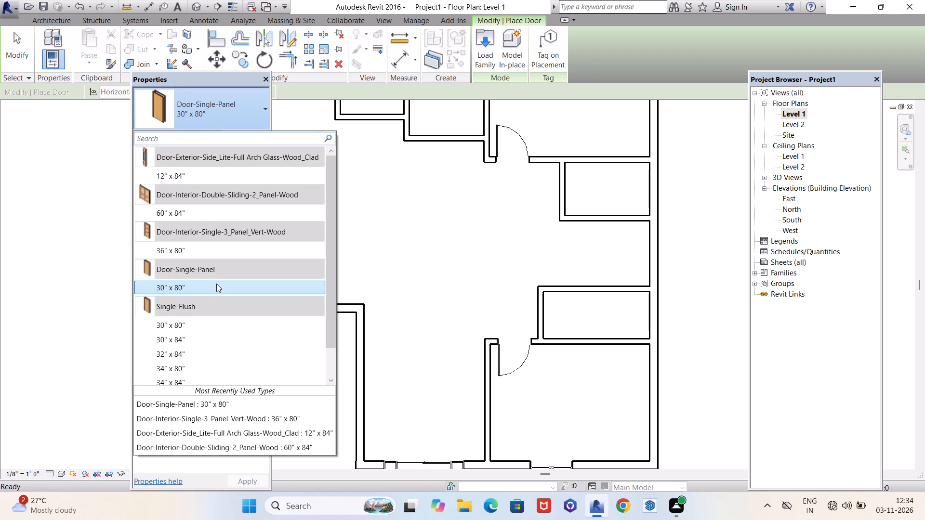
left_click(212, 288)
scroll(564, 349, "up", 3)
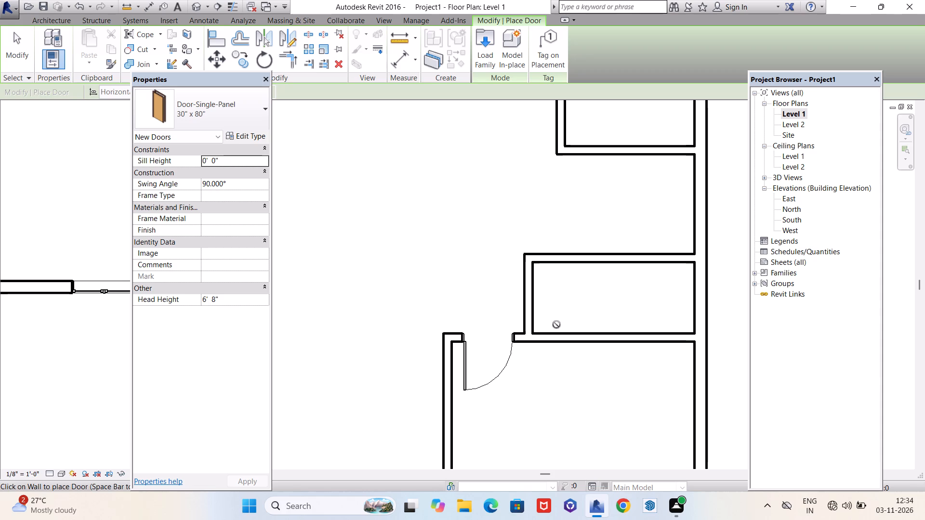
key("space")
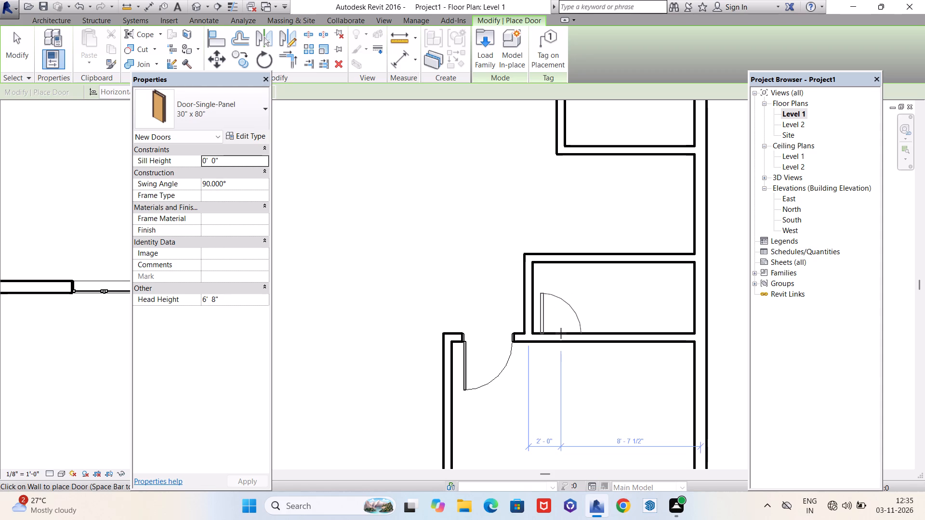
left_click(561, 333)
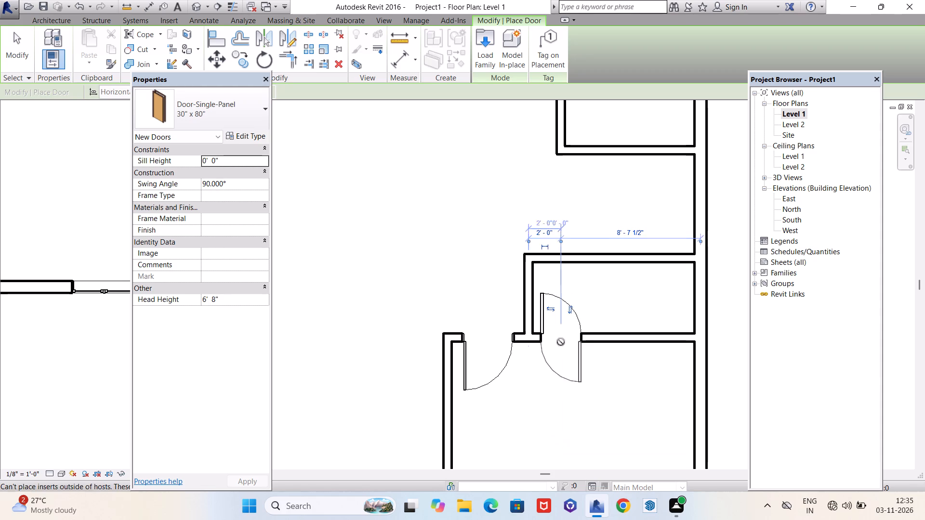
Place a 30" x 80" single-panel door in the northern small east room's west partition, about 1'-11" from its north wall, swinging inward.
scroll(557, 353, "down", 4)
scroll(581, 261, "up", 1)
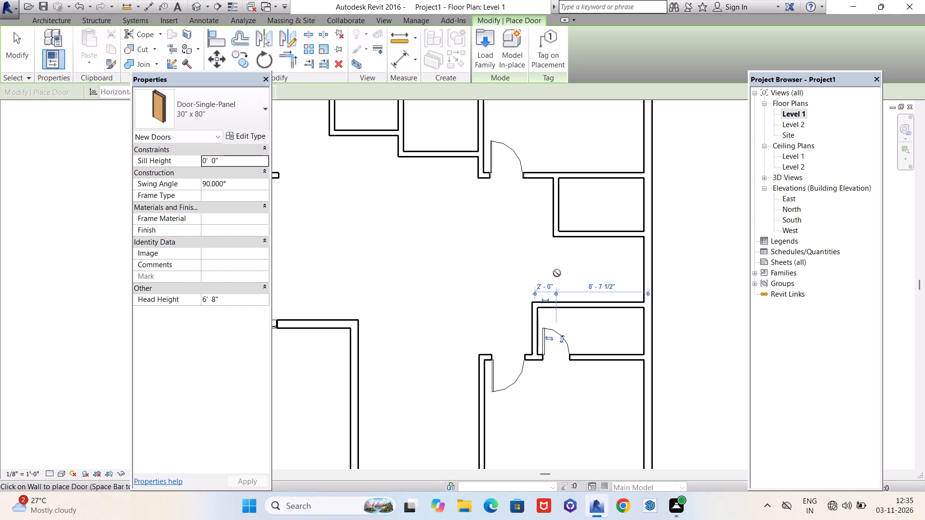
scroll(538, 290, "down", 2)
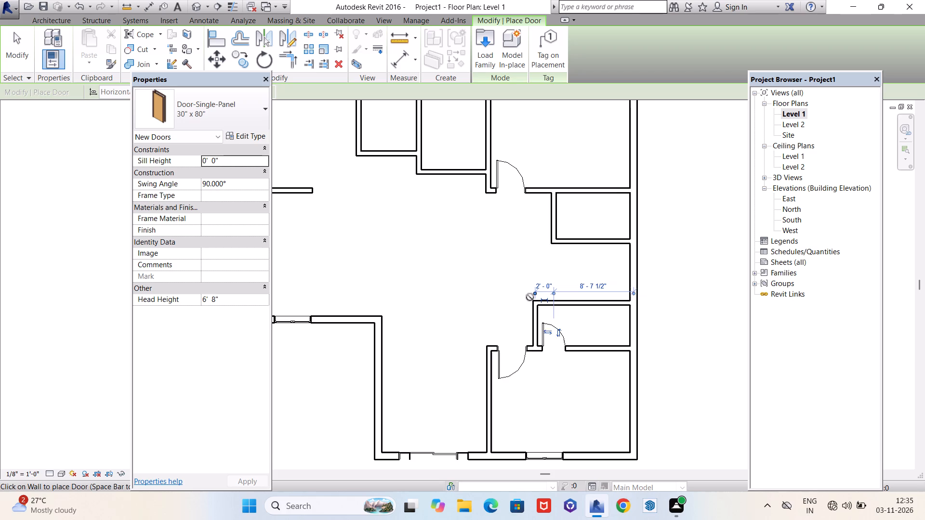
scroll(565, 213, "up", 9)
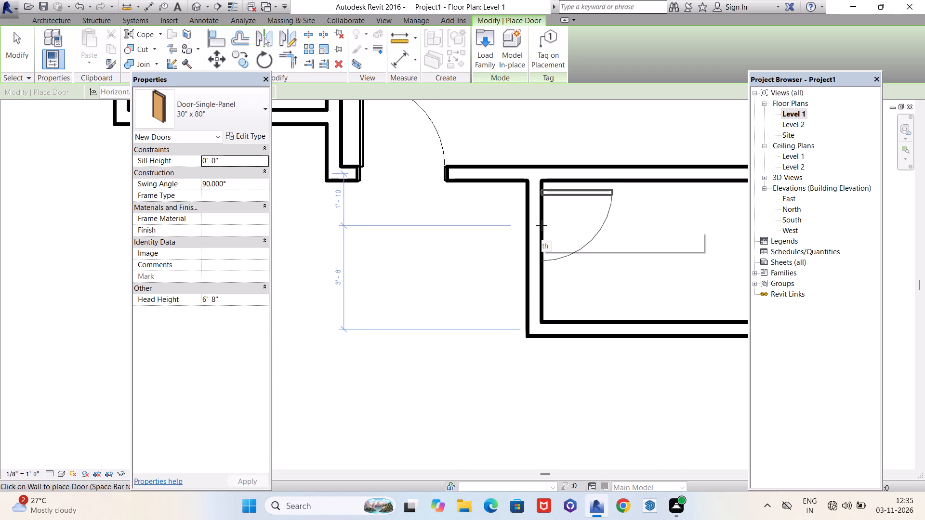
left_click(541, 228)
Place a 30" x 80" single-panel door in the smallest north room's west partition, about 2'-0" from the north exterior wall, swinging inward.
scroll(542, 296, "down", 5)
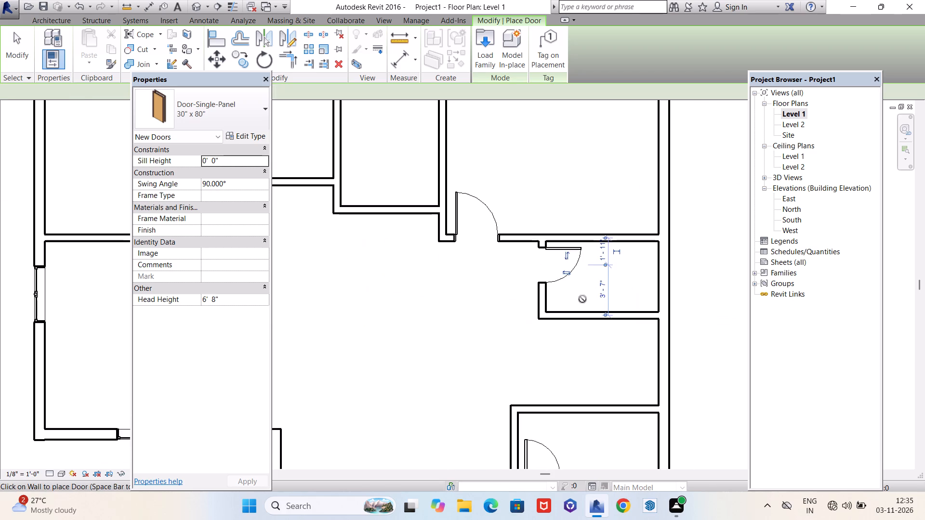
scroll(583, 298, "down", 7)
scroll(424, 312, "up", 1)
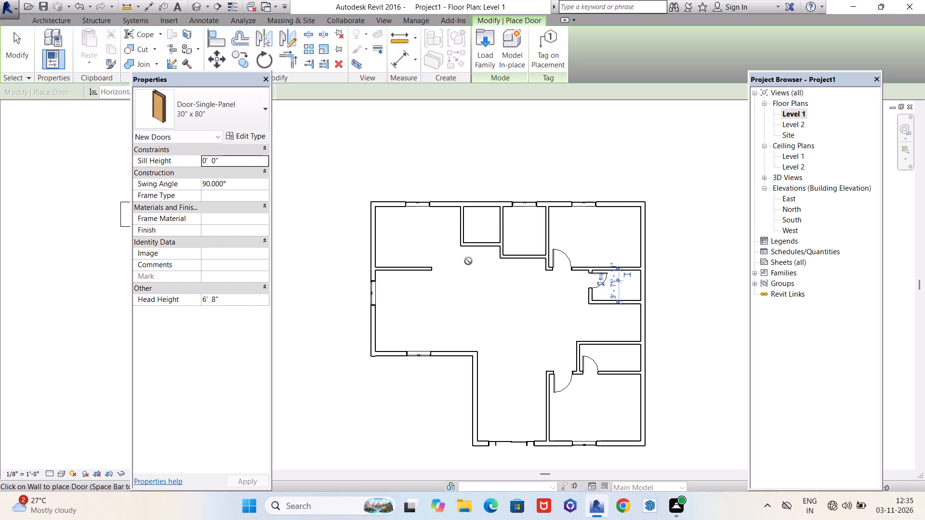
scroll(468, 214, "up", 7)
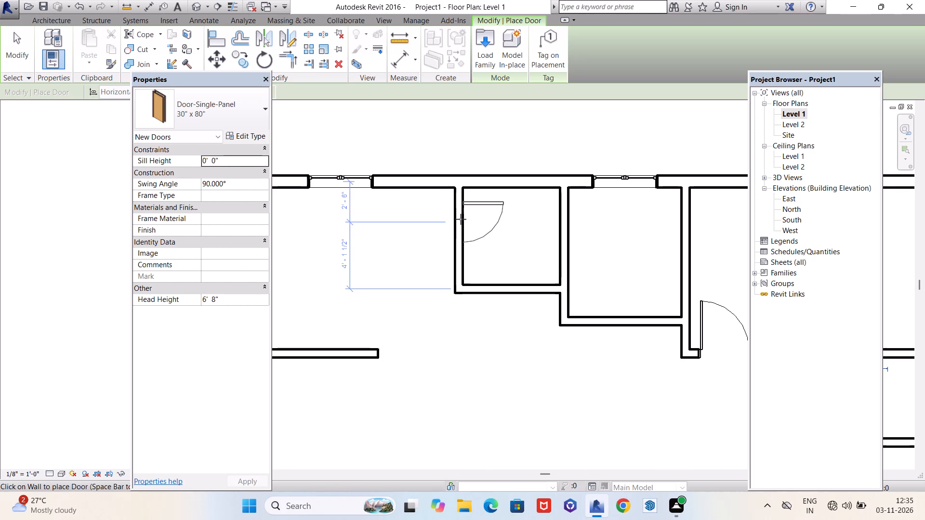
left_click(461, 216)
Load the Door-Curtain-Wall-Single-Glass family from the Doors folder.
scroll(445, 226, "down", 1)
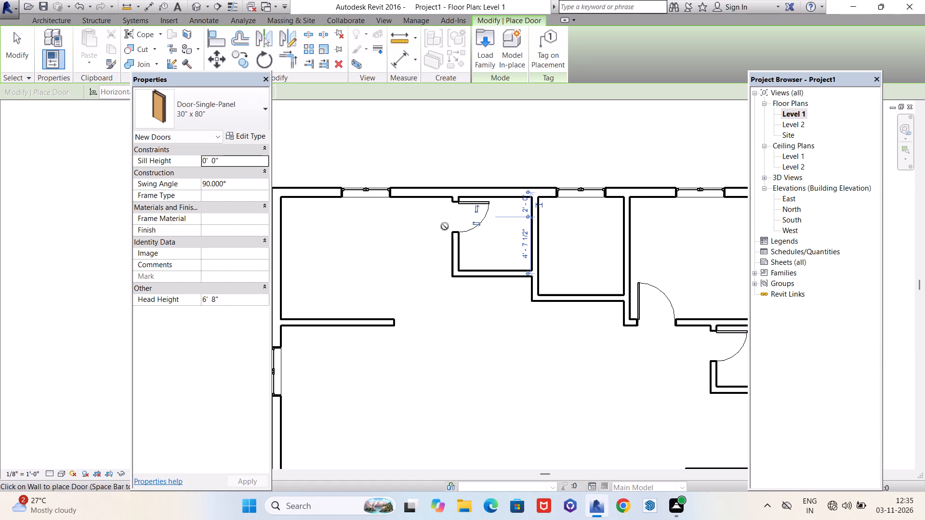
scroll(445, 226, "down", 2)
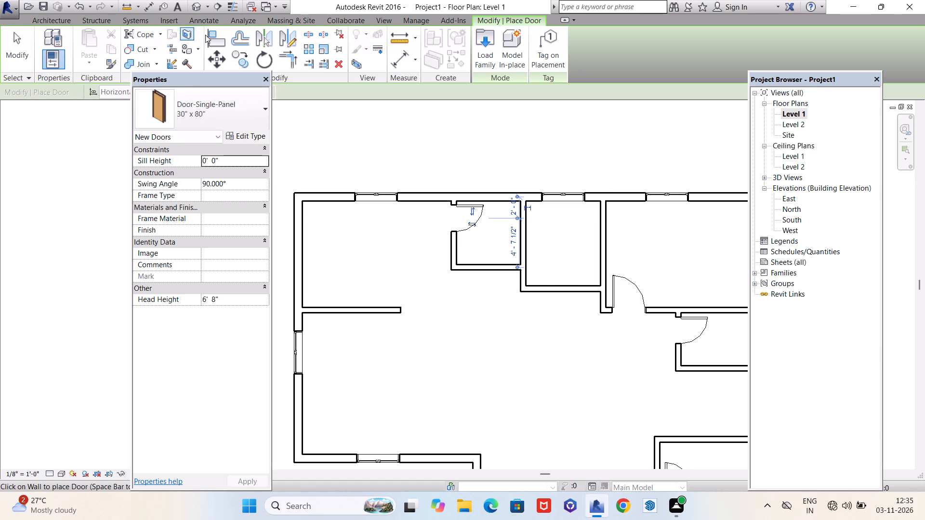
left_click(480, 50)
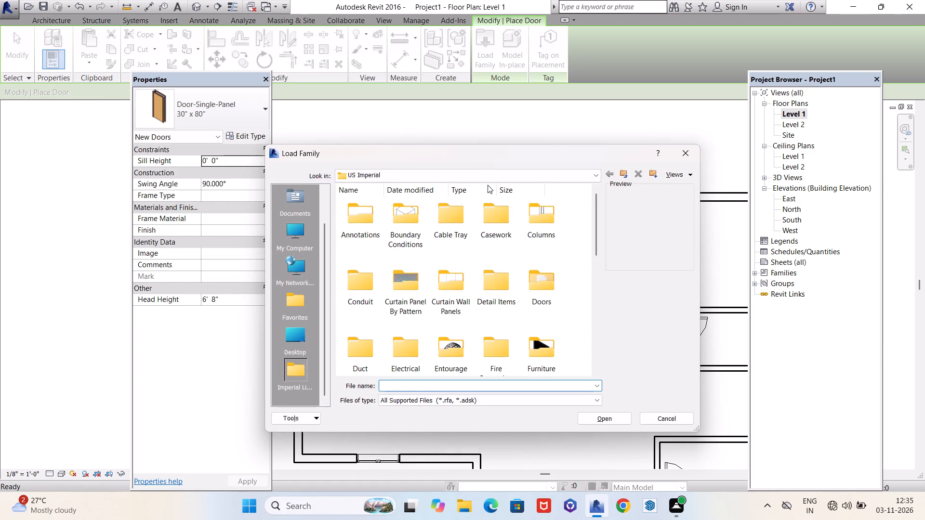
double_click(541, 287)
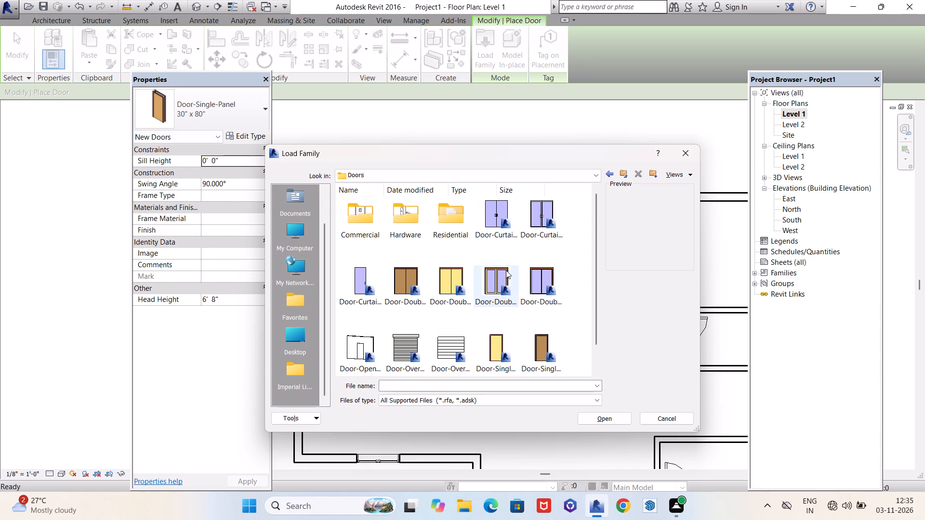
left_click(366, 271)
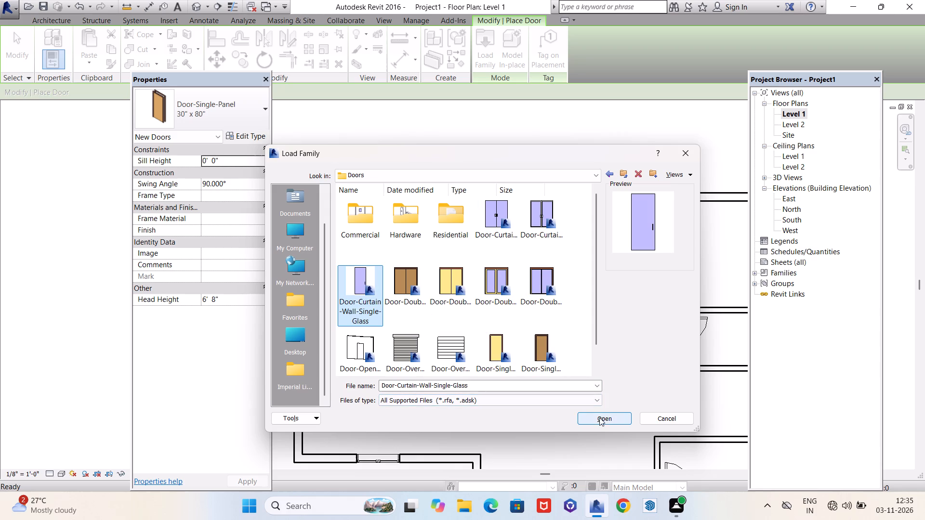
left_click(599, 417)
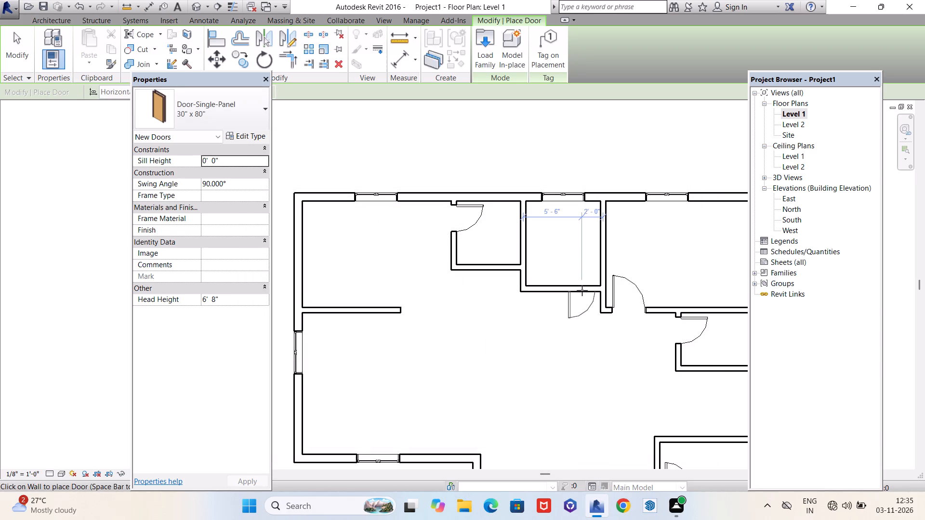
Place a 30" x 80" single-panel door in the middle north room's south wall, 2'-0" from its east partition, hinged east and swinging outward.
scroll(582, 290, "up", 1)
scroll(582, 290, "down", 1)
scroll(582, 290, "up", 3)
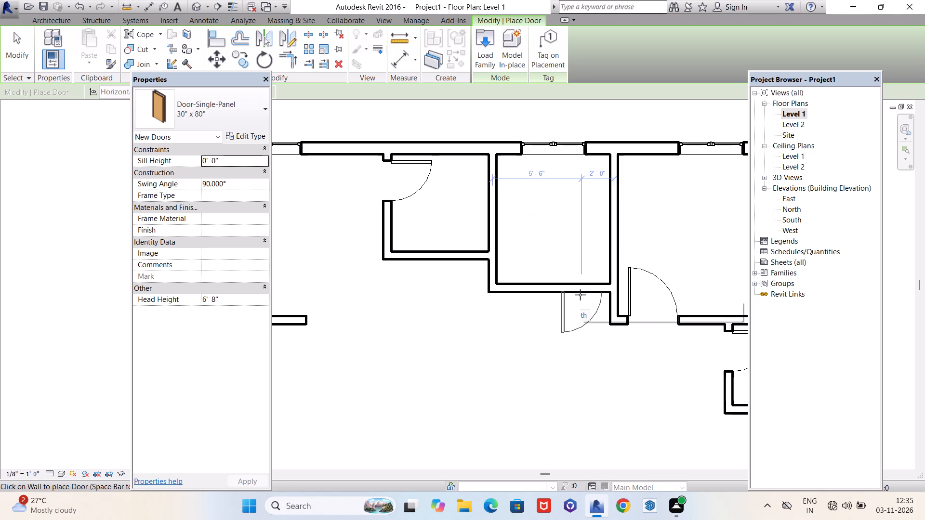
key("space")
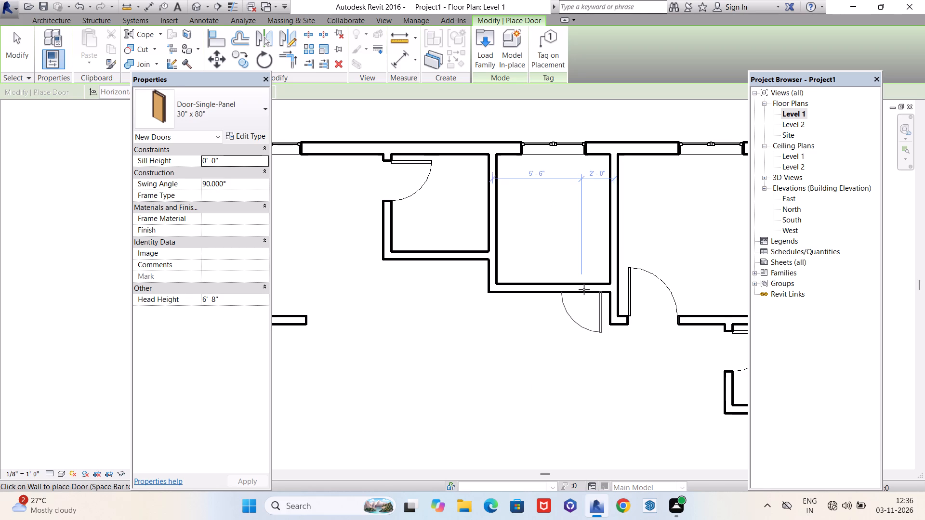
left_click(584, 289)
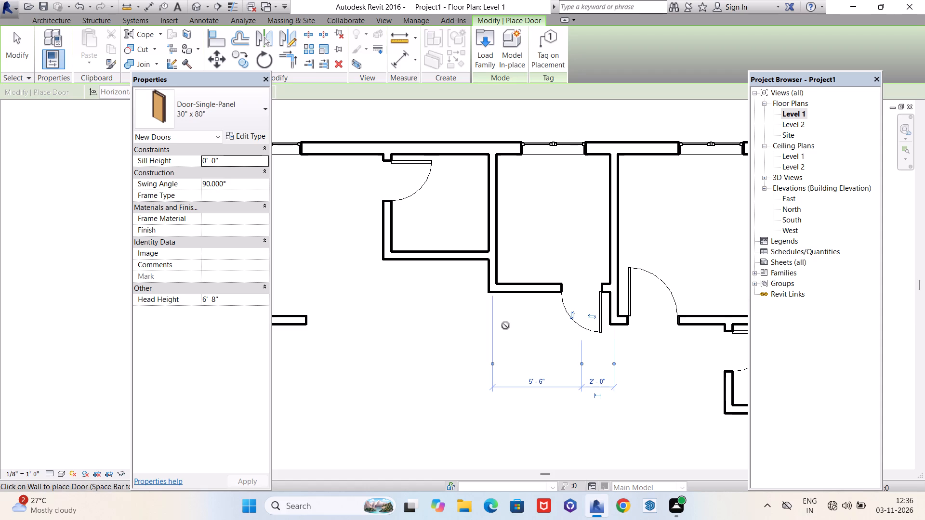
key("Escape")
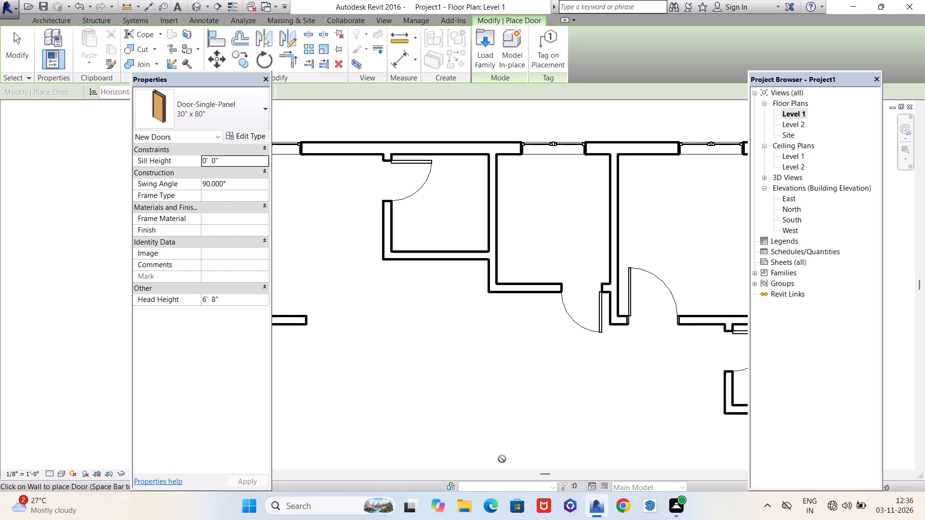
Review the door placement across the whole Level 1 floor plan.
scroll(501, 463, "down", 2)
scroll(476, 306, "down", 4)
scroll(442, 308, "up", 4)
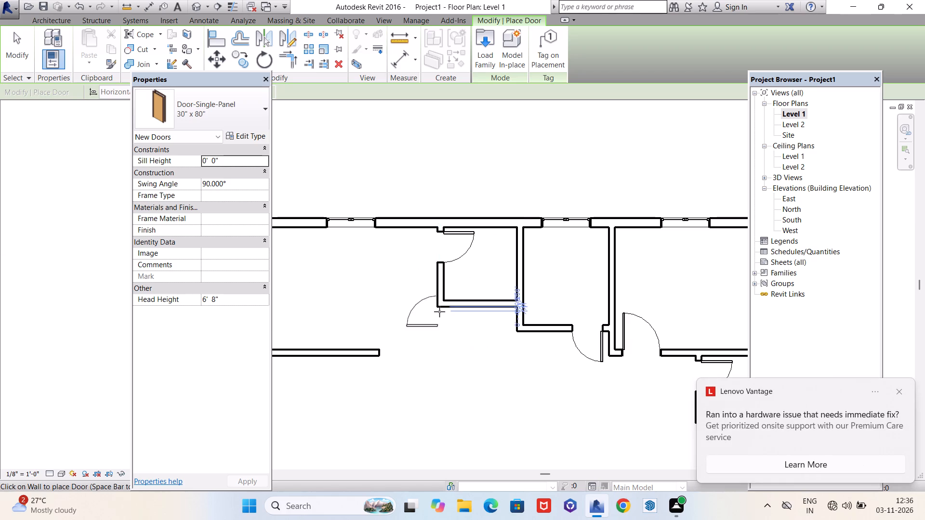
scroll(389, 315, "down", 5)
scroll(388, 314, "up", 1)
scroll(388, 314, "down", 1)
middle_click_drag(401, 338, 389, 246)
scroll(473, 310, "up", 2)
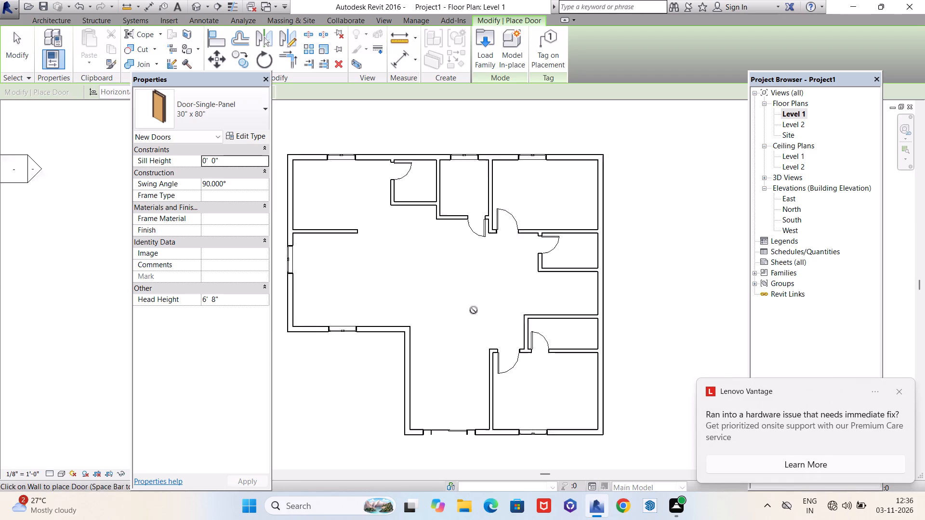
scroll(474, 310, "up", 1)
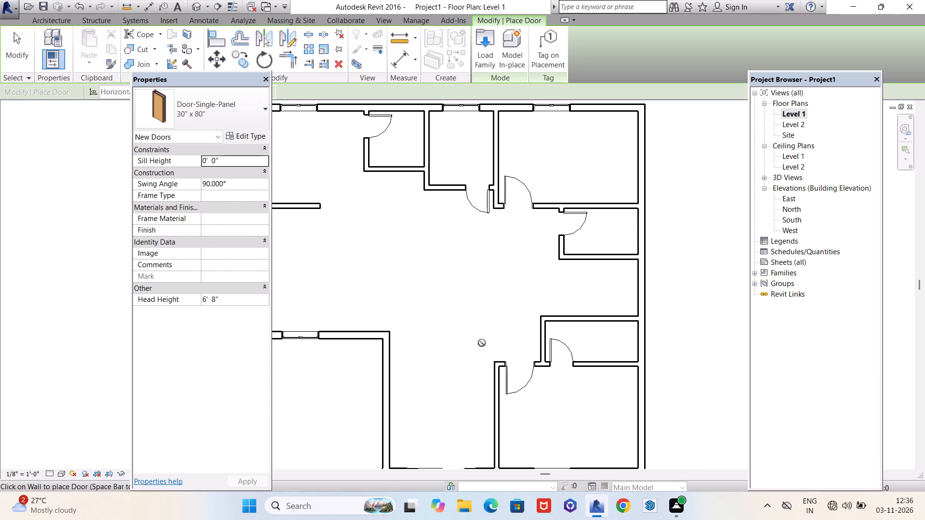
scroll(493, 319, "down", 2)
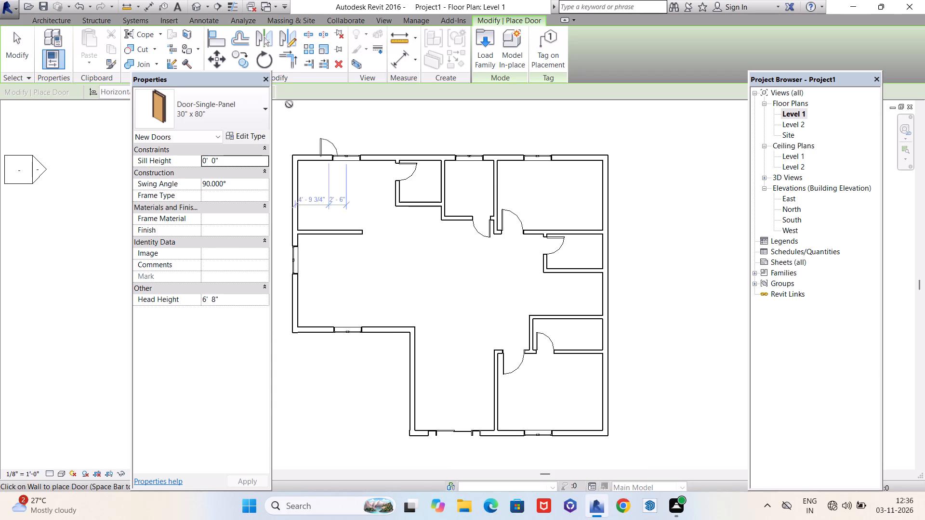
Open the 3D view and inspect the interior doors, partitions and windows from several angles.
left_click(197, 0)
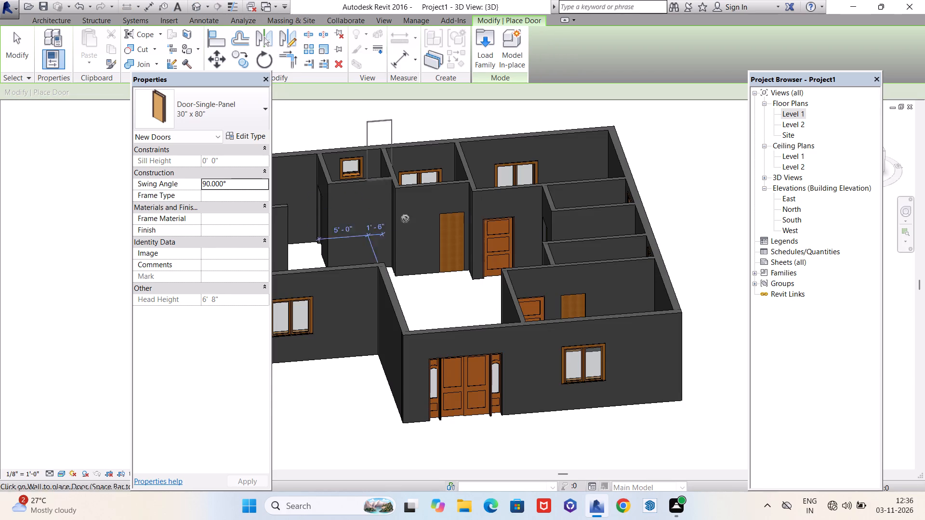
middle_click_drag(452, 271, 422, 311)
scroll(408, 284, "up", 5)
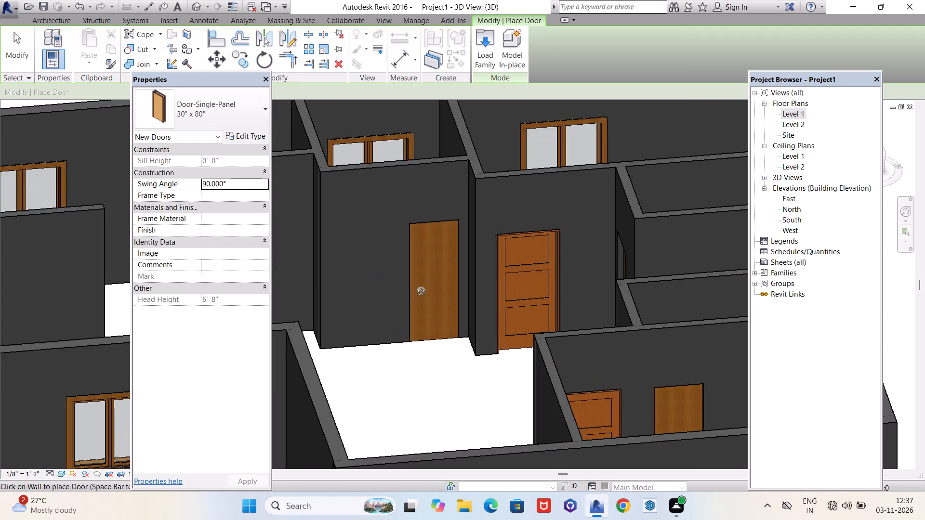
scroll(422, 292, "up", 6)
scroll(469, 317, "down", 5)
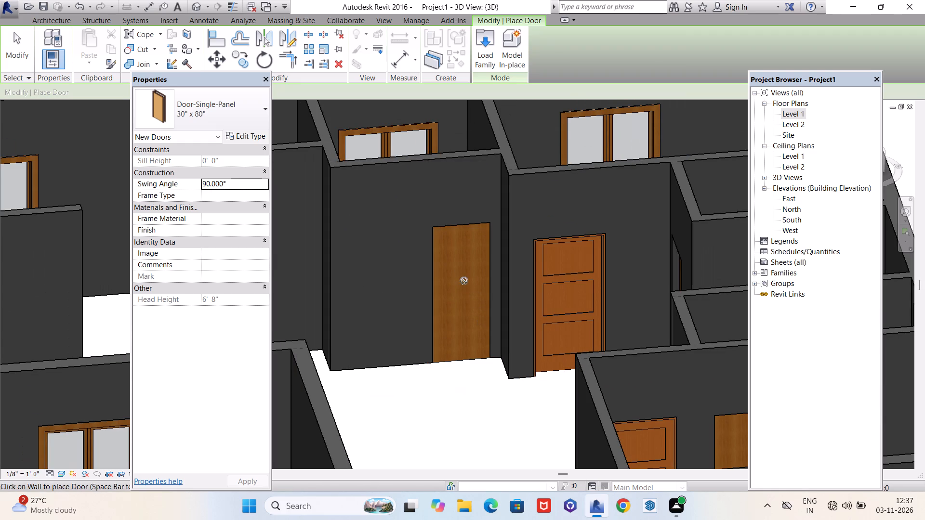
middle_click_drag(458, 253, 111, 243, "shift")
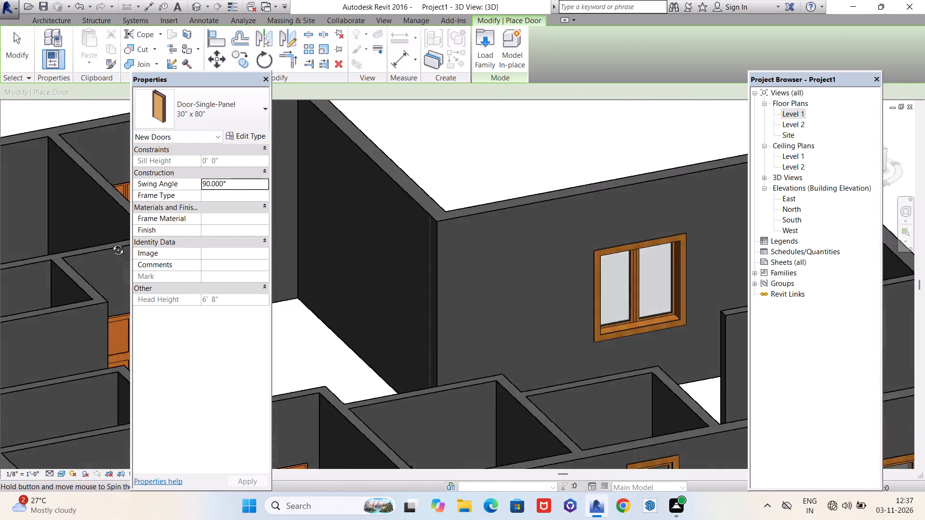
middle_click_drag(111, 243, 238, 272, "shift")
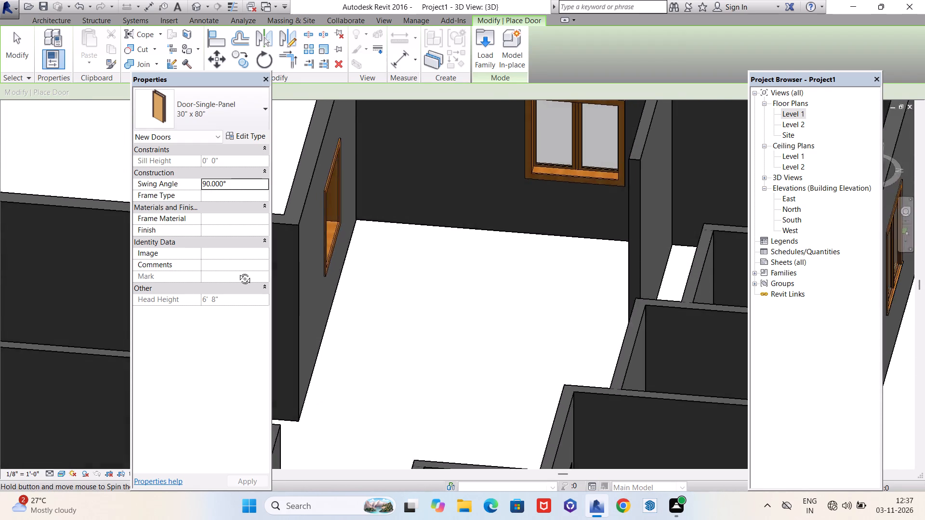
middle_click_drag(238, 272, 281, 272, "shift")
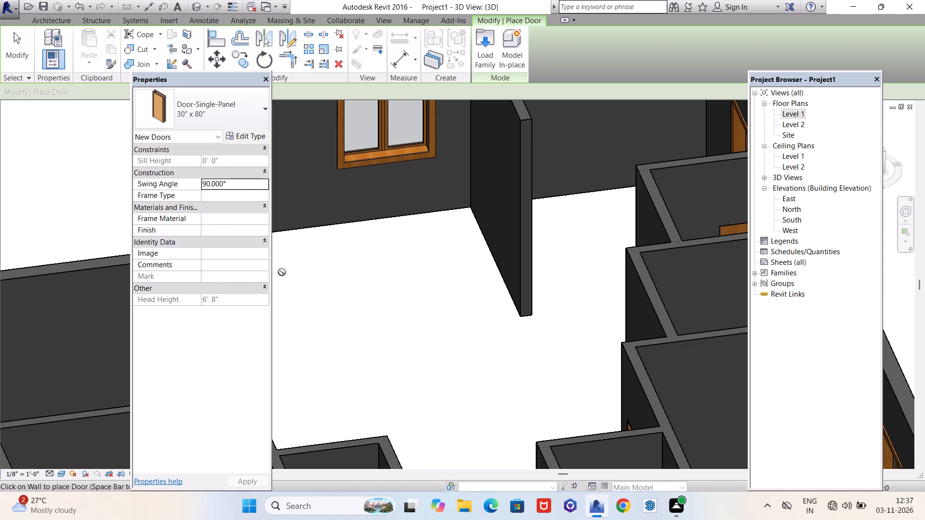
scroll(334, 289, "down", 8)
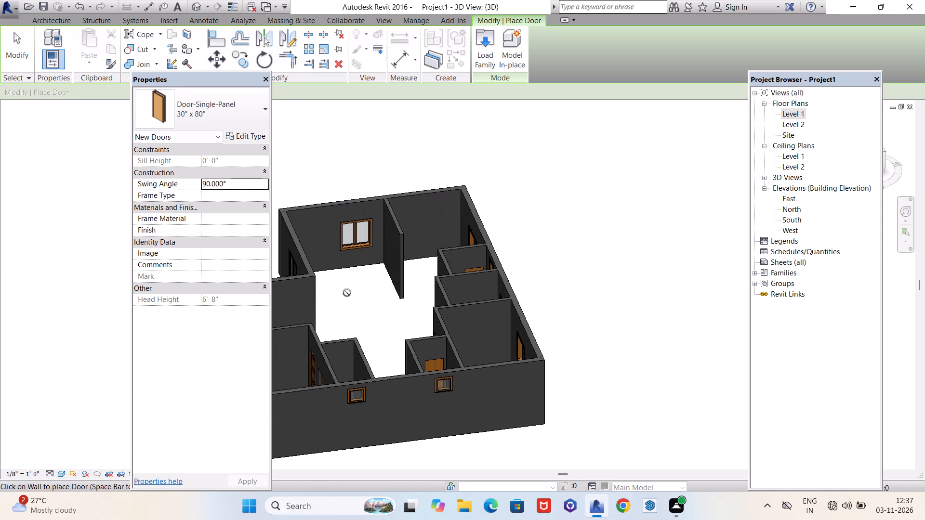
middle_click_drag(348, 294, 501, 283, "shift")
scroll(415, 283, "up", 2)
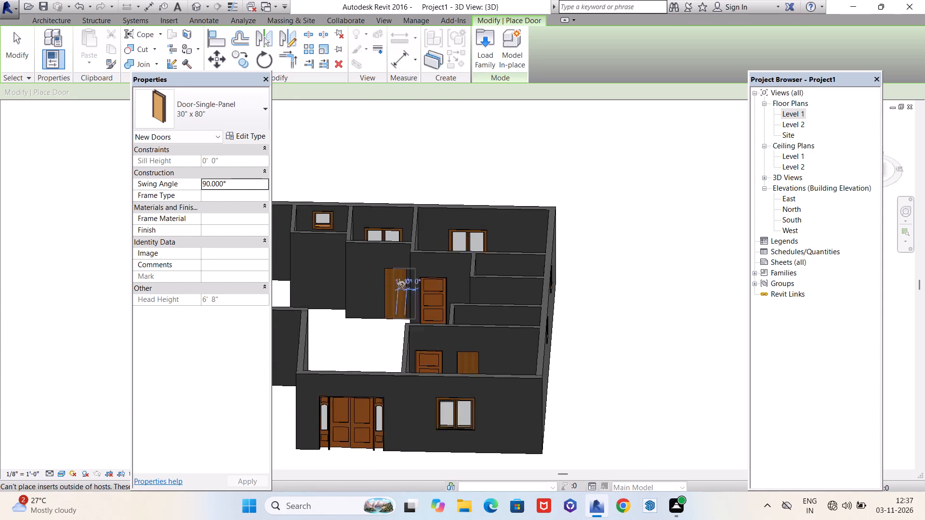
Examine the door types available for the single-panel door in the middle north room's south wall.
scroll(401, 285, "up", 6)
key("space")
key("Escape")
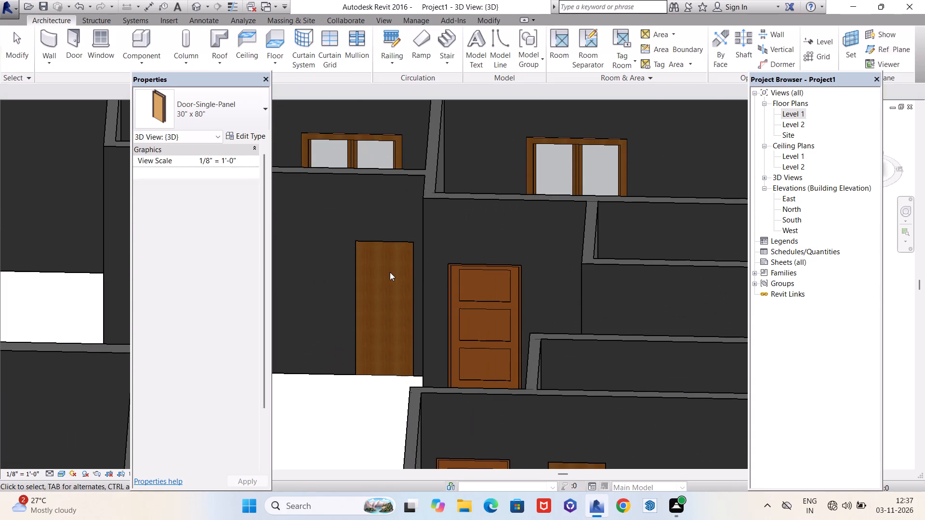
left_click(399, 245)
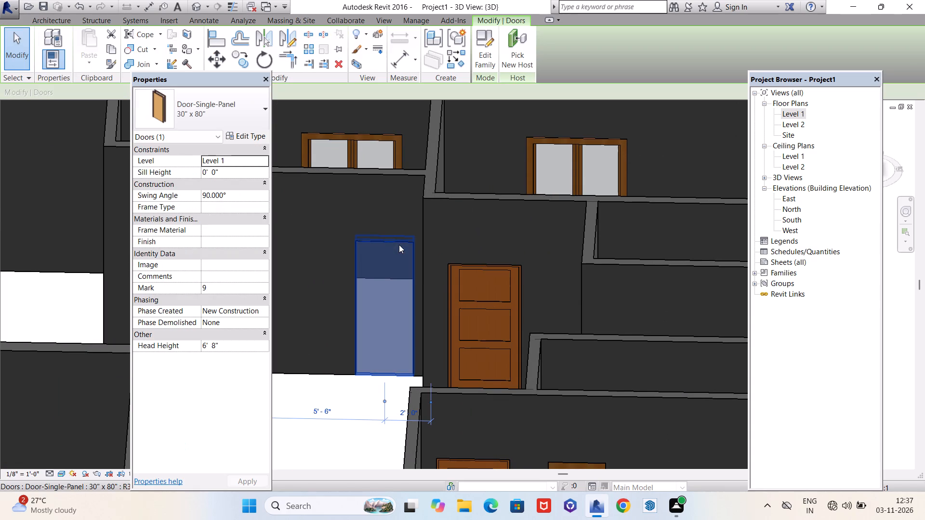
left_click(213, 104)
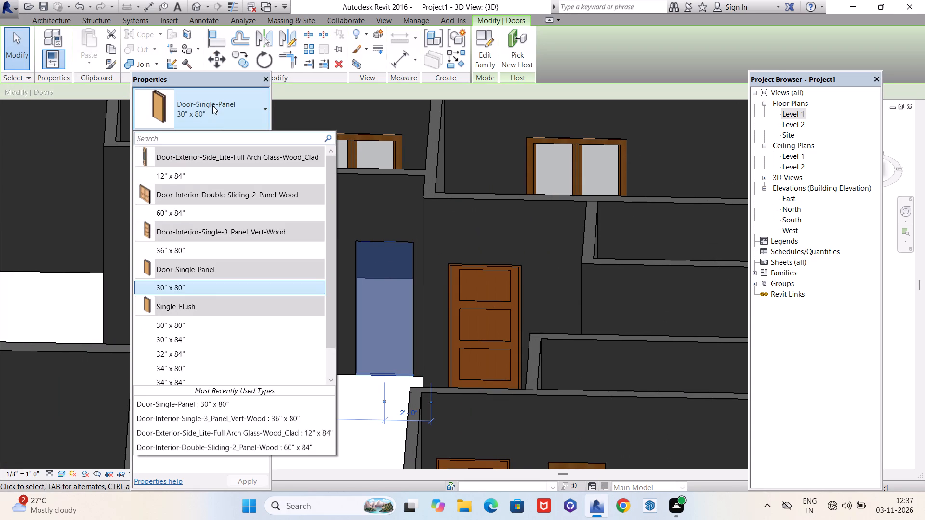
scroll(196, 345, "down", 8)
scroll(197, 338, "up", 7)
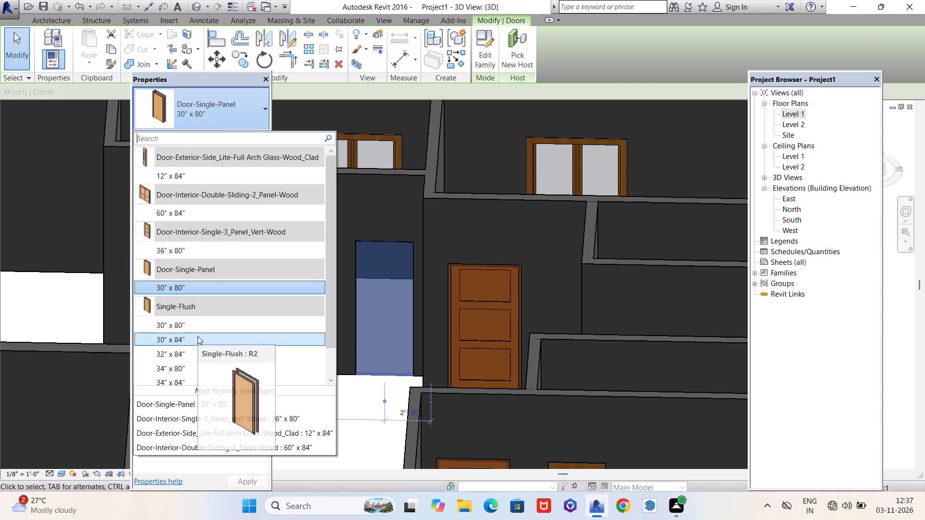
scroll(198, 336, "down", 10)
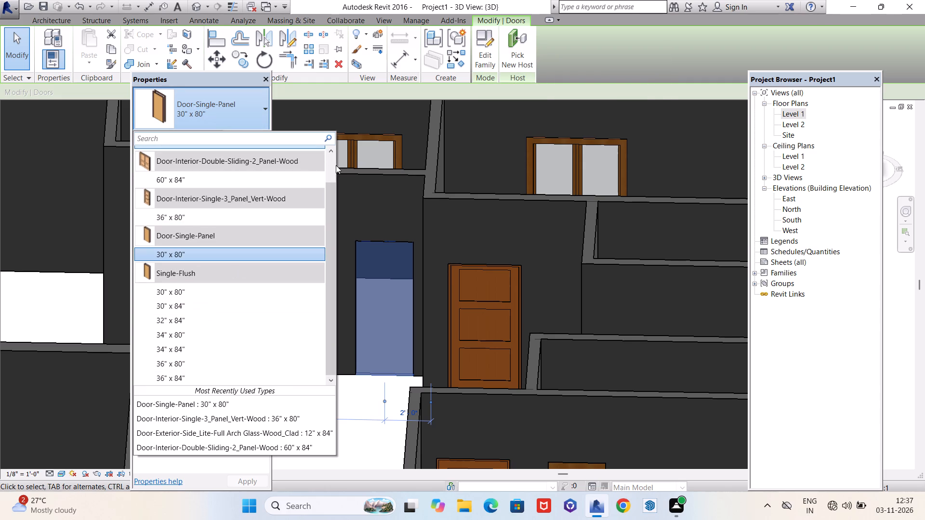
scroll(487, 283, "down", 6)
left_click(598, 169)
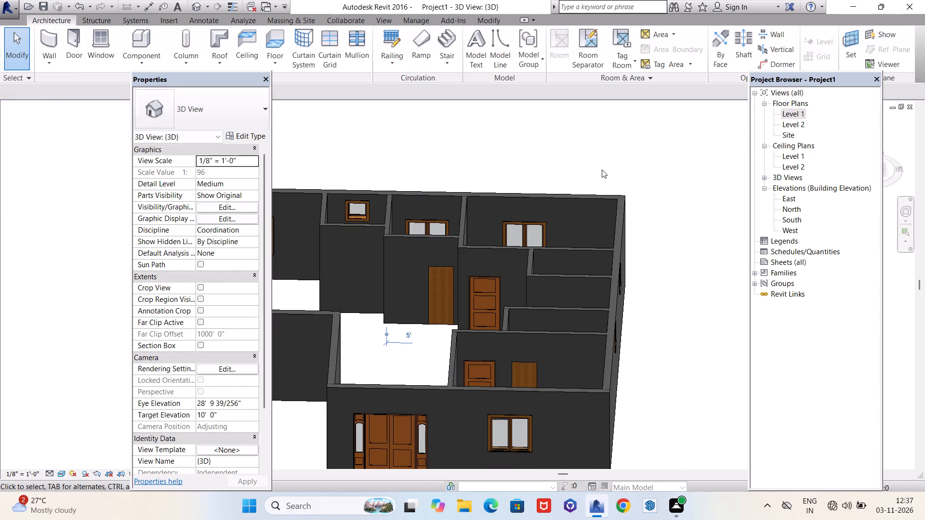
Switch from the 3D view to the Level 1 floor plan.
double_click(789, 114)
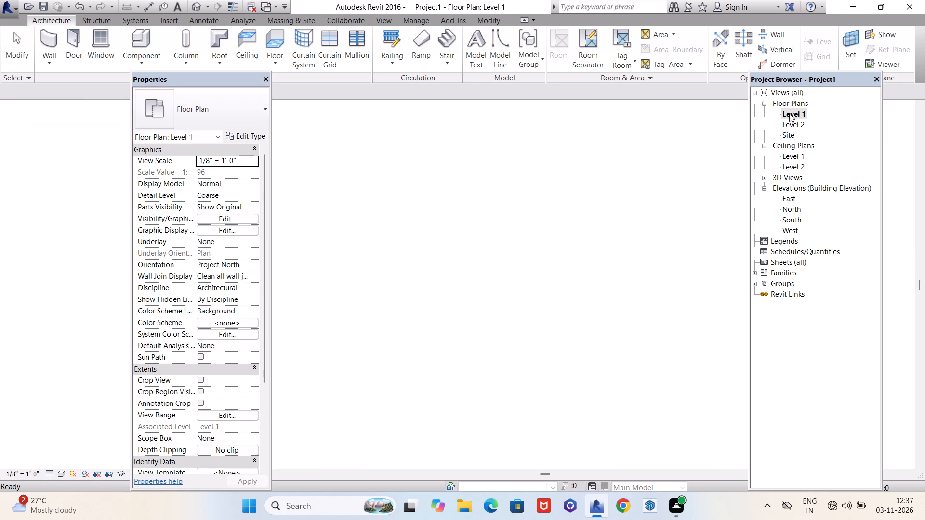
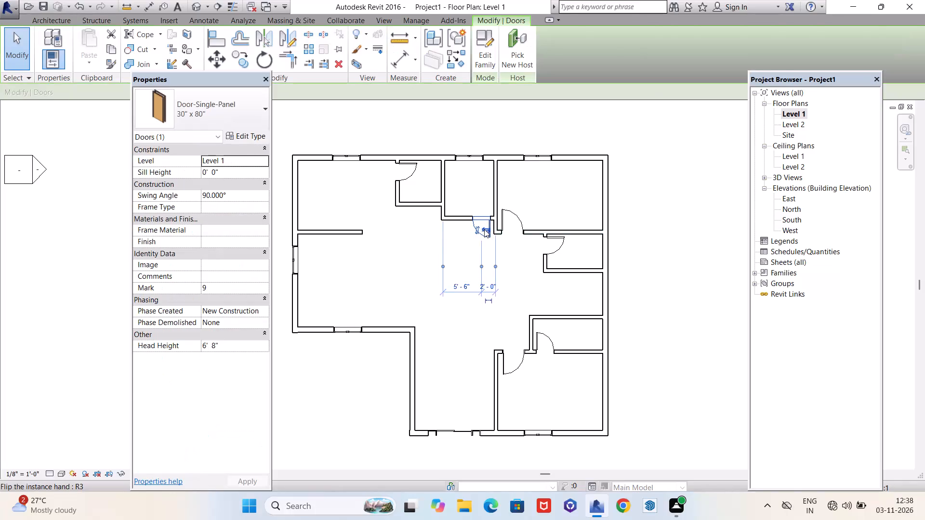
Delete the selected 30" x 80" single-panel door from the lower wall of the small room in the middle of the upper row.
key("Delete")
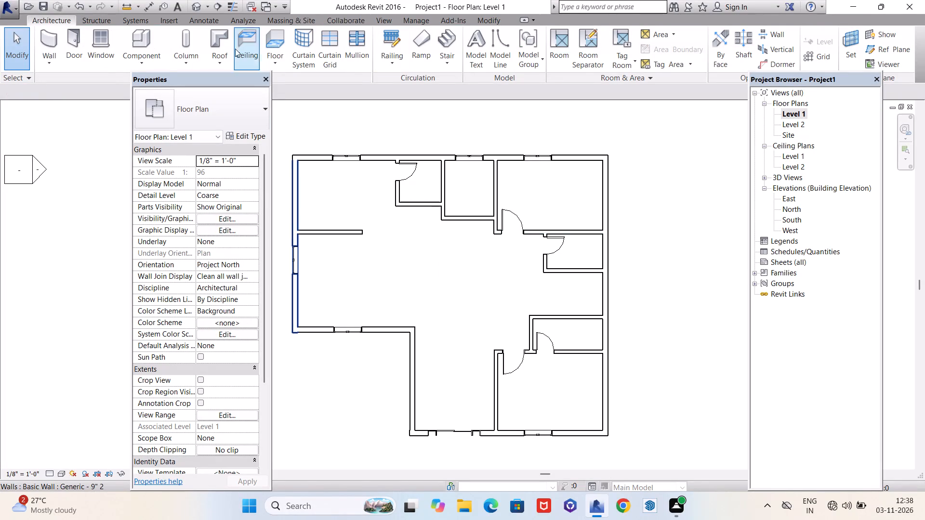
Load the single-leaf curtain wall door family from the Doors folder of the US Imperial library.
left_click(71, 46)
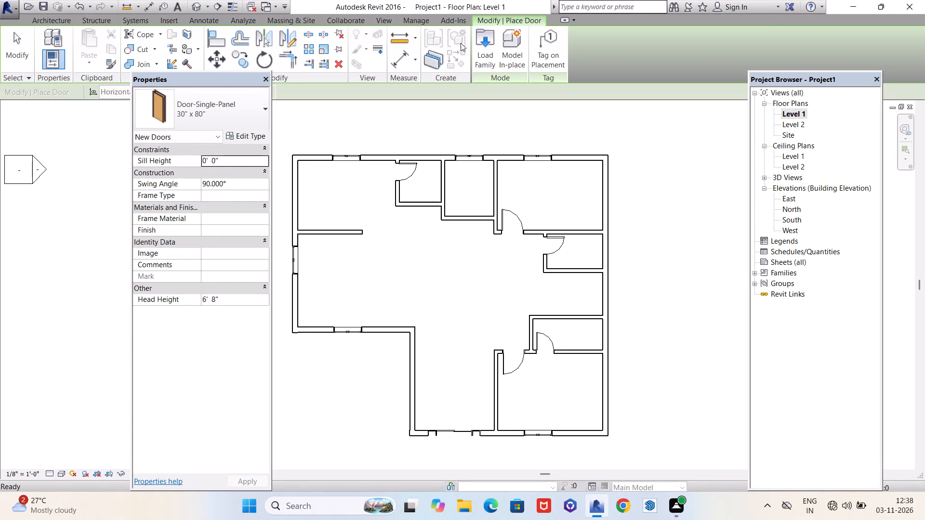
left_click(481, 51)
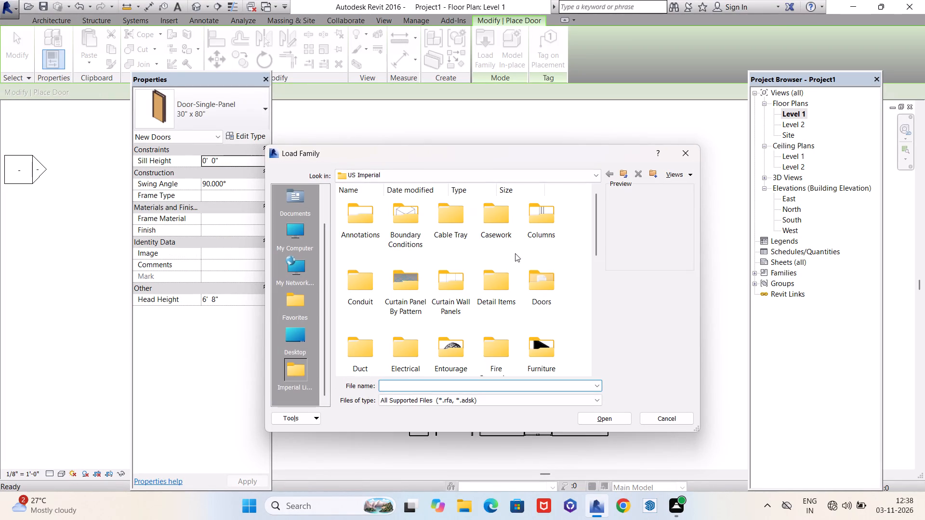
double_click(534, 284)
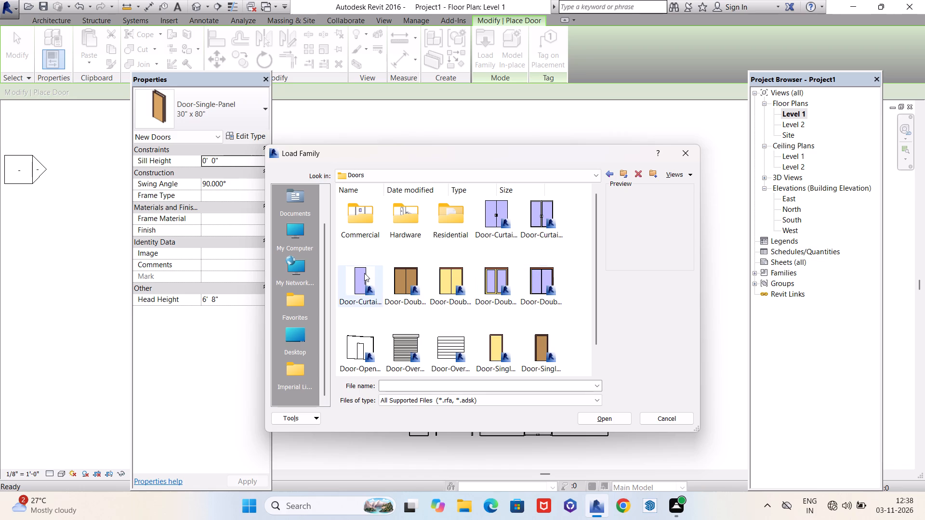
left_click(364, 273)
left_click(602, 418)
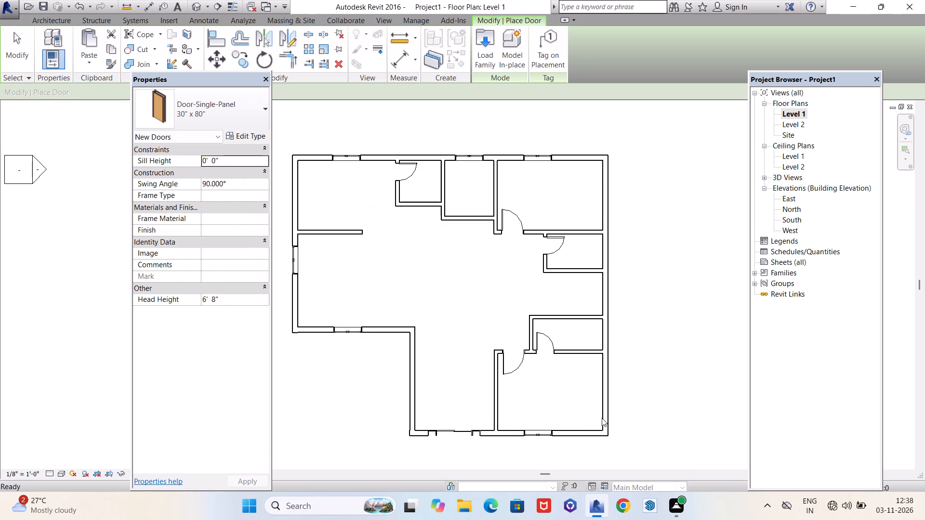
Look through the available door types for the newly loaded glass door.
left_click(239, 109)
scroll(253, 247, "down", 6)
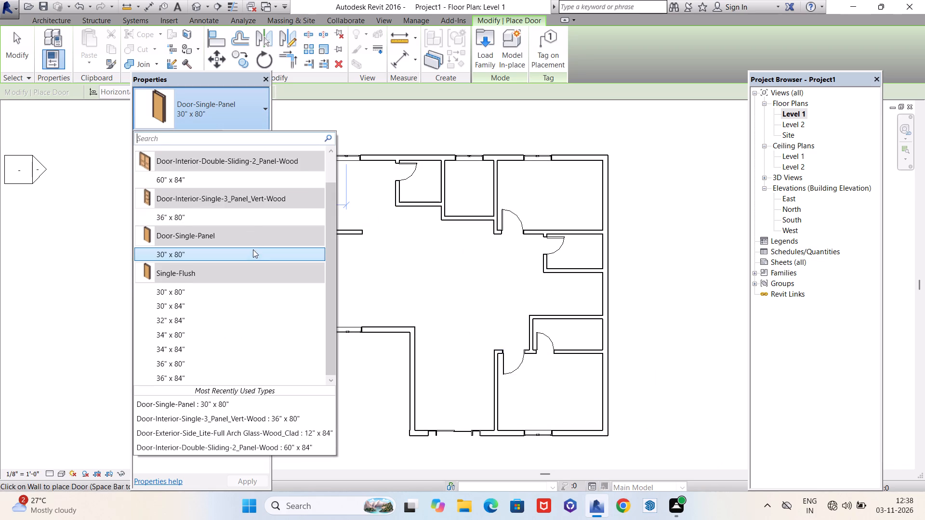
scroll(203, 228, "up", 5)
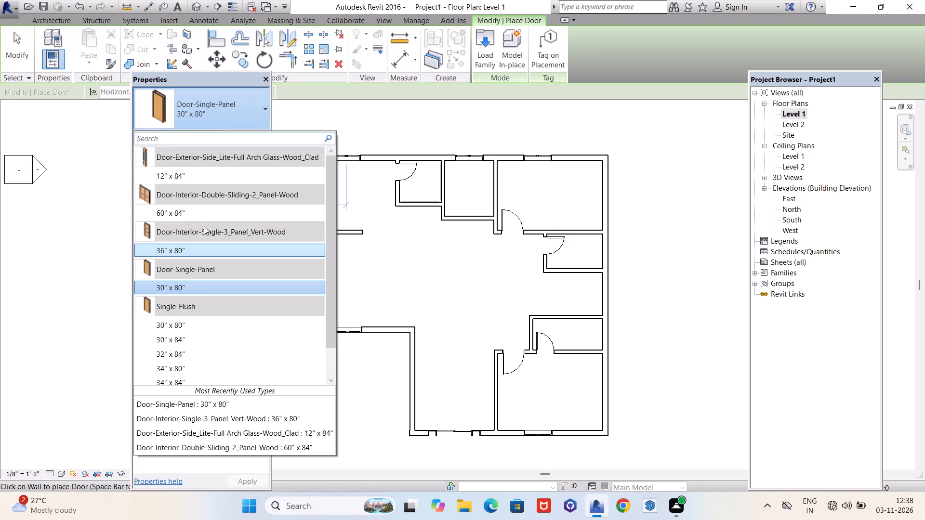
scroll(204, 226, "up", 7)
scroll(205, 224, "down", 10)
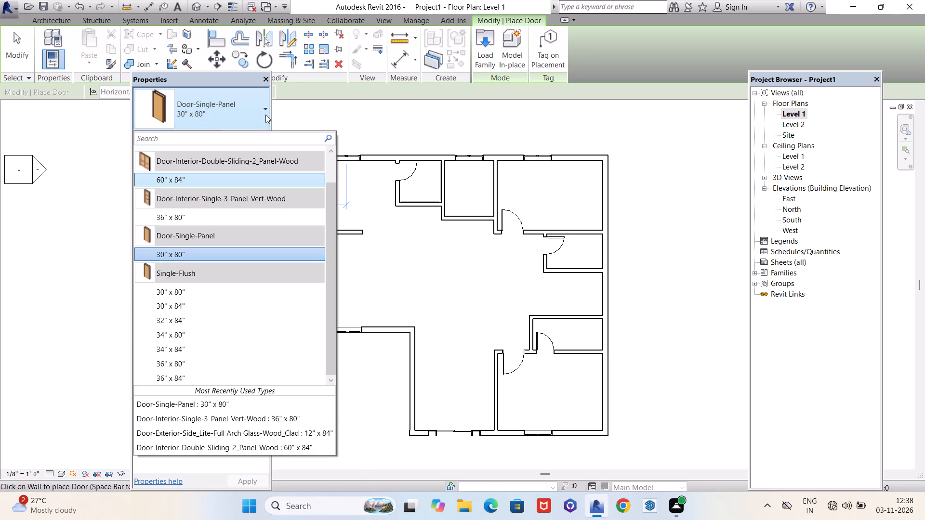
left_click(265, 134)
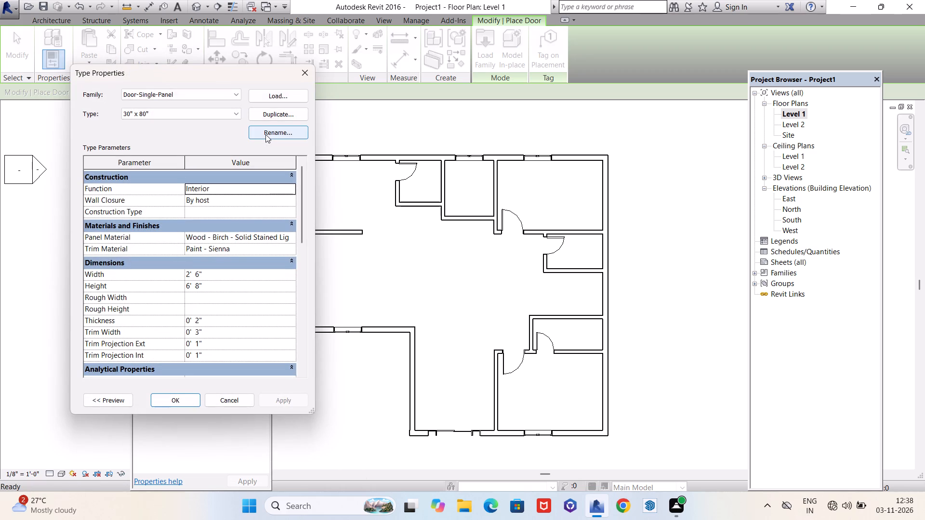
left_click(304, 77)
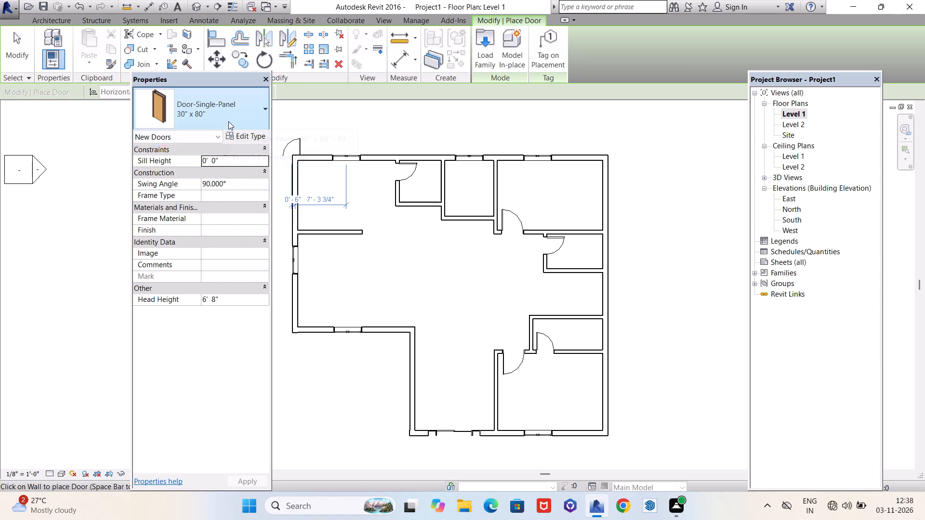
Search the available door types for "glass door".
left_click(247, 107)
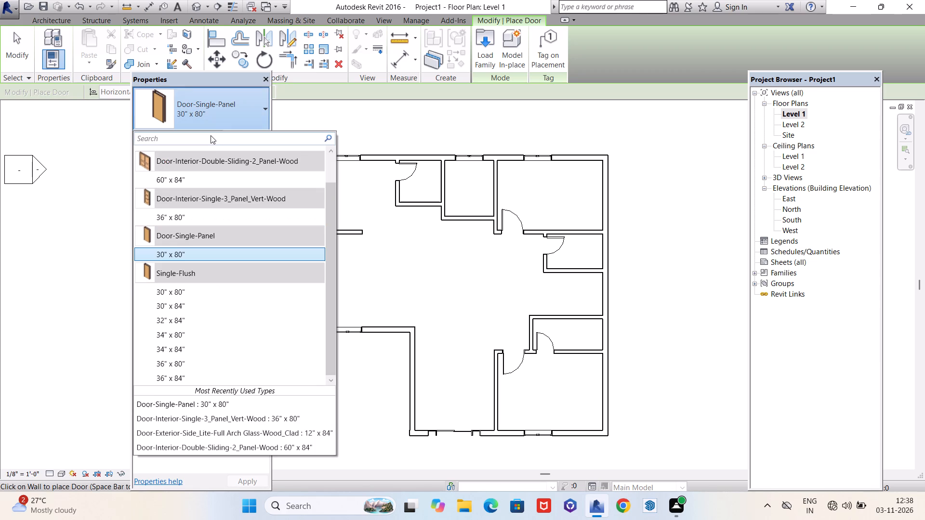
left_click(208, 137)
type("gl")
type("as")
key("s")
key("space")
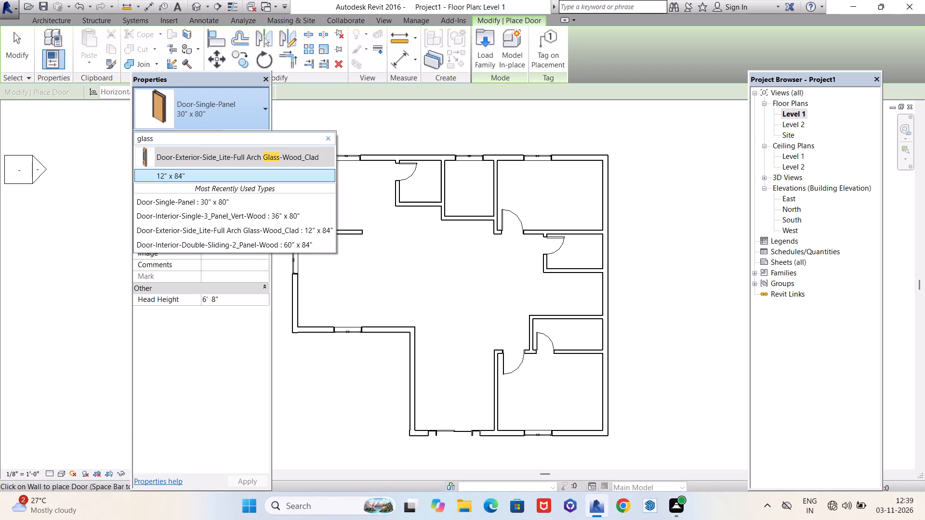
key("d")
type("oo")
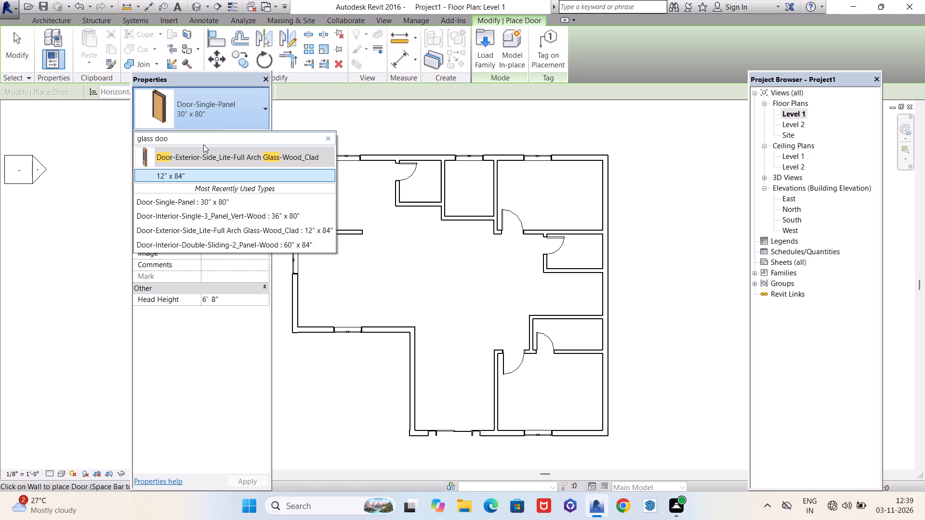
key("r")
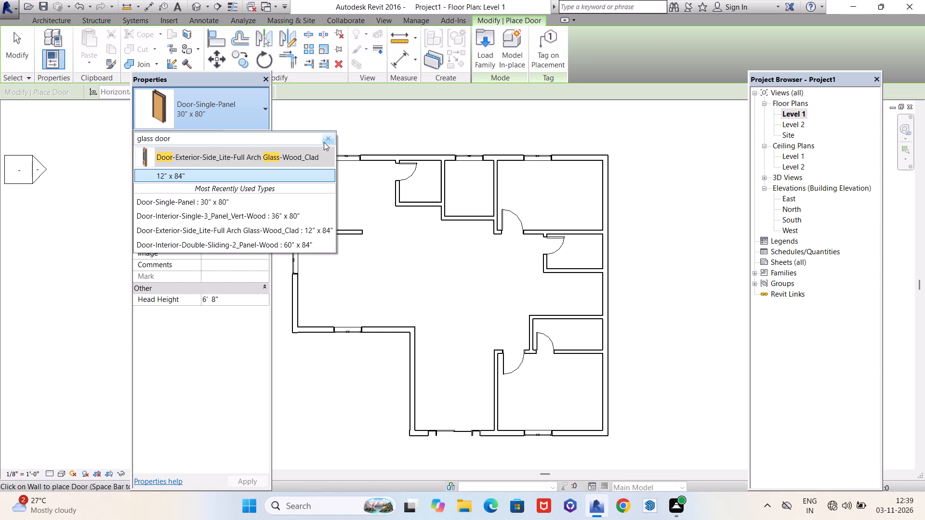
left_click(324, 142)
scroll(214, 229, "down", 6)
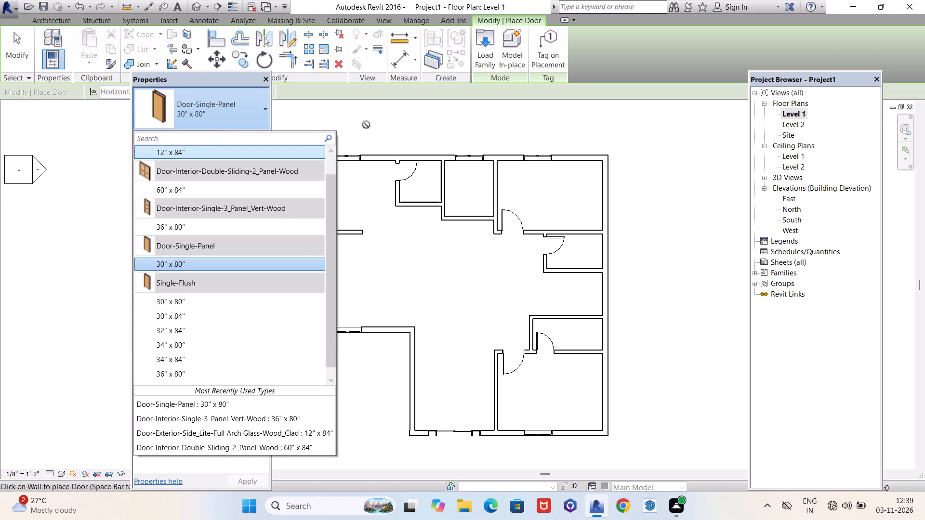
key("Escape")
key("Escape")
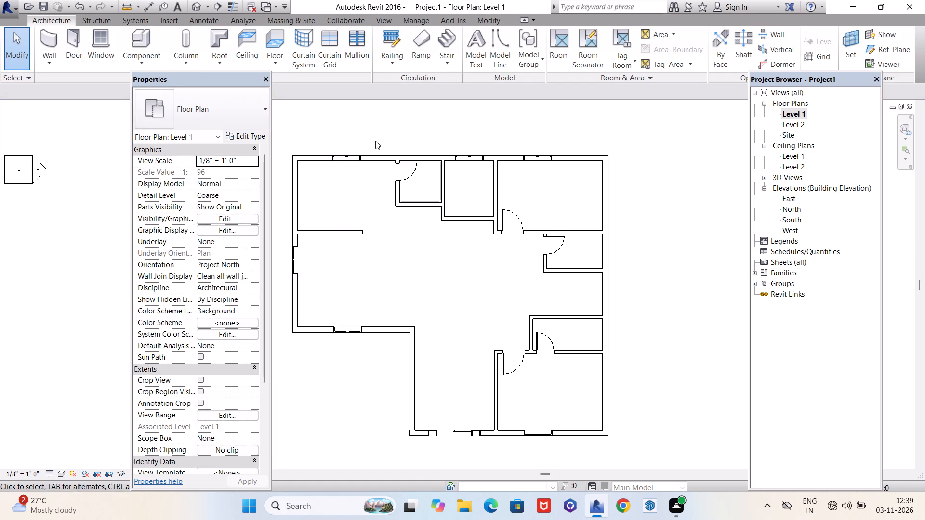
key("Escape")
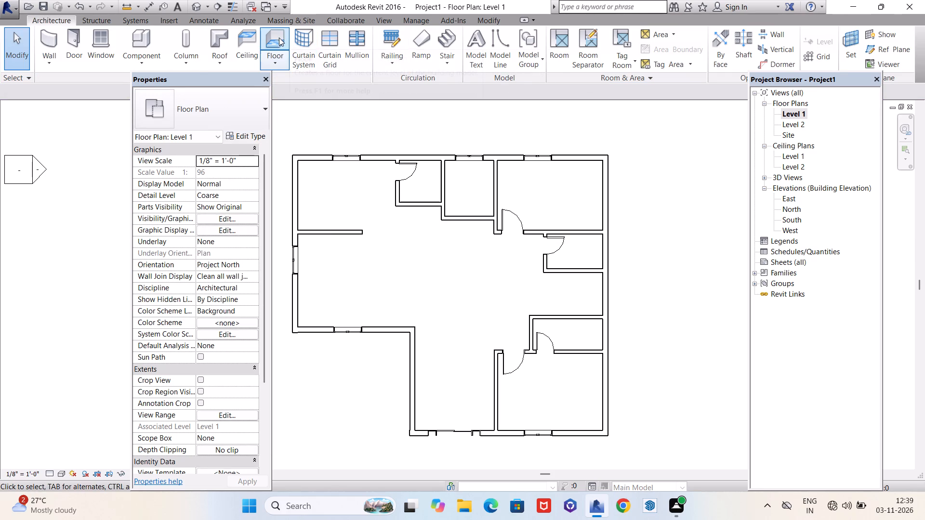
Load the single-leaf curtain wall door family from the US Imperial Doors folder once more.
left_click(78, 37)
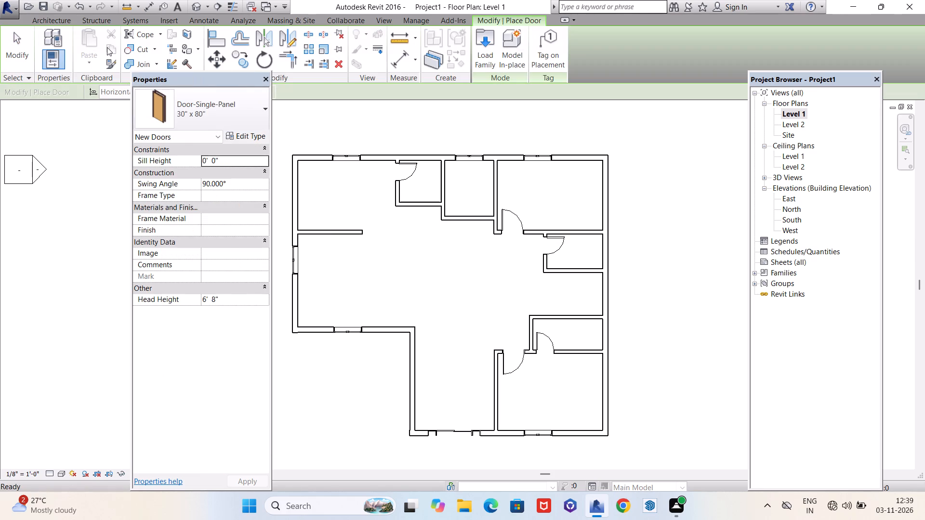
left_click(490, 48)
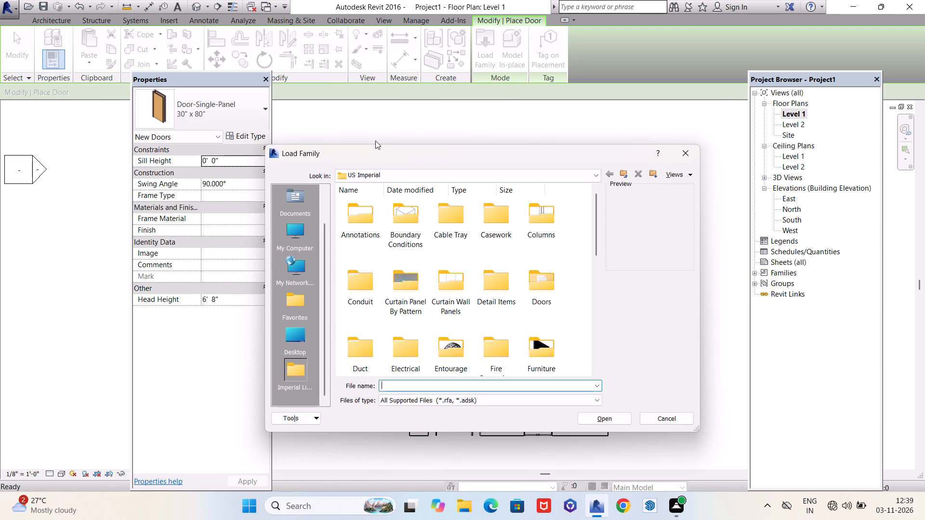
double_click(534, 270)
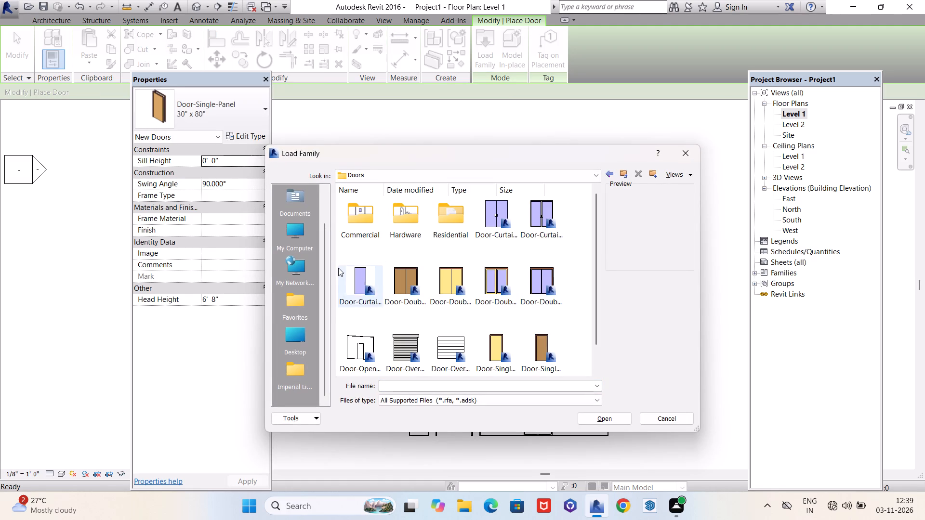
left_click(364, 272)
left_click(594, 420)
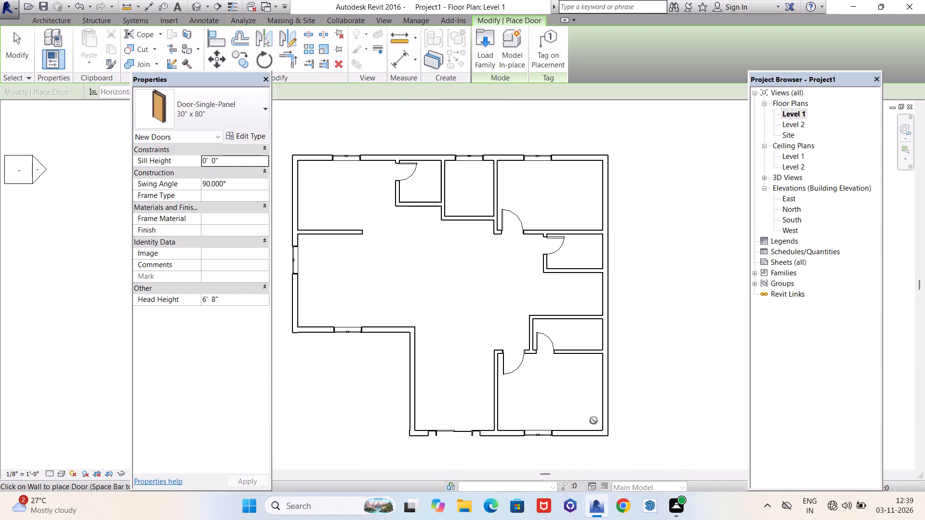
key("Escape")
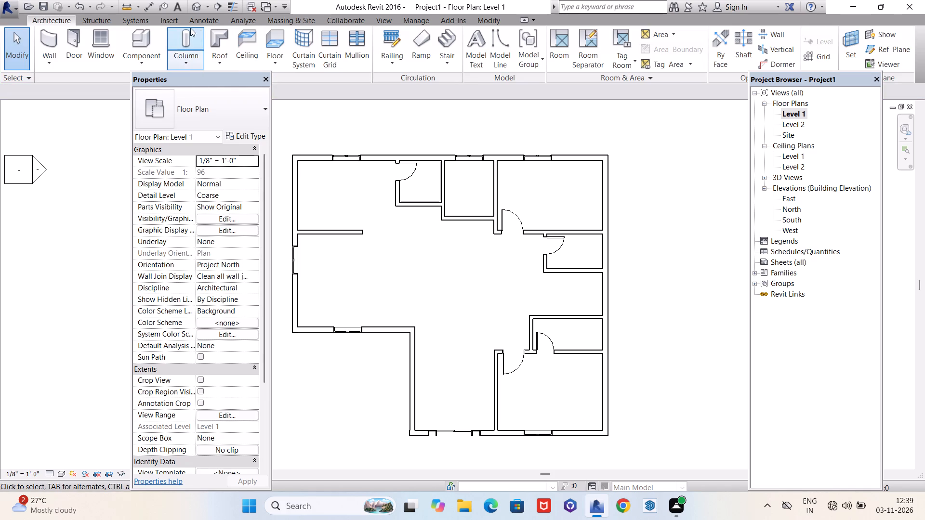
Examine the wall that held the deleted door in the default 3D view.
left_click(193, 11)
scroll(436, 262, "up", 2)
scroll(436, 262, "down", 2)
scroll(436, 262, "up", 2)
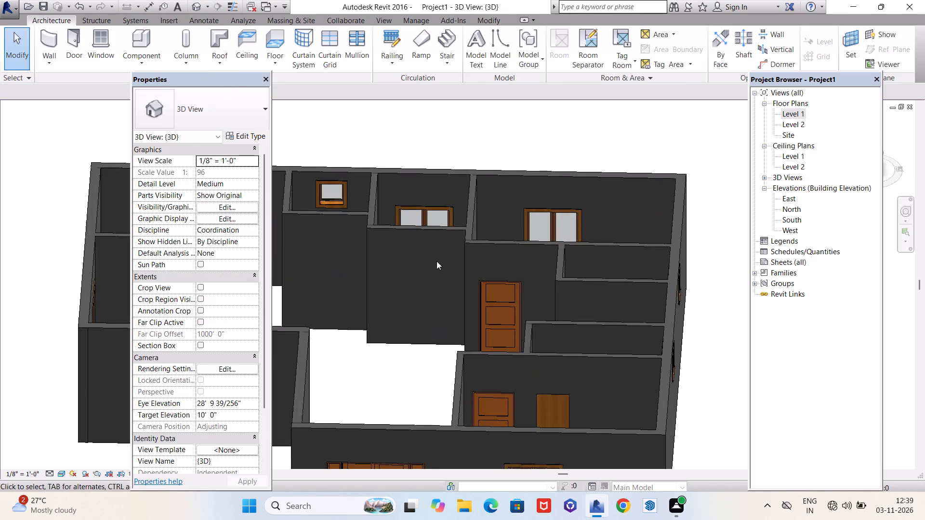
scroll(432, 233, "up", 7)
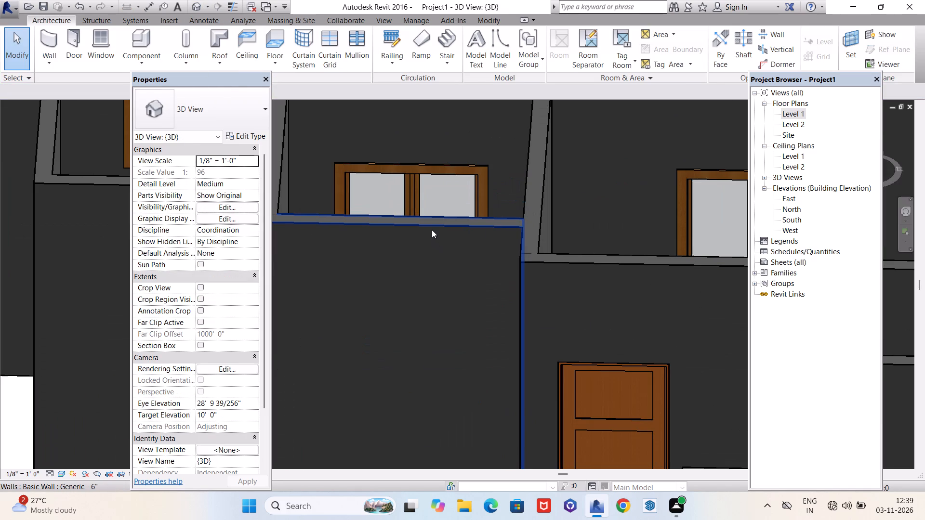
key("Tab")
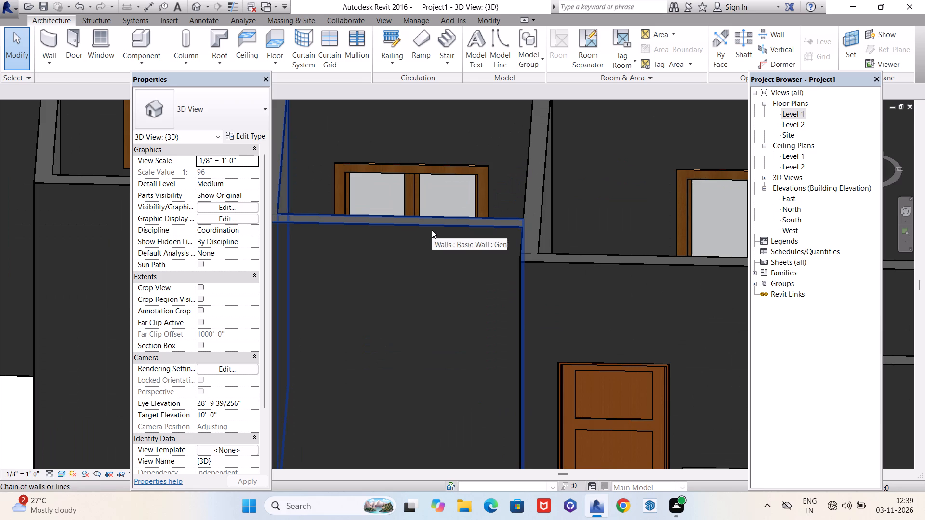
scroll(432, 230, "down", 3)
key("Tab")
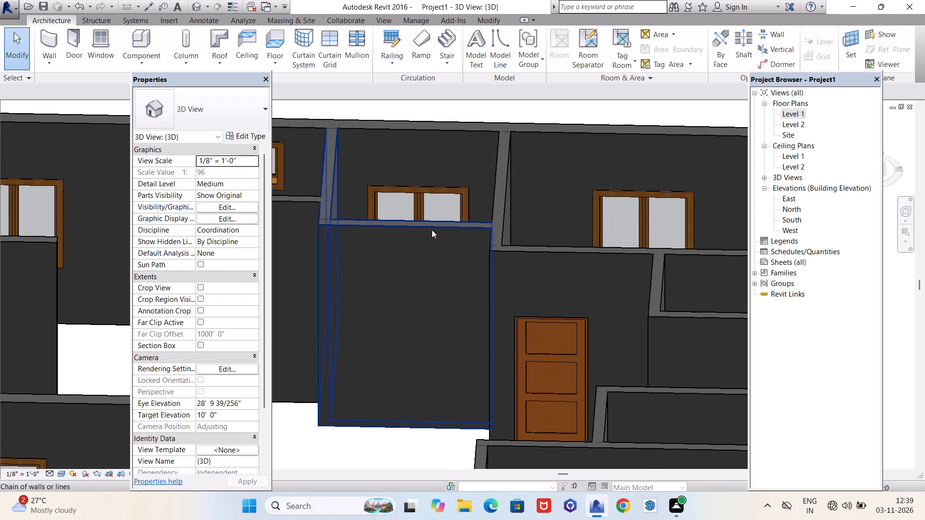
key("Tab")
left_click(432, 230)
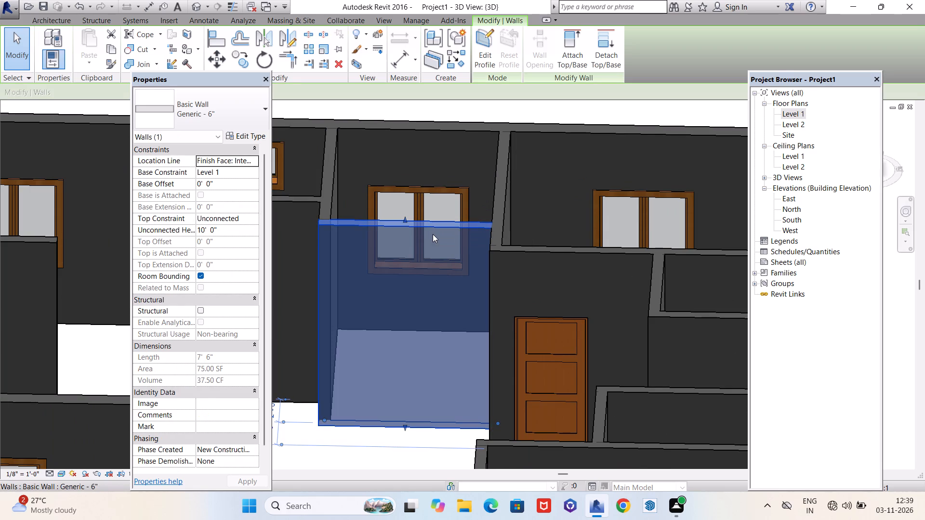
key("Escape")
scroll(448, 257, "down", 3)
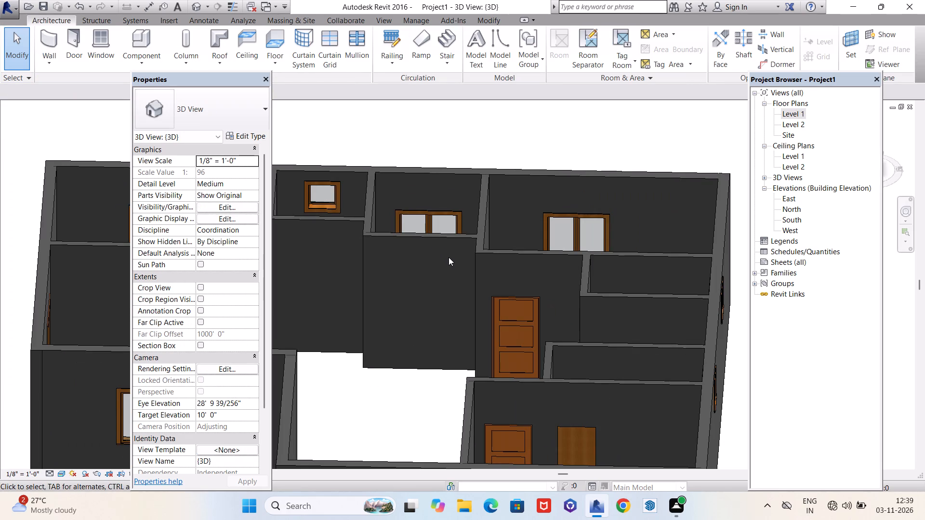
scroll(449, 257, "up", 6)
scroll(425, 246, "down", 8)
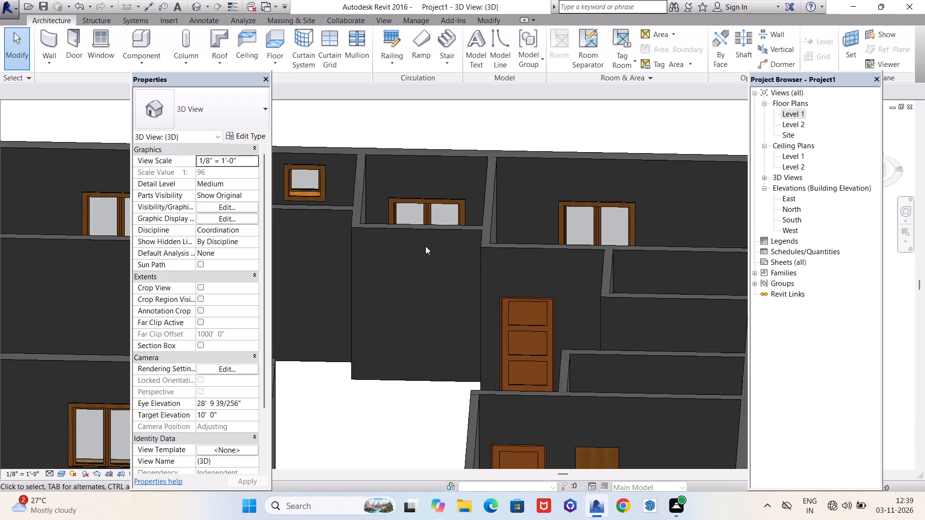
scroll(425, 246, "down", 4)
middle_click_drag(423, 237, 419, 277)
scroll(419, 290, "up", 5)
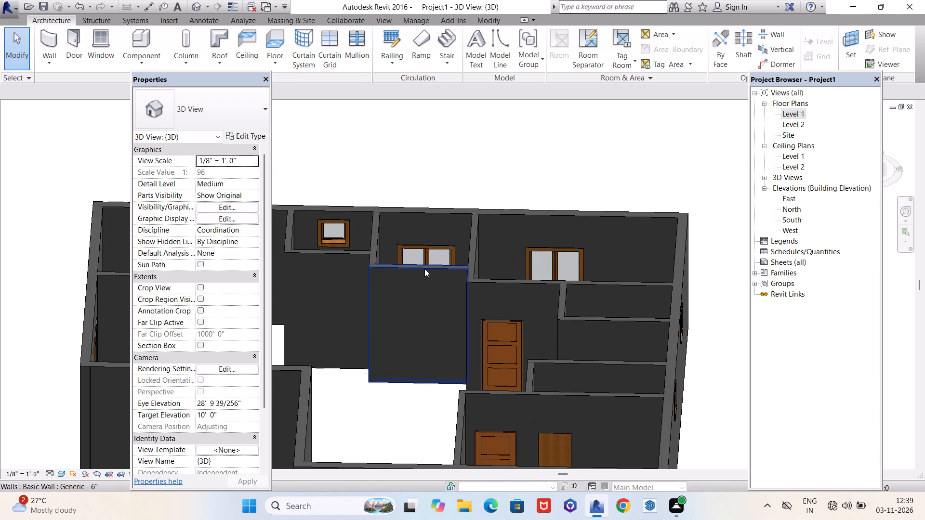
Examine the type and properties of the wall that held the deleted door.
left_click(424, 269)
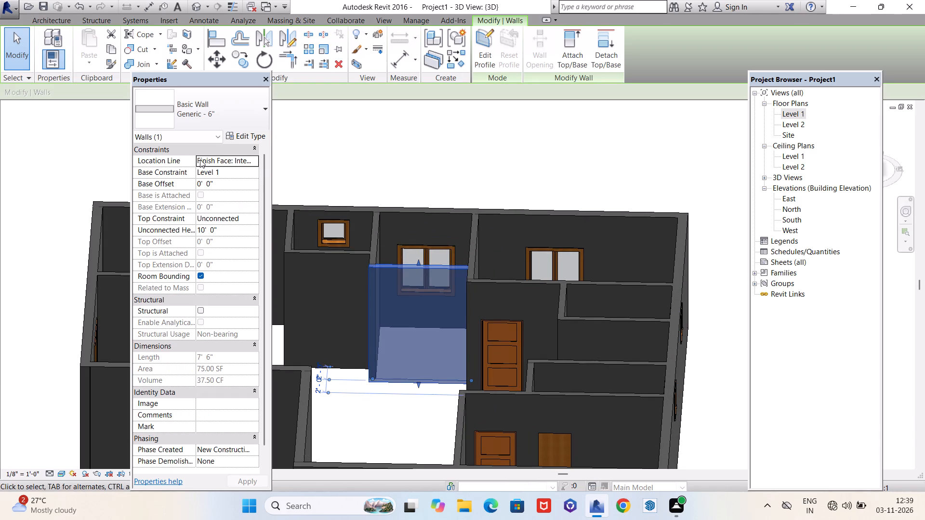
left_click(243, 123)
left_click(244, 122)
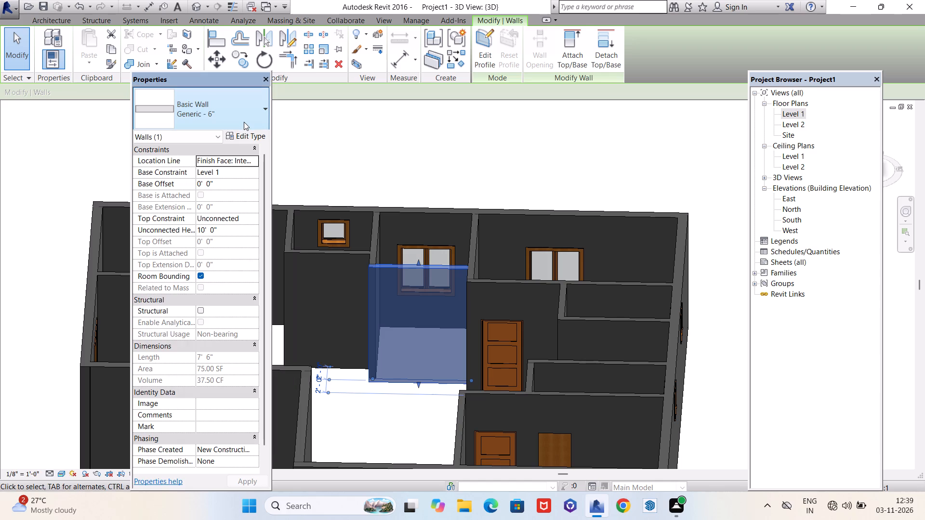
scroll(187, 396, "down", 5)
scroll(188, 392, "up", 3)
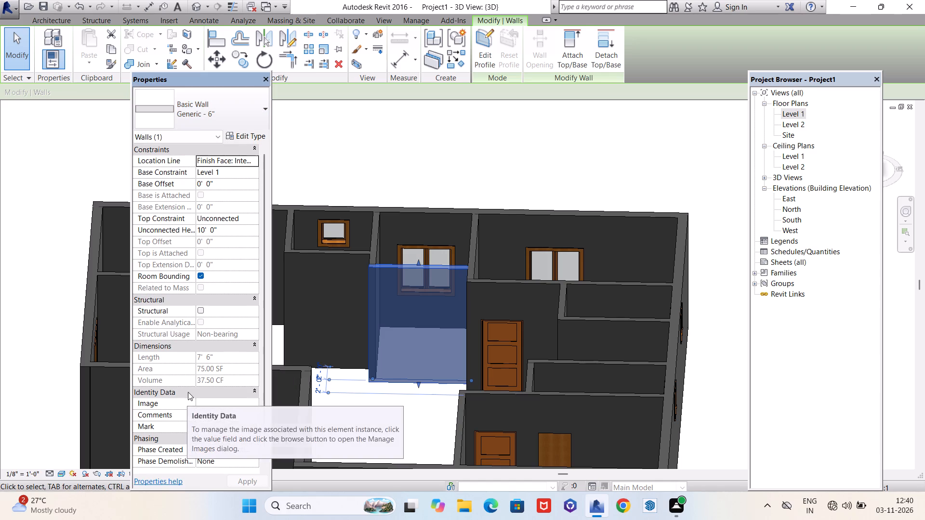
scroll(188, 392, "up", 2)
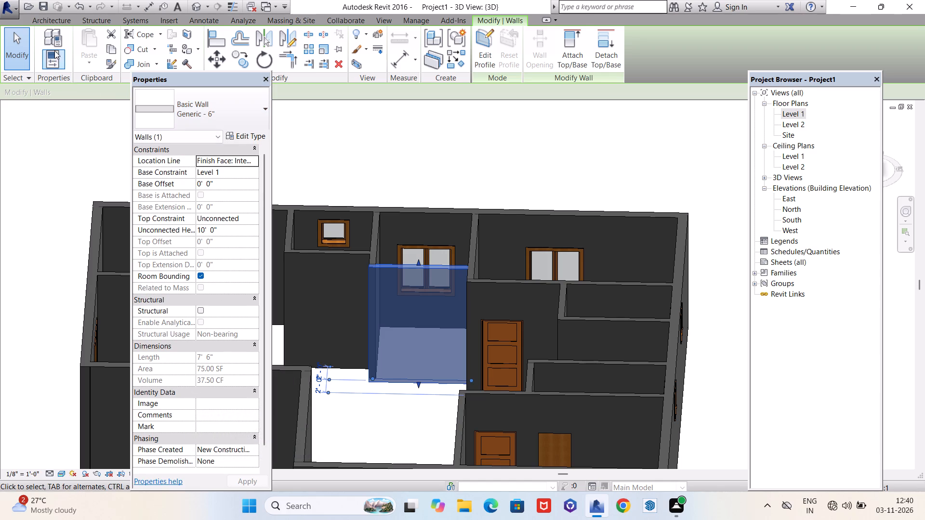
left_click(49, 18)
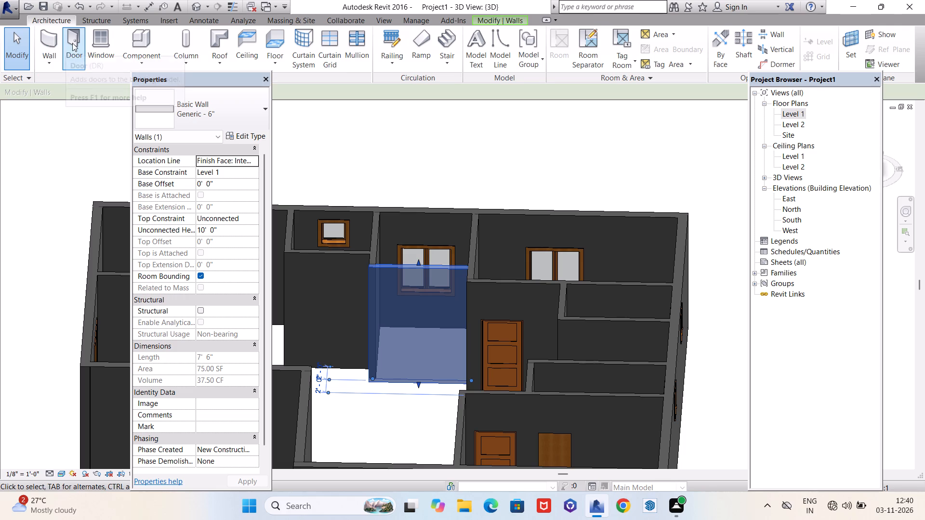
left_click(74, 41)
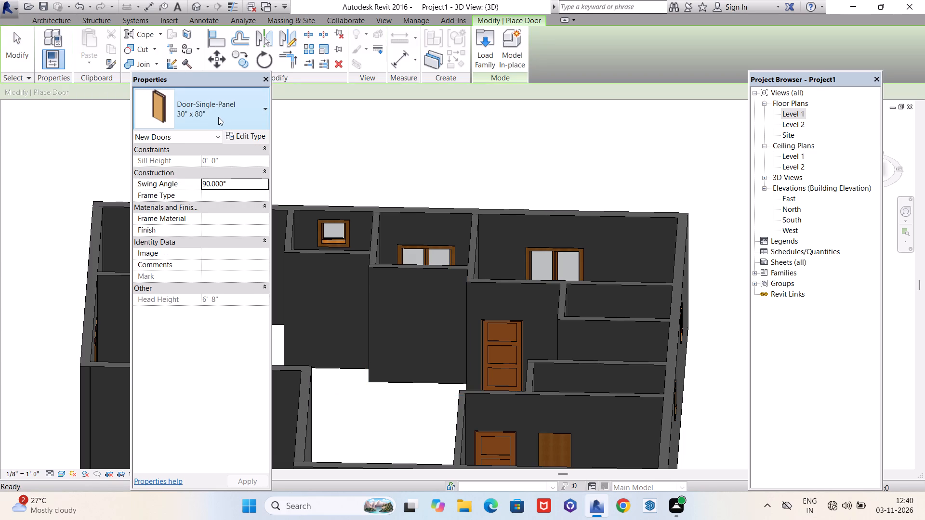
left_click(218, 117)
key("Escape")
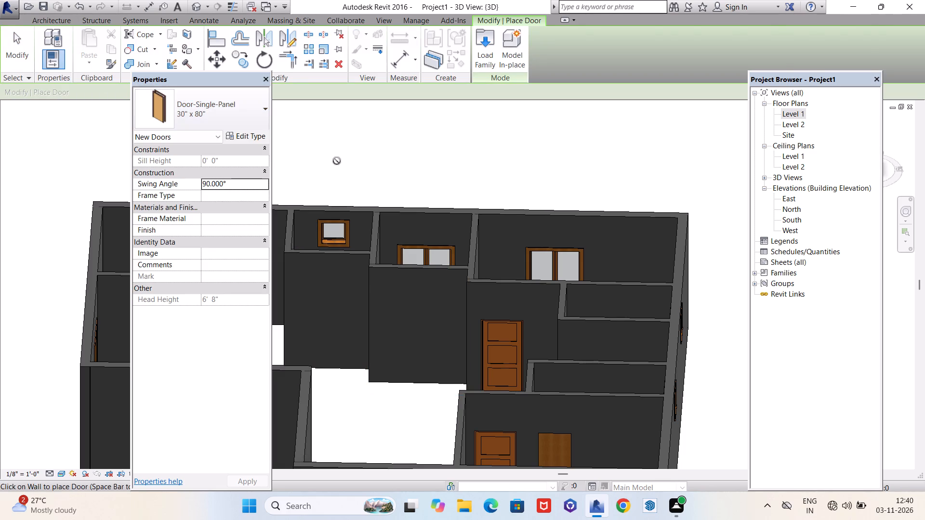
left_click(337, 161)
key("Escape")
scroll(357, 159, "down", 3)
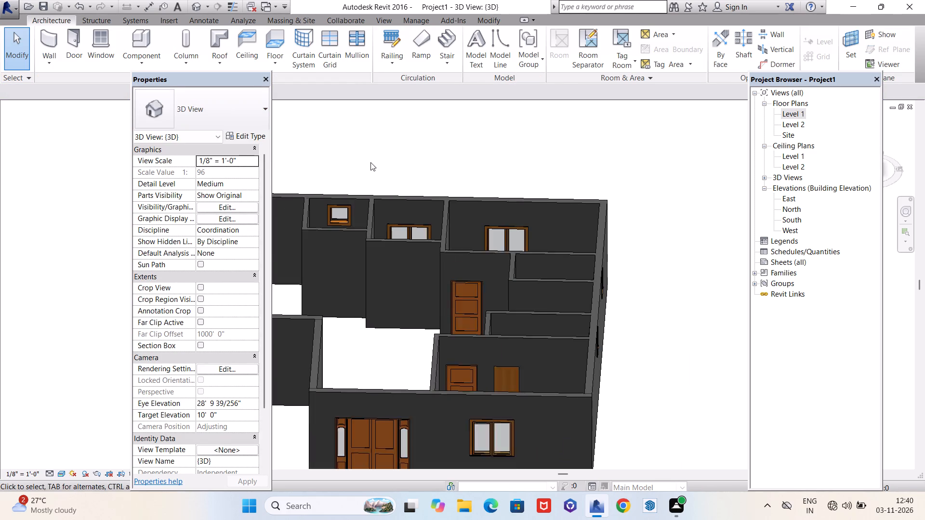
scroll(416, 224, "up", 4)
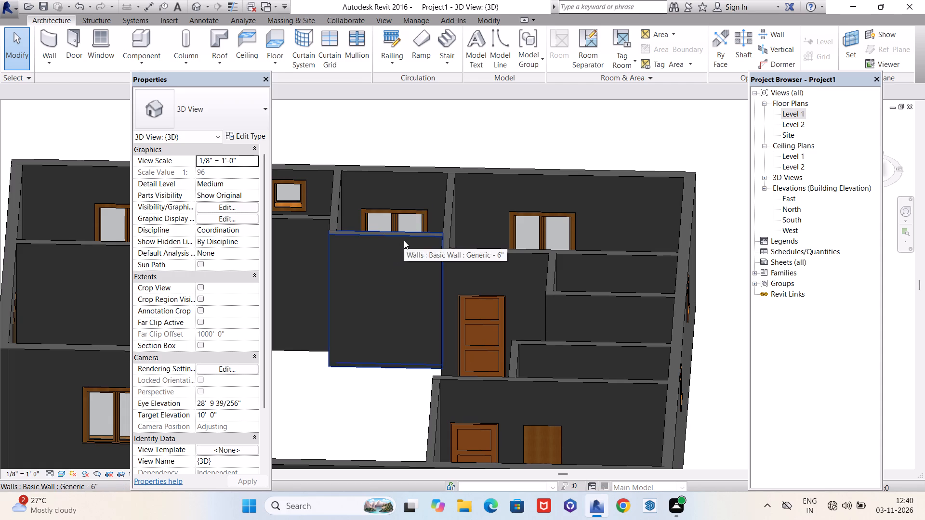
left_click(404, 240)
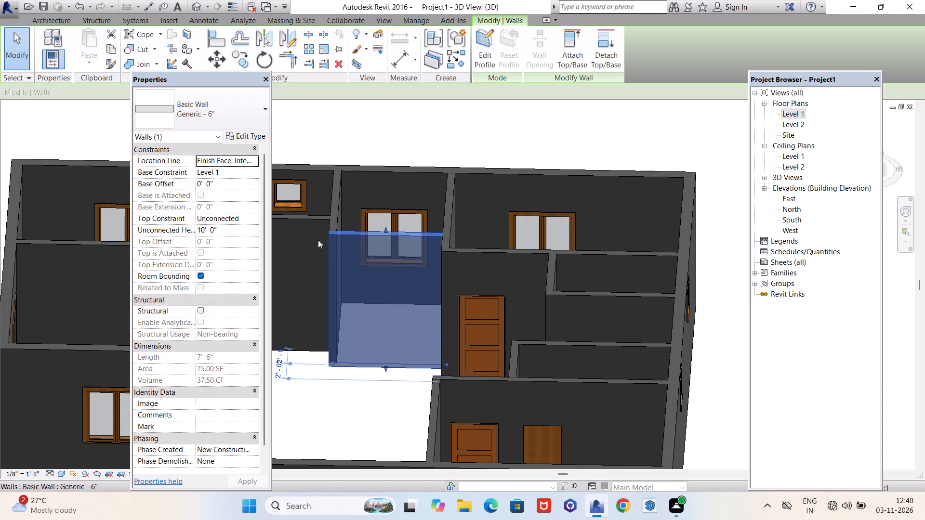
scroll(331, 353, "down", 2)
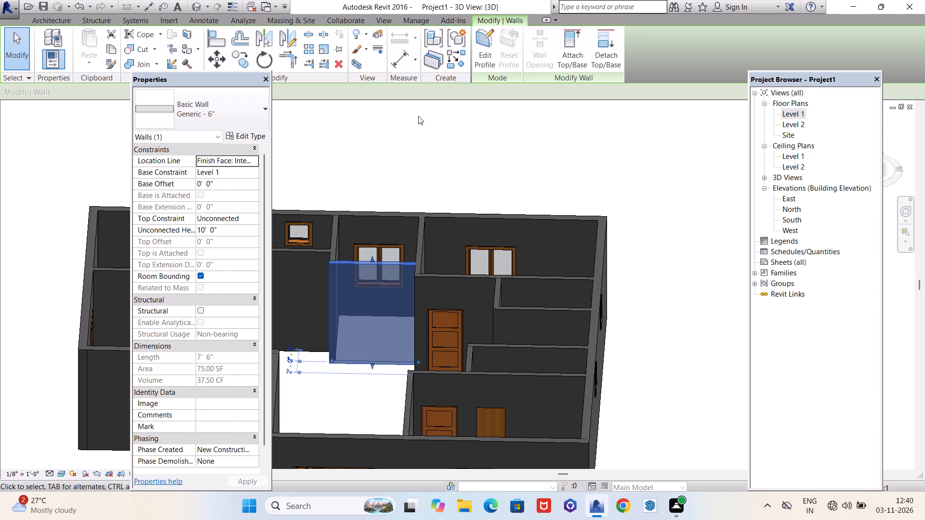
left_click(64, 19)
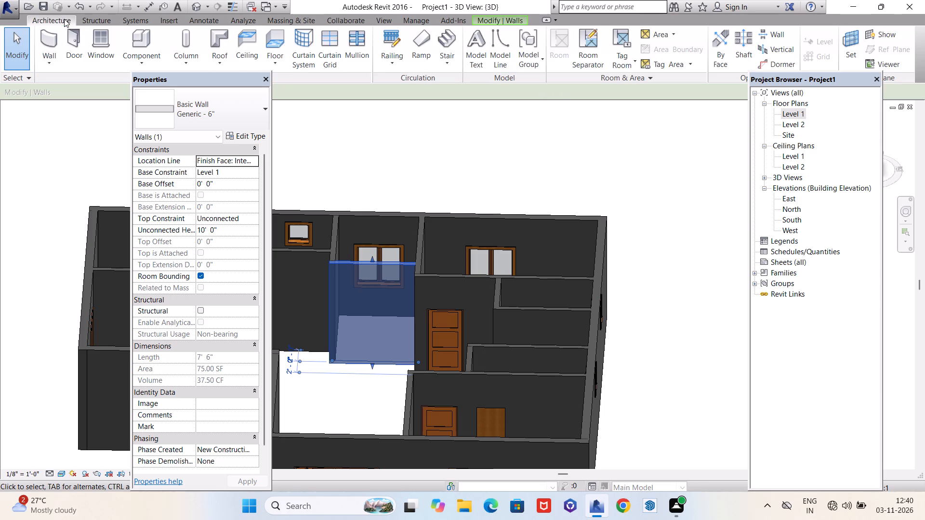
From the Level 1 floor plan, load the single-leaf curtain wall door family from the US Imperial Doors folder again.
double_click(795, 115)
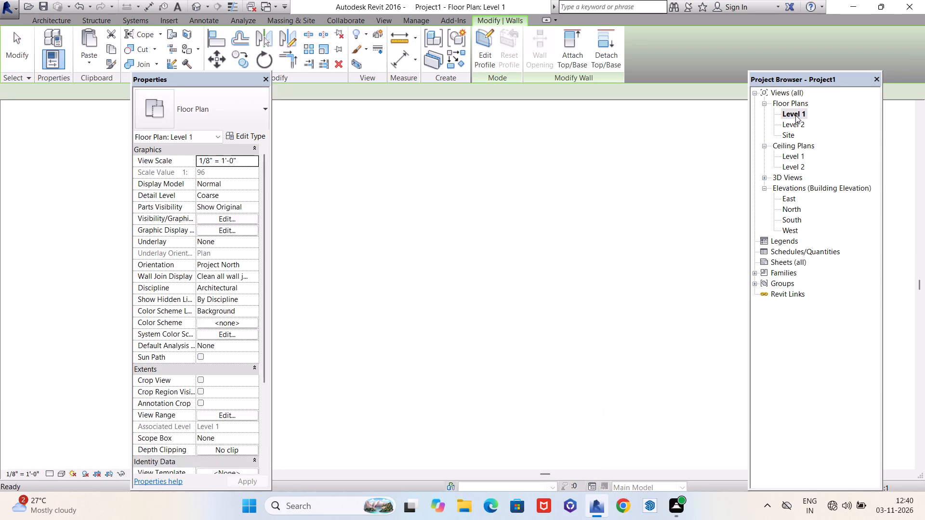
key("Escape")
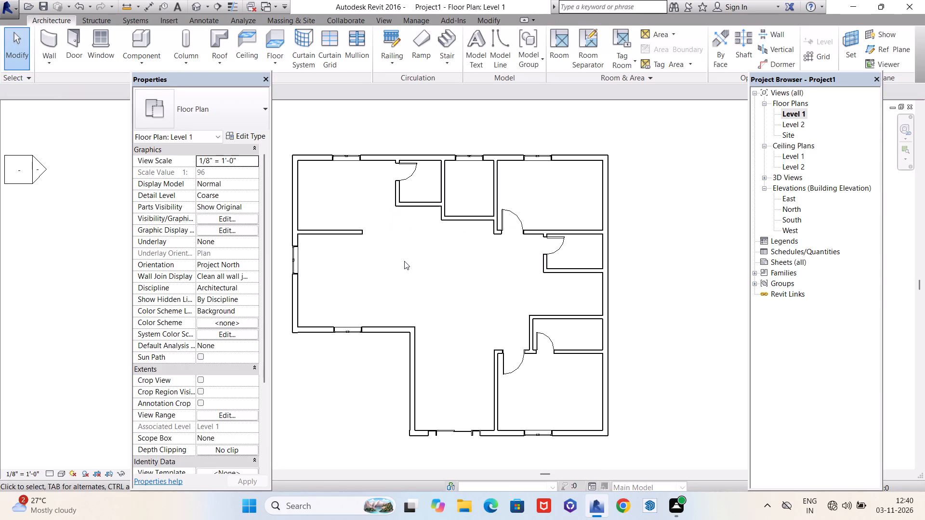
left_click(67, 38)
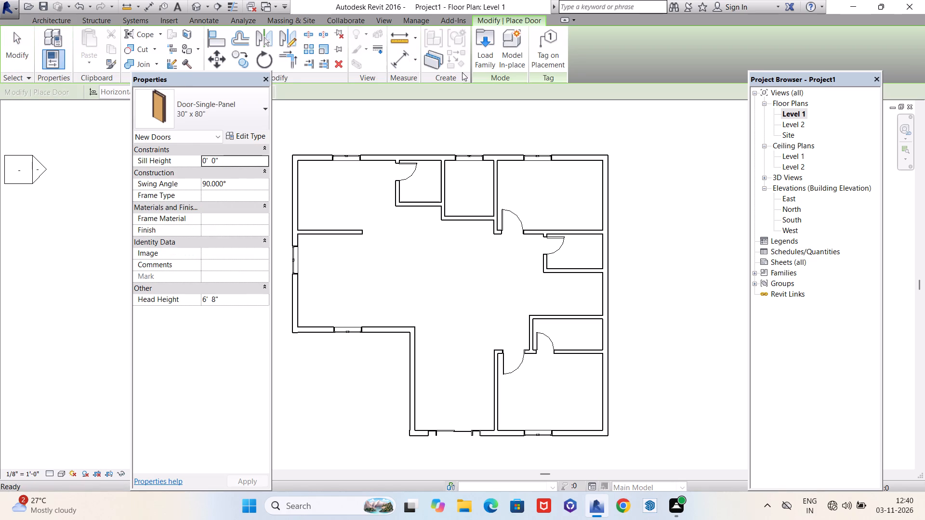
left_click(486, 53)
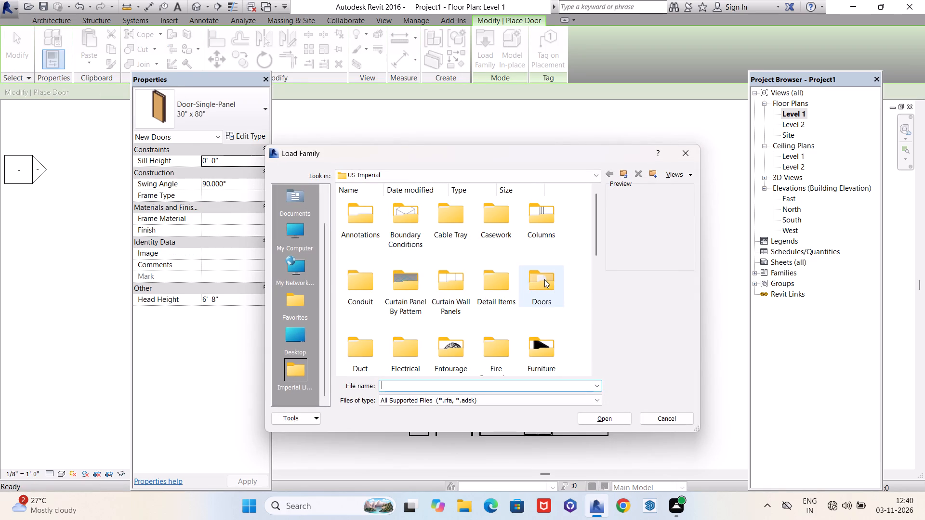
double_click(545, 279)
left_click(361, 284)
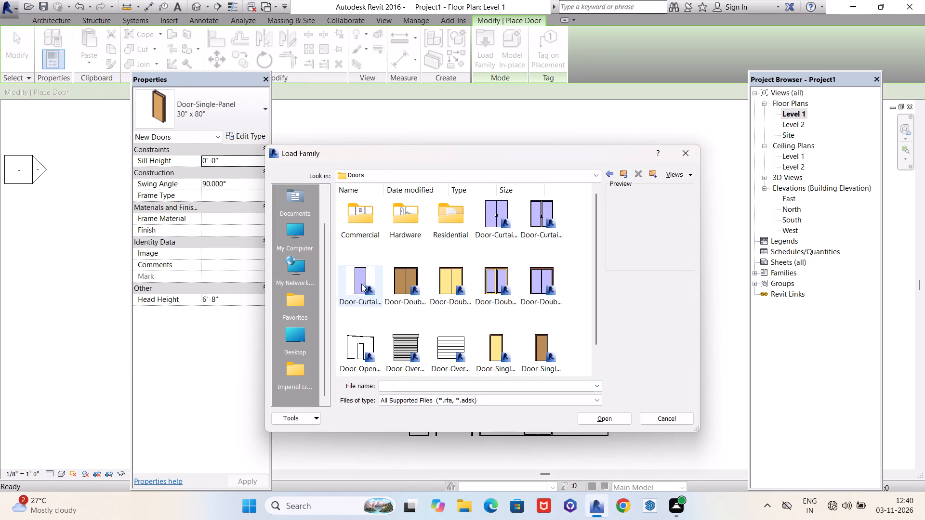
left_click(607, 420)
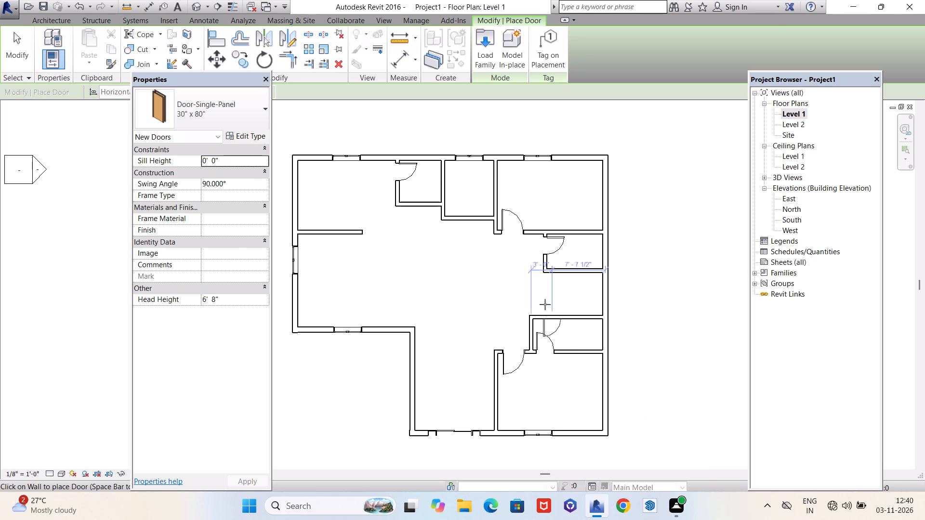
Look through the available door types for the loaded curtain wall door.
left_click(260, 105)
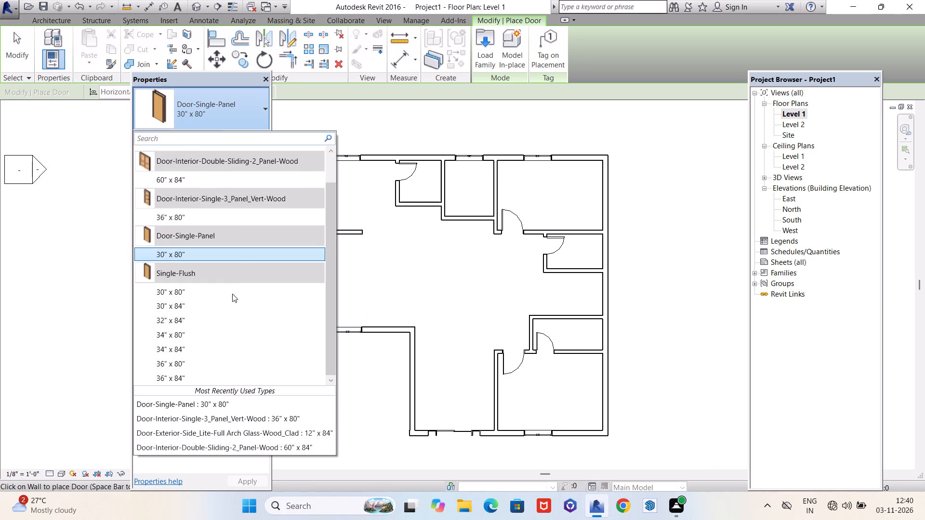
scroll(222, 372, "up", 5)
scroll(224, 369, "down", 6)
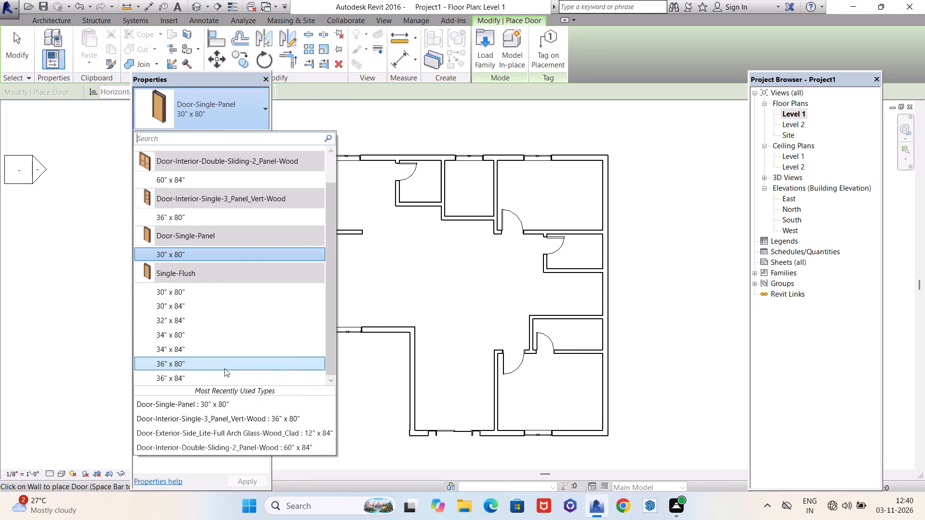
scroll(225, 368, "down", 1)
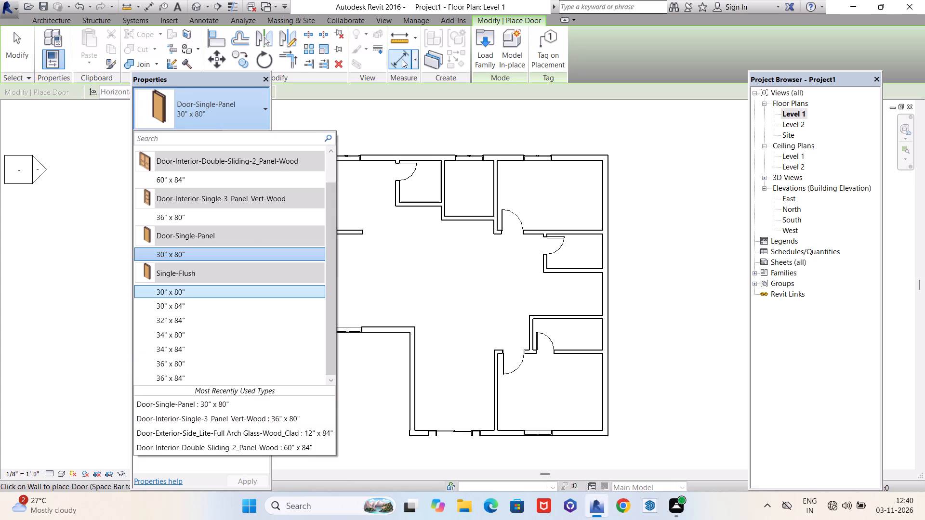
Look through the door families in the US Imperial Doors folder without loading one, and end door placement.
left_click(479, 47)
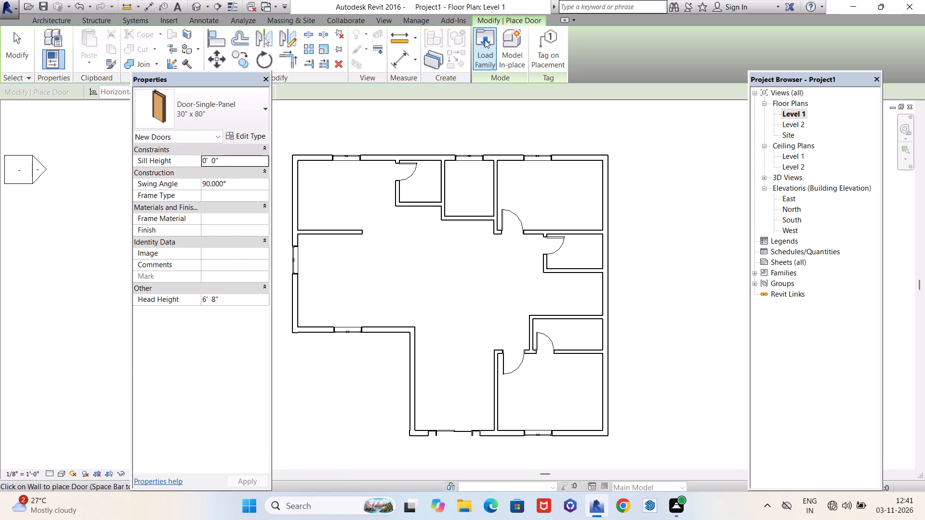
left_click(485, 39)
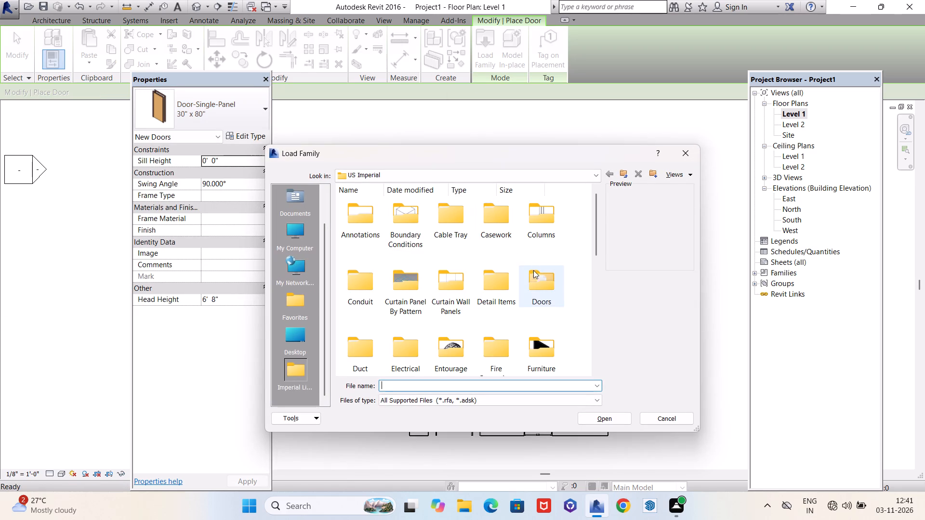
double_click(534, 273)
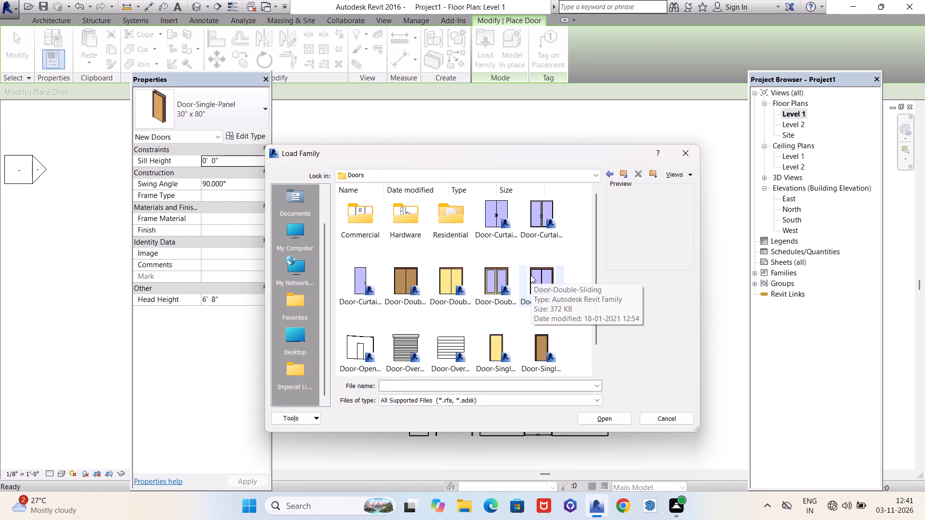
scroll(530, 274, "down", 2)
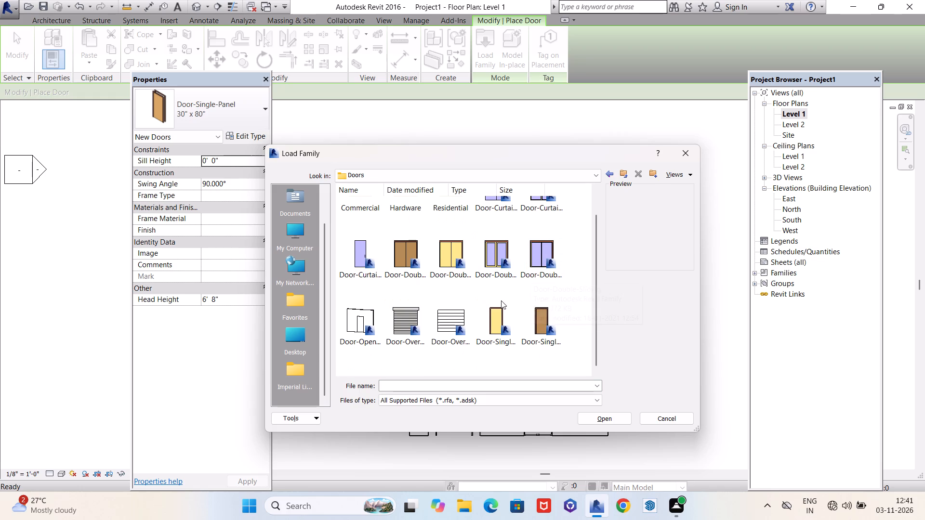
scroll(499, 300, "up", 1)
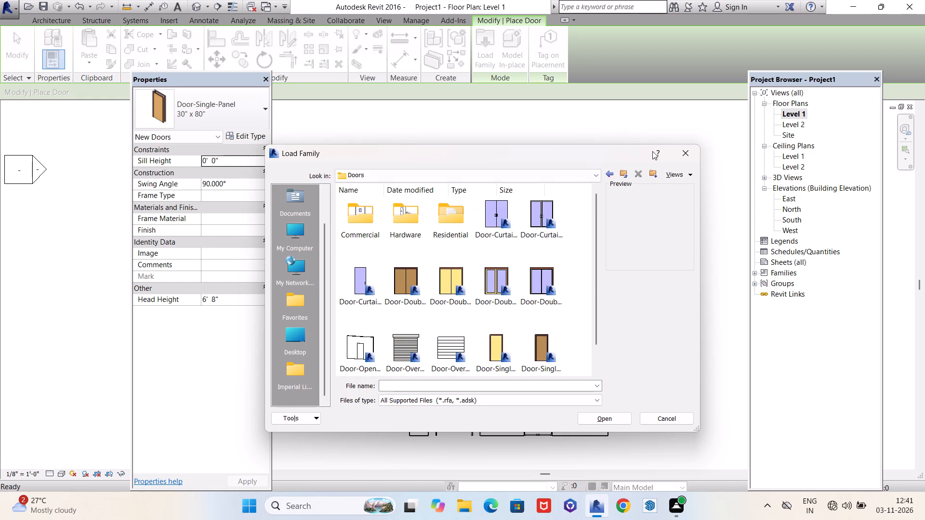
left_click(674, 153)
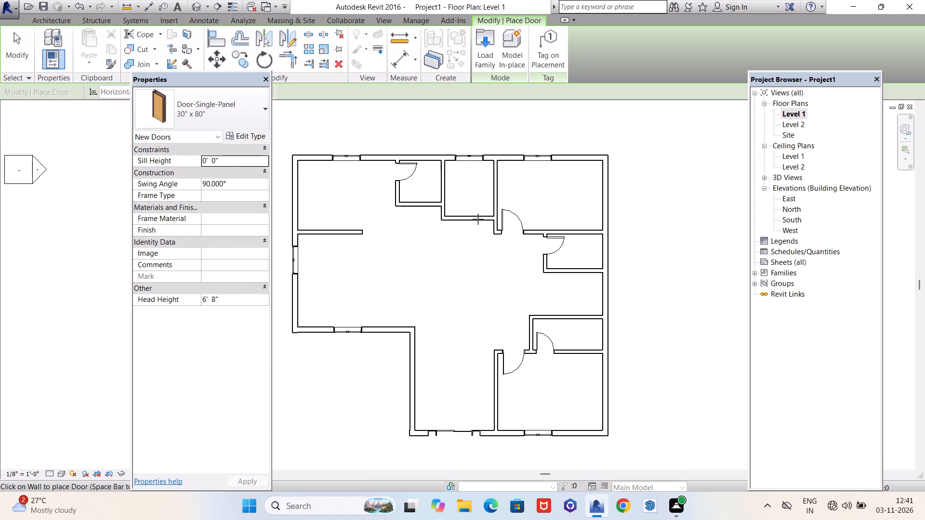
scroll(465, 206, "up", 1)
scroll(463, 205, "down", 2)
scroll(463, 204, "up", 6)
key("Escape")
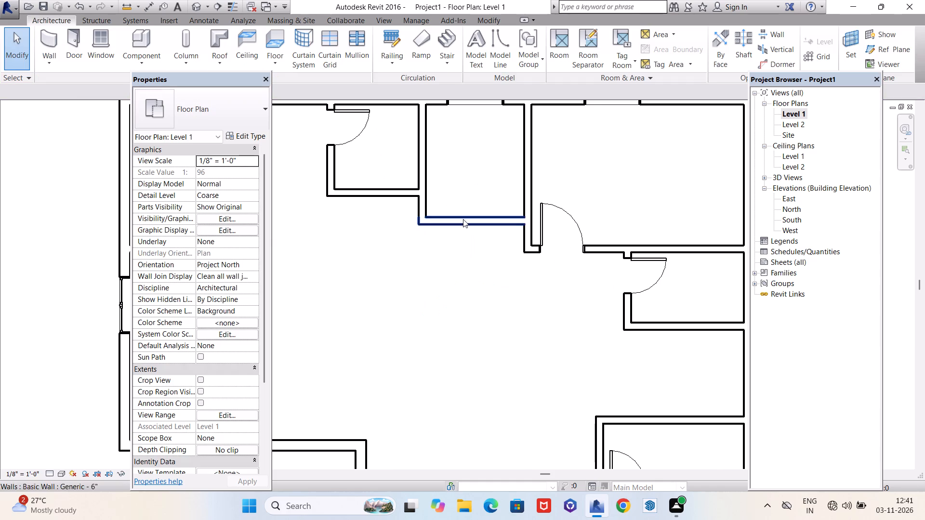
key("Escape")
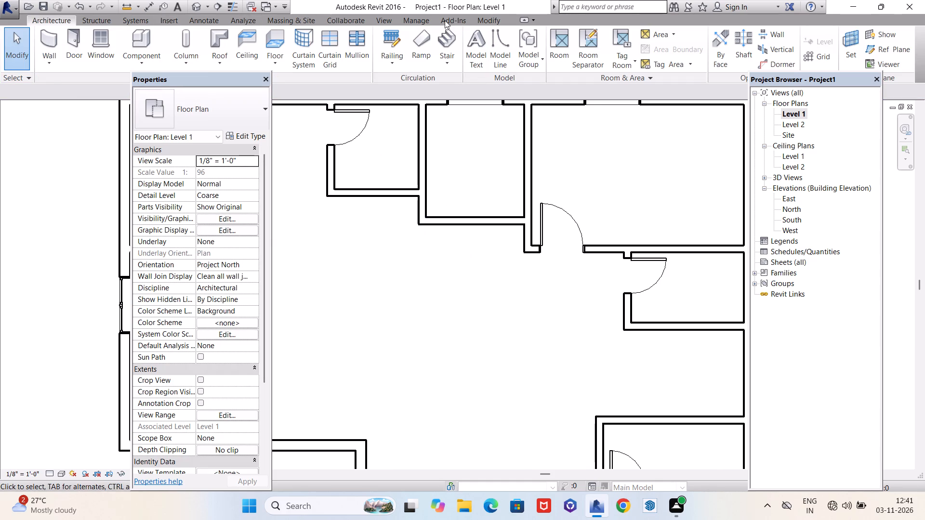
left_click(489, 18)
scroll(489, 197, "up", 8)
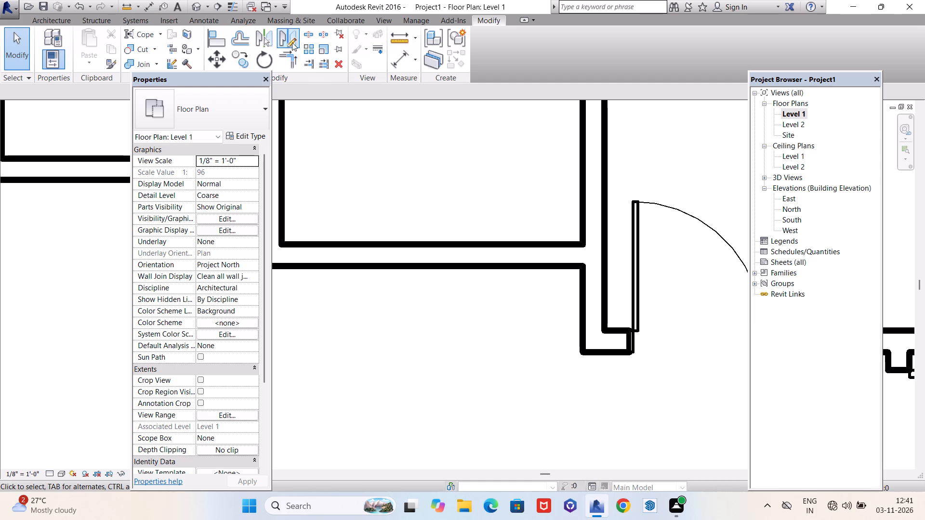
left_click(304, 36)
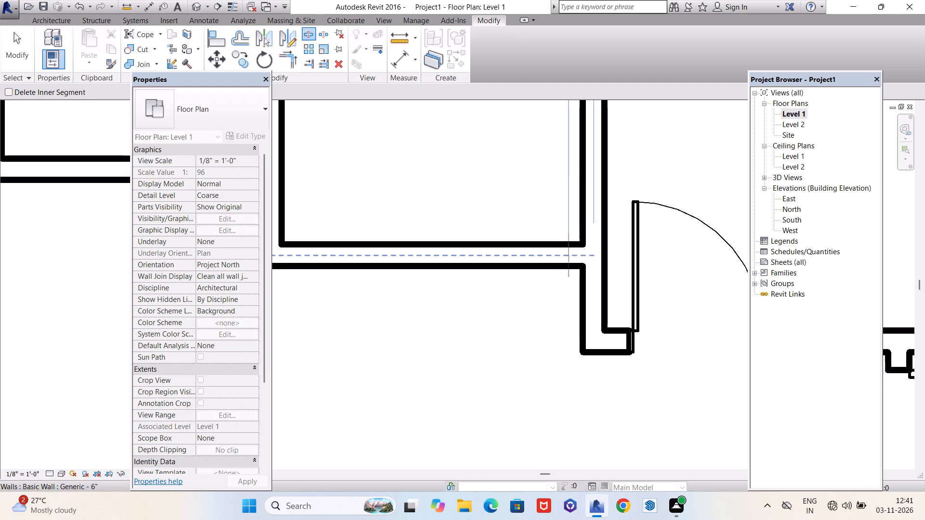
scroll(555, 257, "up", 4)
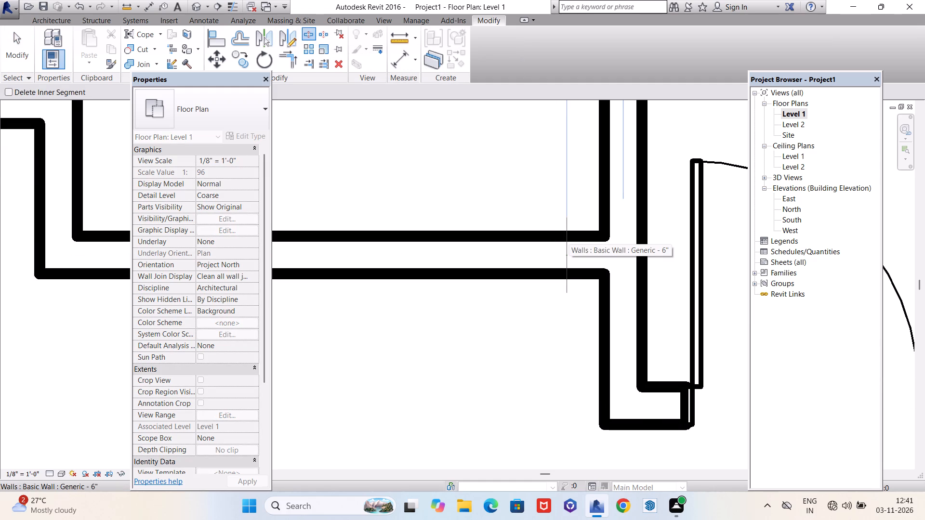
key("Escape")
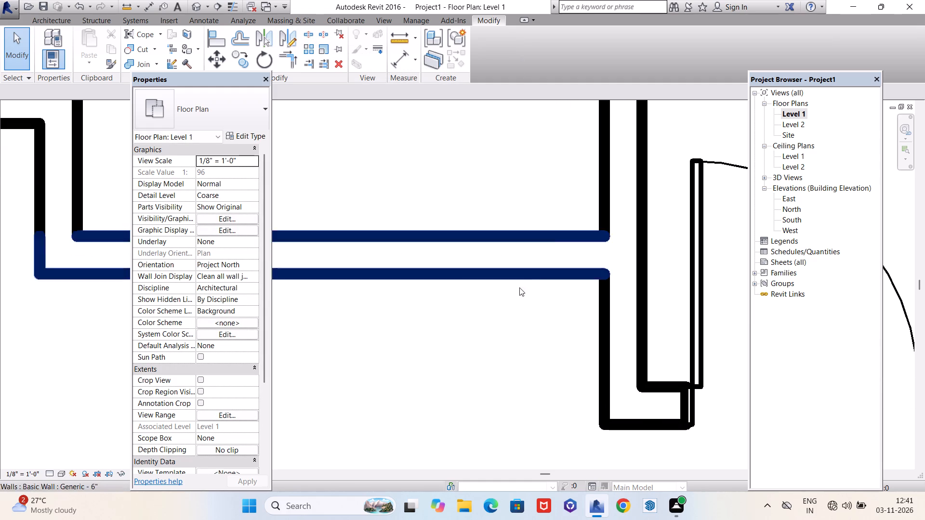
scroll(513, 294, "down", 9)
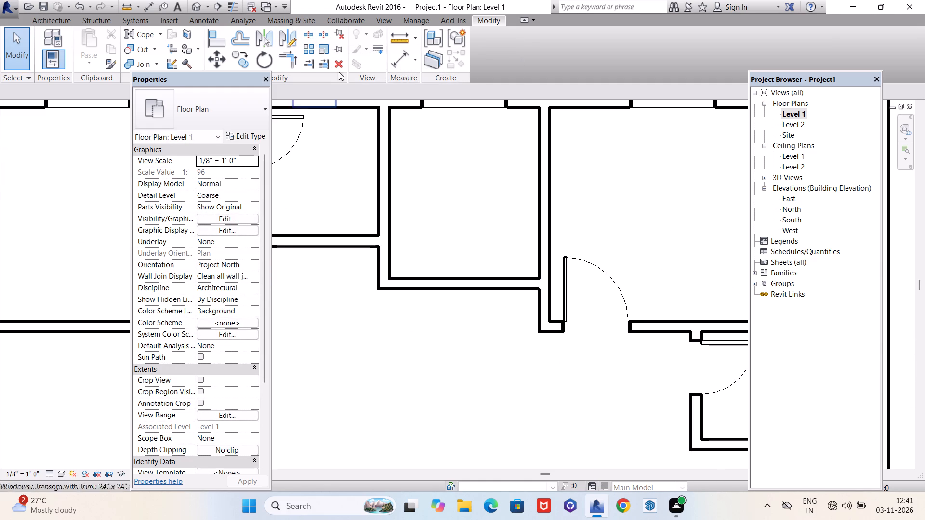
In the 3D view, open the profile of the small upper-middle room's 7'-6" front wall for editing.
left_click(194, 4)
scroll(368, 289, "up", 2)
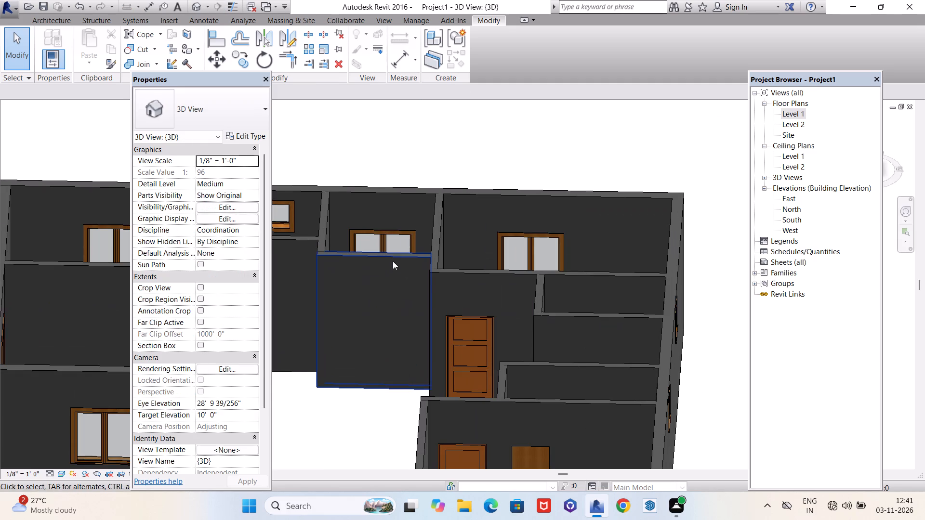
left_click(395, 260)
scroll(561, 299, "down", 4)
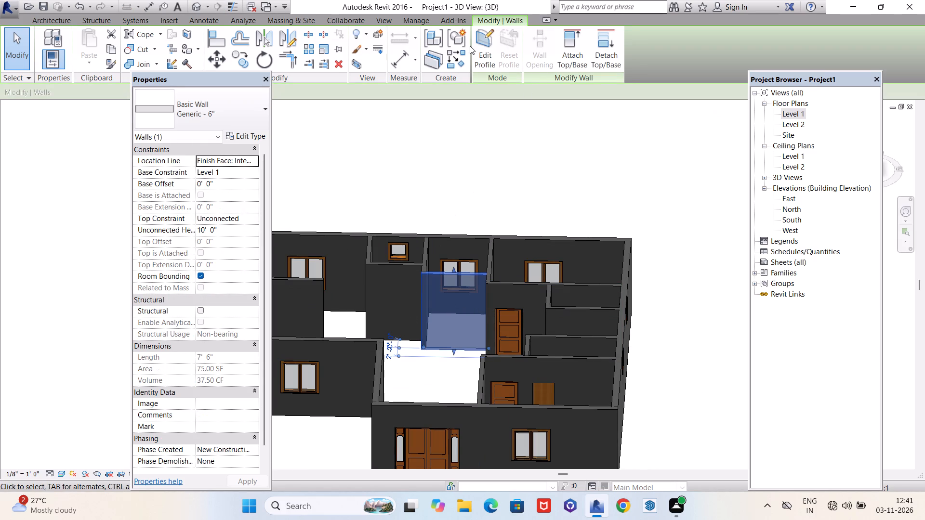
left_click(484, 46)
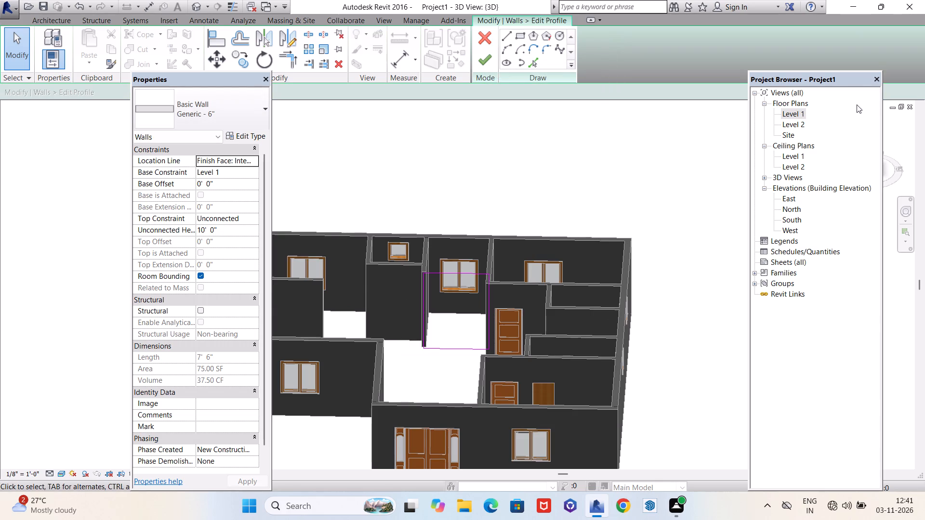
left_click_drag(852, 80, 816, 139)
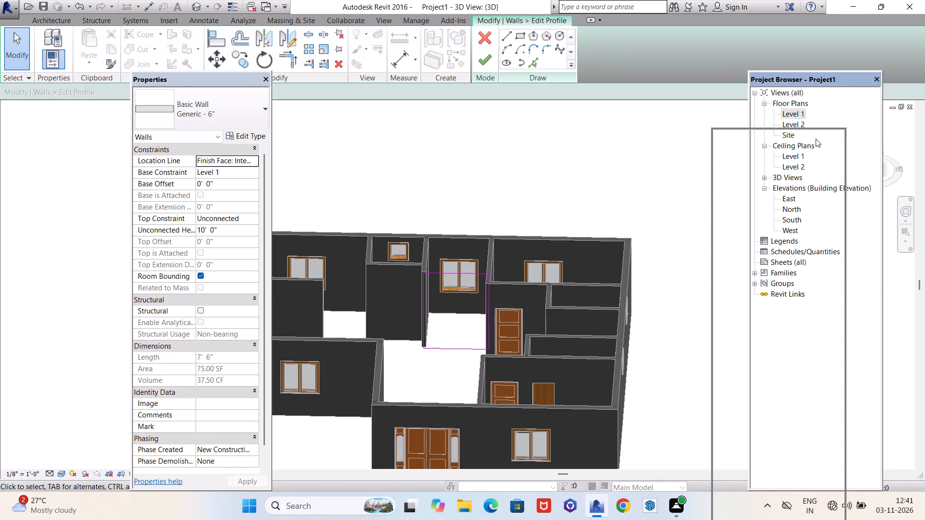
left_click_drag(816, 139, 815, 132)
left_click(871, 164)
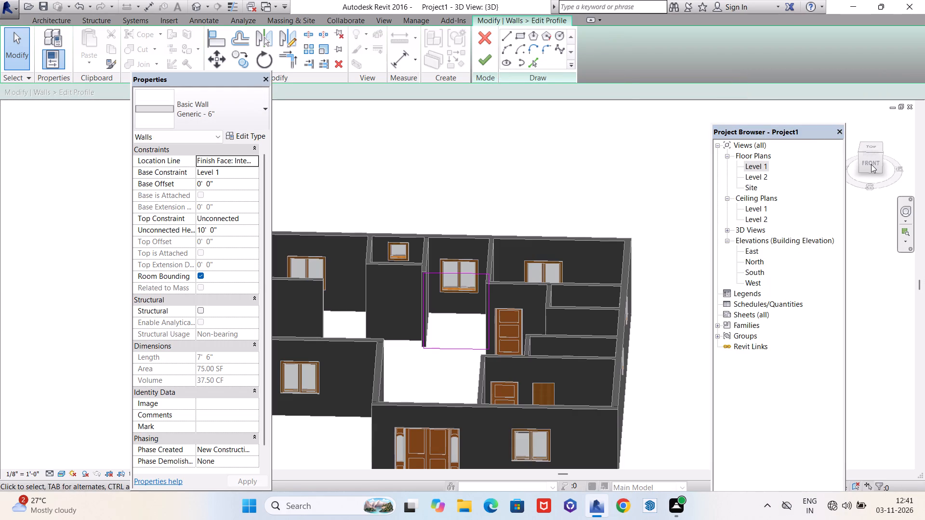
left_click(870, 160)
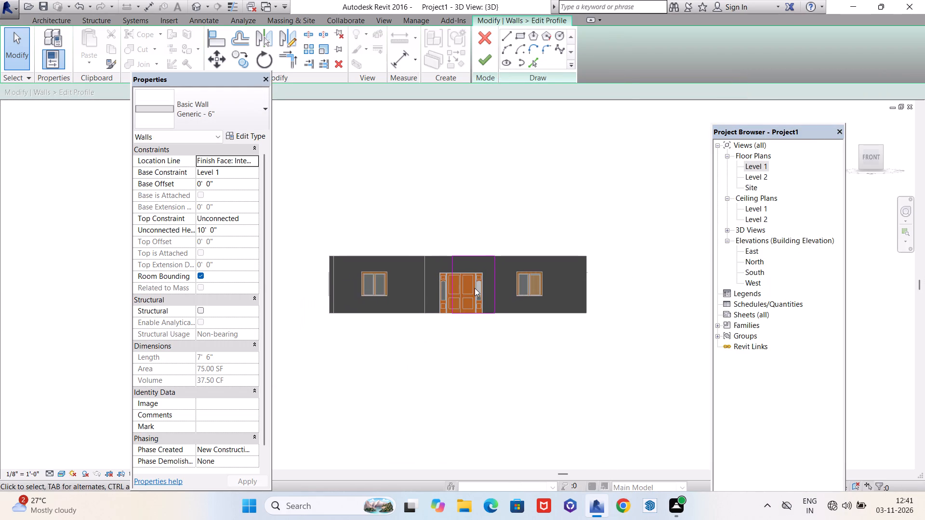
scroll(475, 288, "up", 10)
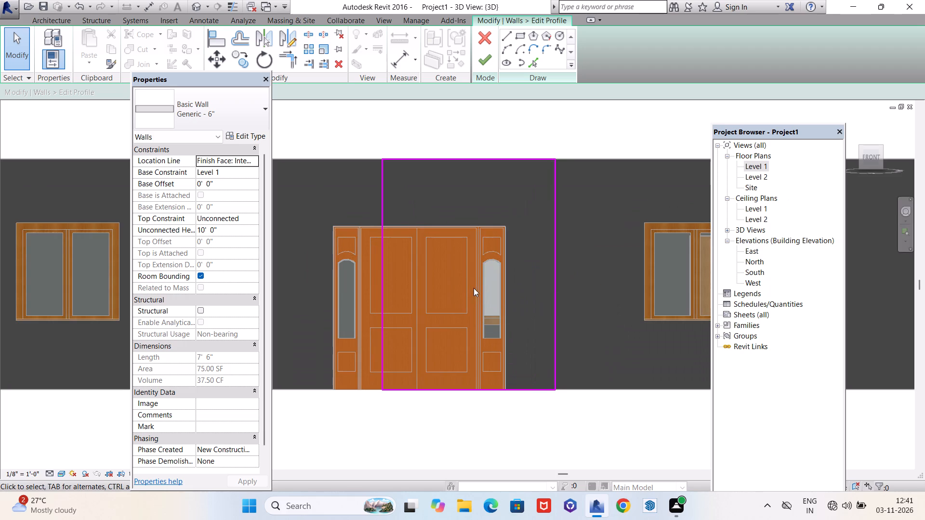
Sketch a rectangular door opening about 2'-6" wide and 5'-3" high, rising from the bottom edge of the wall profile near its right end.
left_click(523, 37)
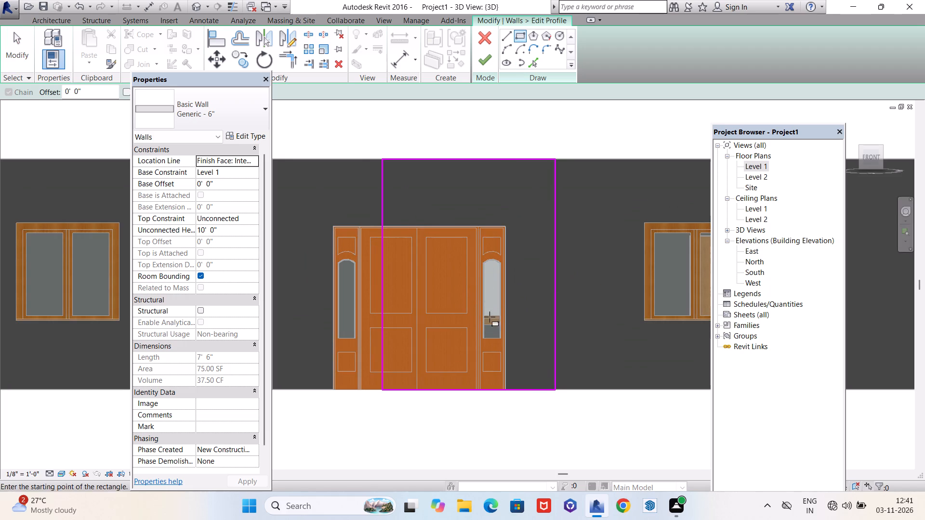
scroll(489, 360, "up", 5)
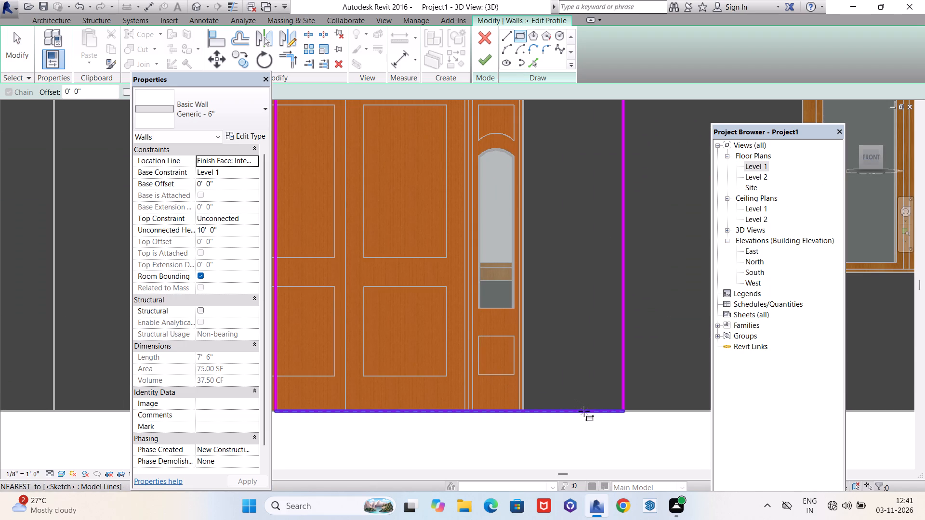
left_click(584, 411)
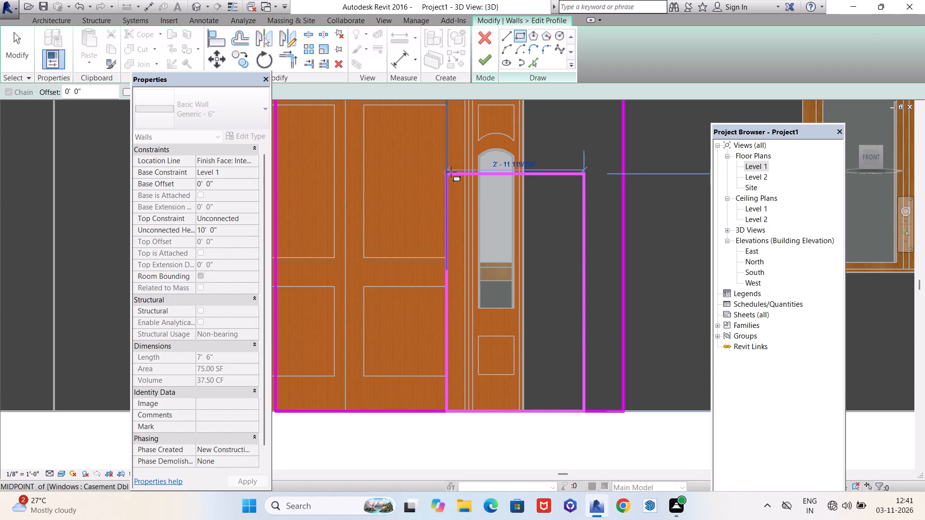
left_click(470, 169)
scroll(534, 165, "up", 3)
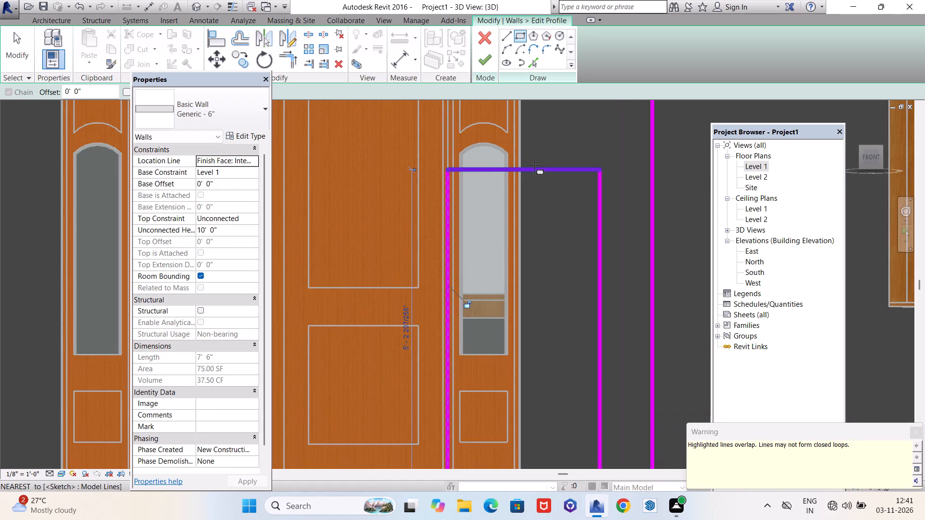
key("Escape")
key("Escape")
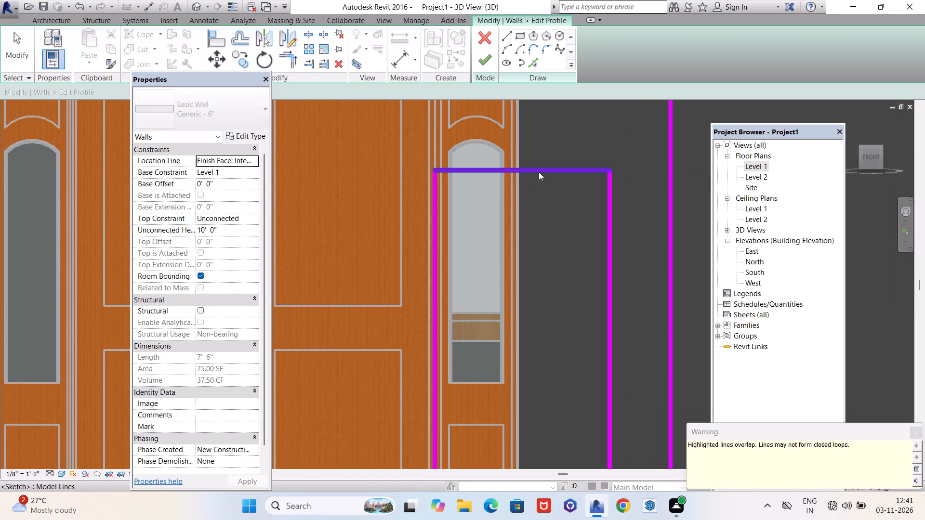
Set the sketched opening's width to 2'-6" by repositioning its right side line.
left_click(541, 171)
scroll(507, 164, "down", 3)
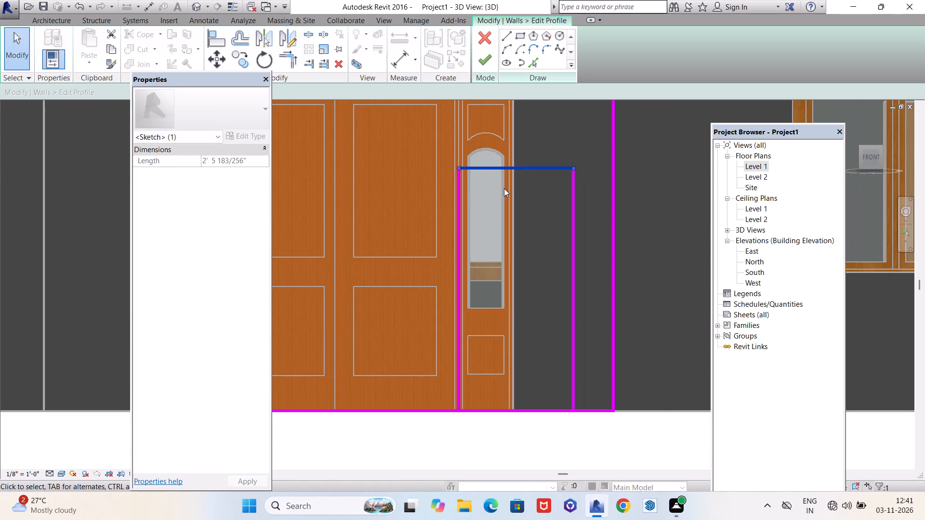
scroll(485, 194, "down", 3)
scroll(541, 235, "up", 4)
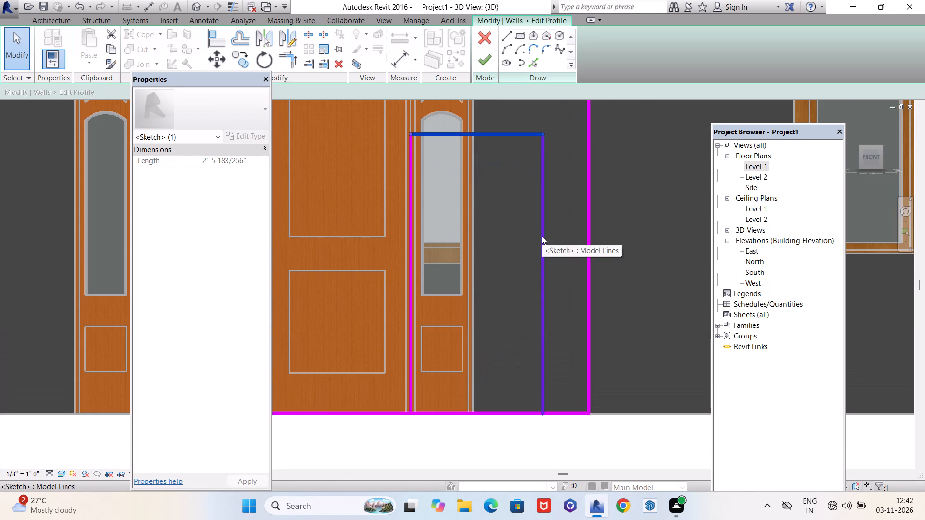
scroll(524, 136, "up", 4)
scroll(409, 207, "down", 4)
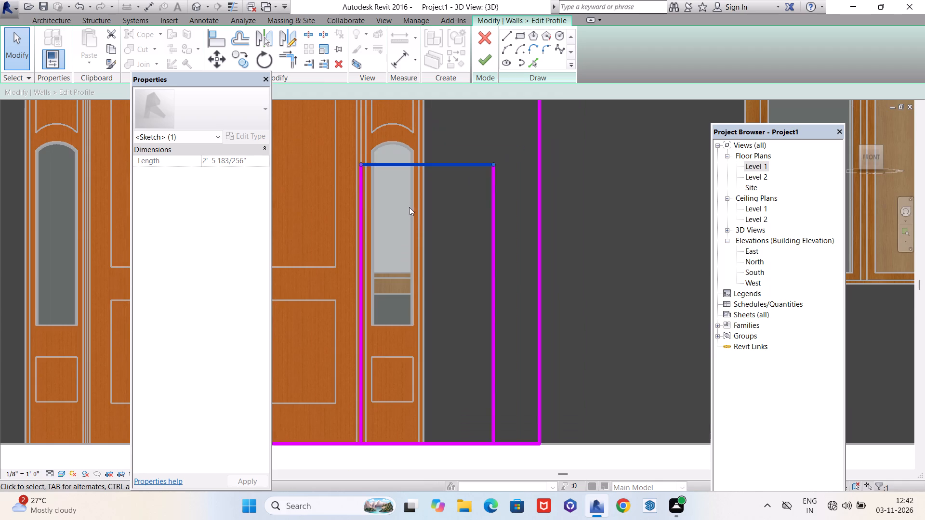
left_click(493, 275)
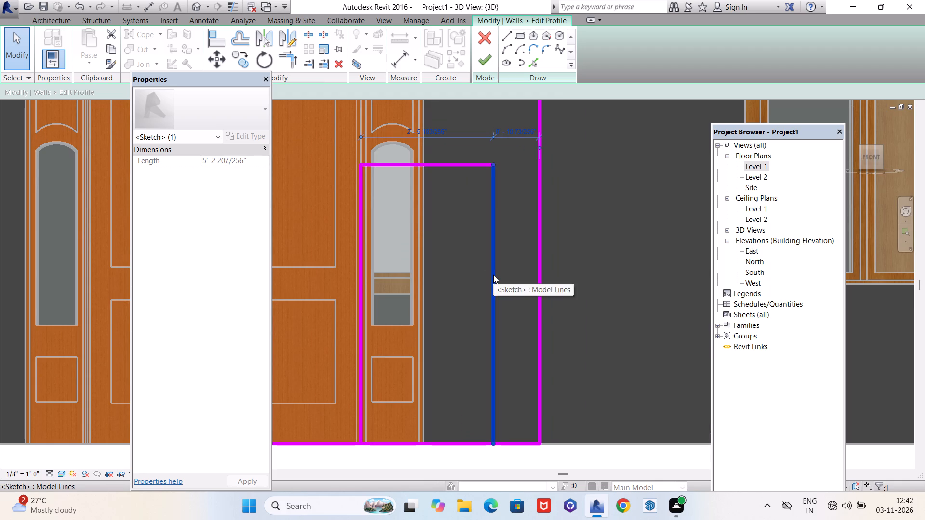
scroll(413, 152, "up", 7)
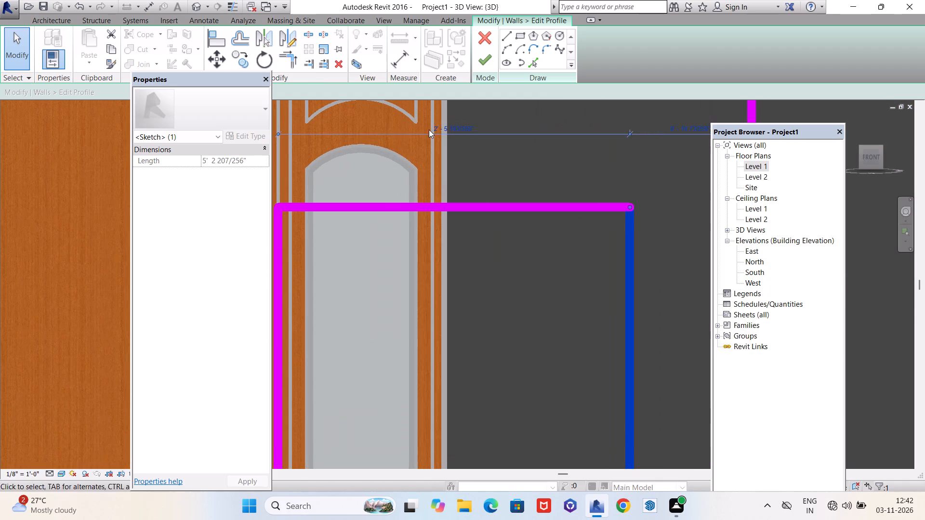
scroll(429, 130, "up", 1)
left_click(450, 132)
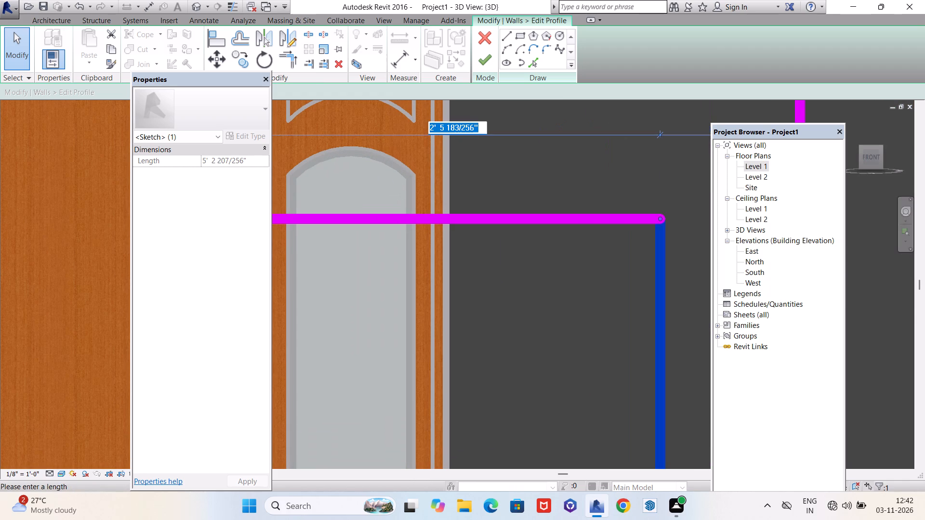
type("2'6\"")
key("Return")
scroll(462, 137, "down", 4)
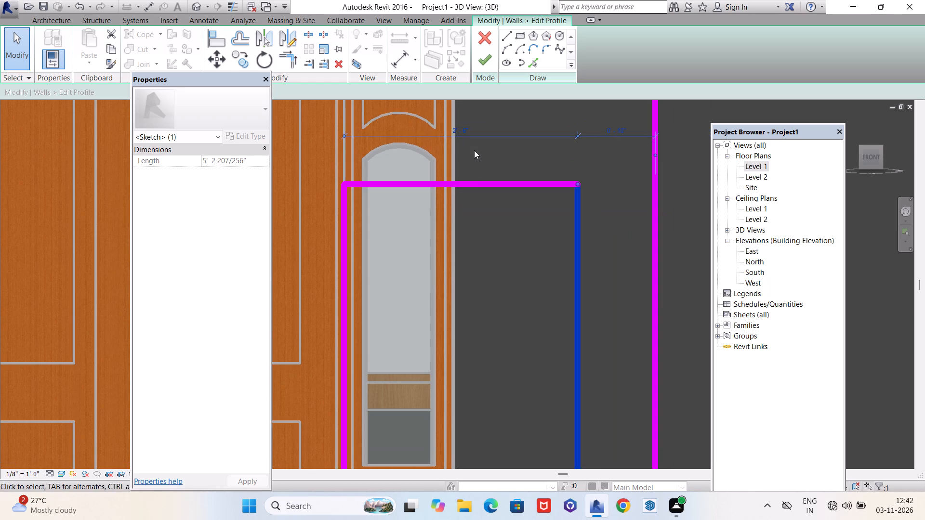
Set the sketched opening's height to 6' by repositioning its bottom line.
left_click(501, 185)
scroll(547, 177, "down", 9)
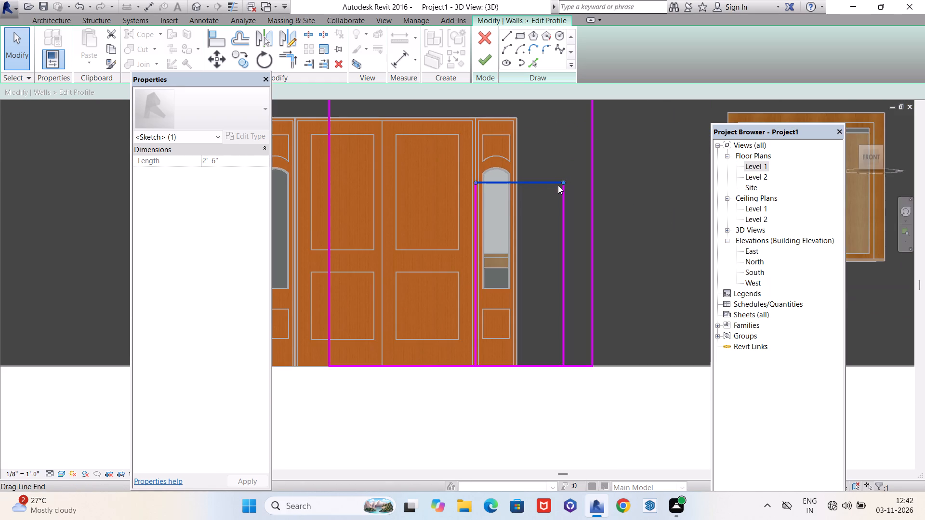
scroll(554, 194, "down", 5)
scroll(572, 175, "up", 4)
scroll(537, 242, "up", 5)
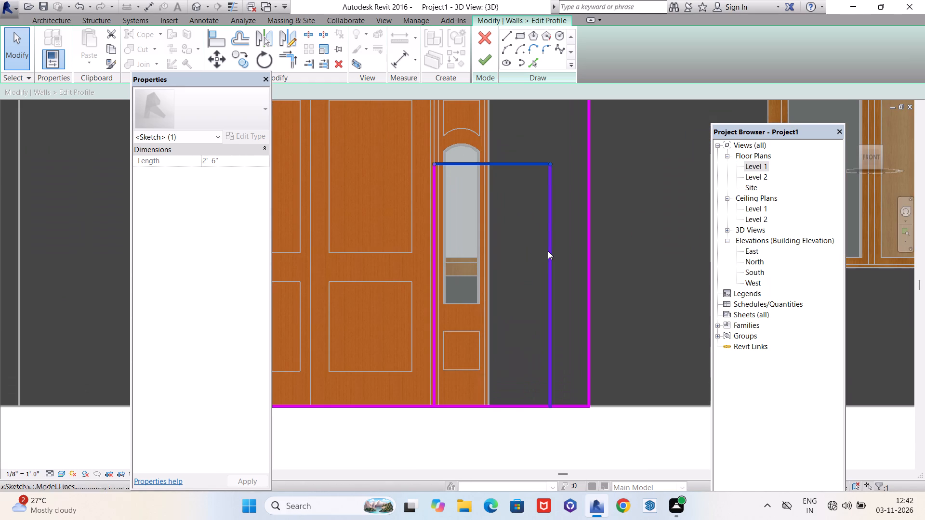
left_click(549, 251)
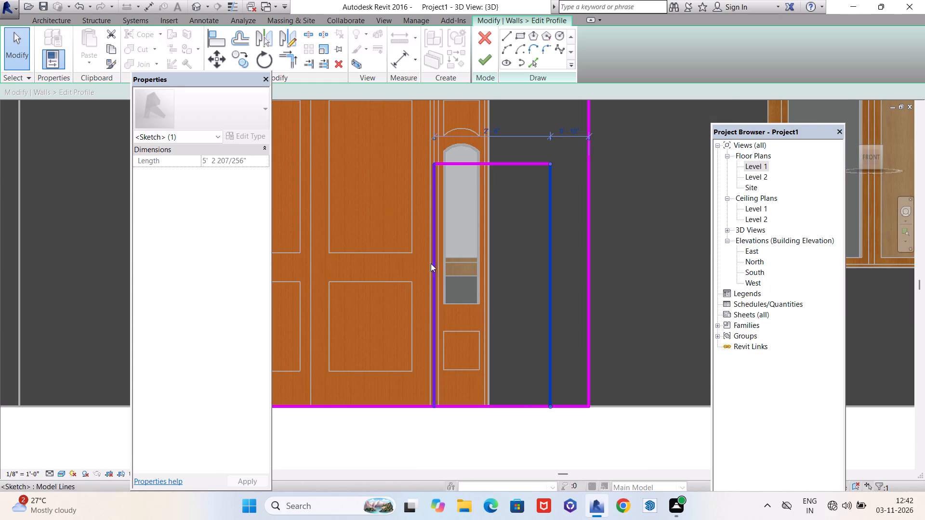
left_click(431, 263)
scroll(465, 262, "down", 4)
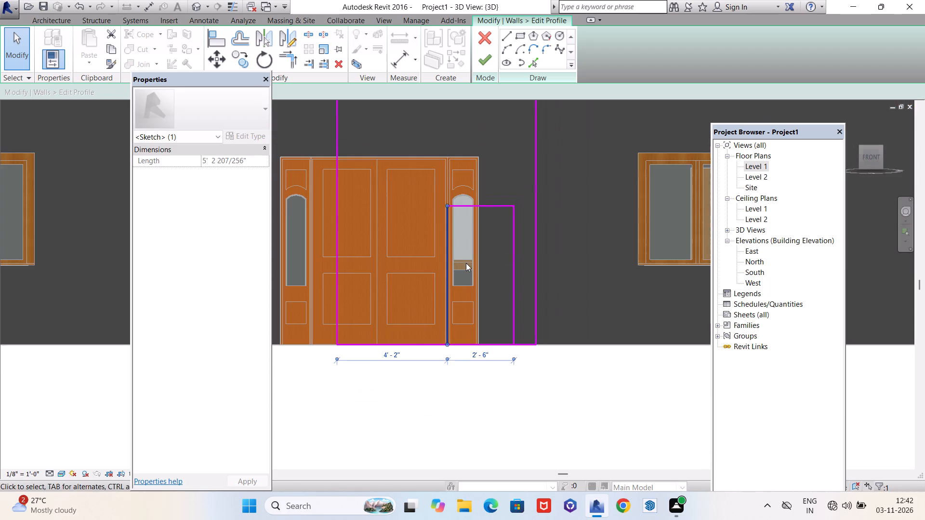
left_click(492, 343)
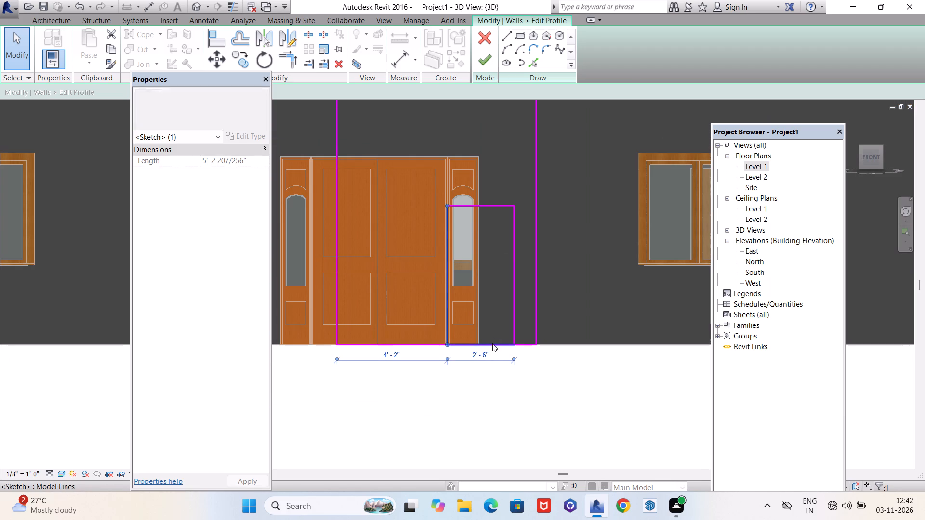
scroll(402, 271, "up", 5)
left_click(431, 294)
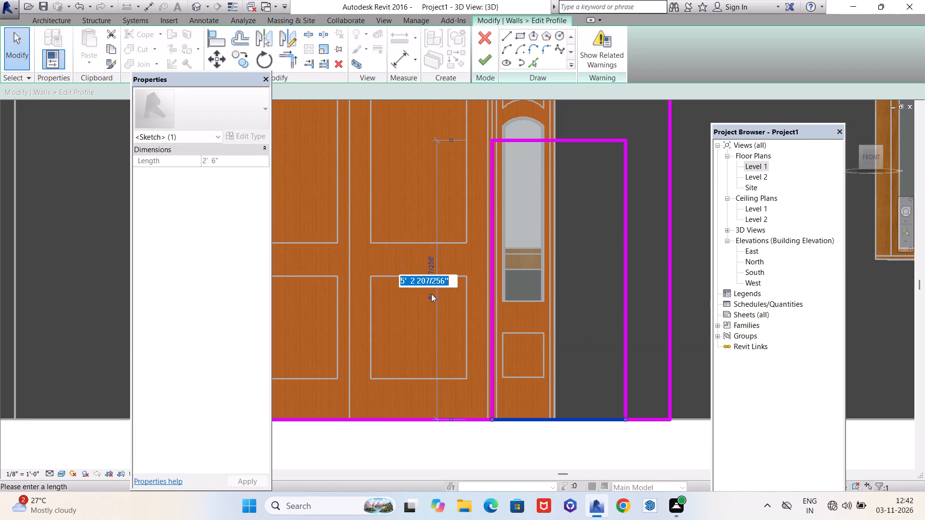
type("6'")
key("Return")
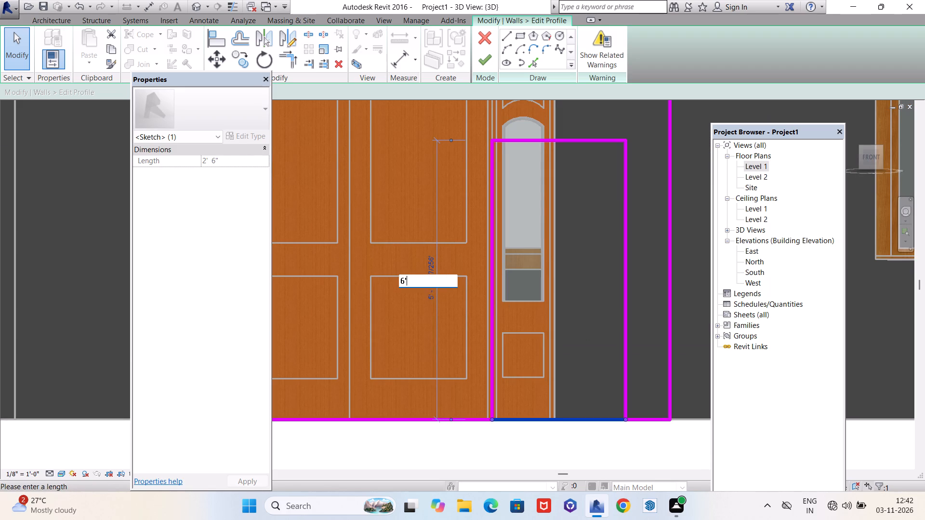
scroll(431, 294, "down", 4)
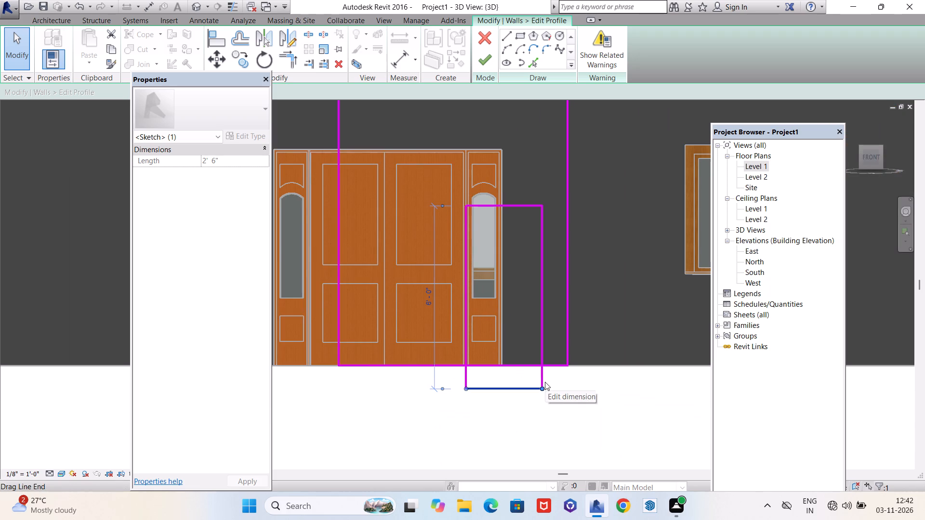
Delete the bottom line of the sketched opening, below the wall's base.
key("space")
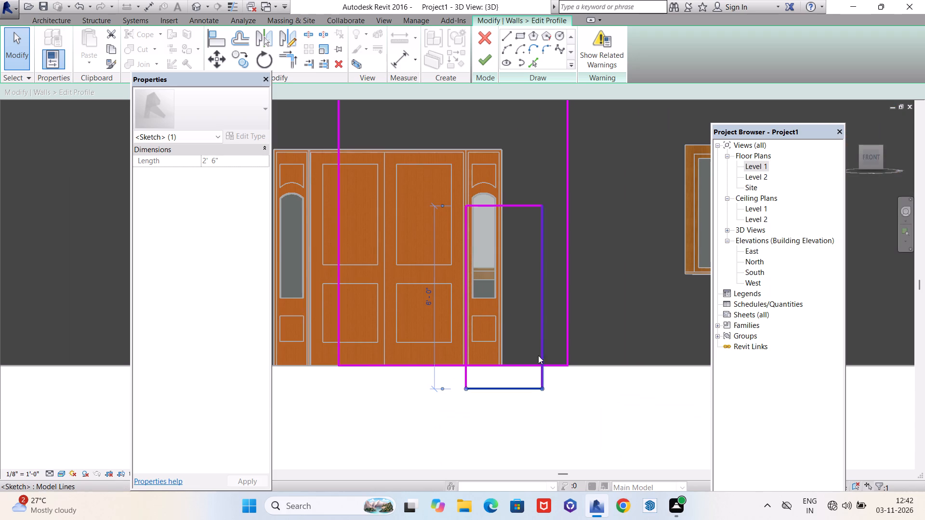
left_click(544, 338)
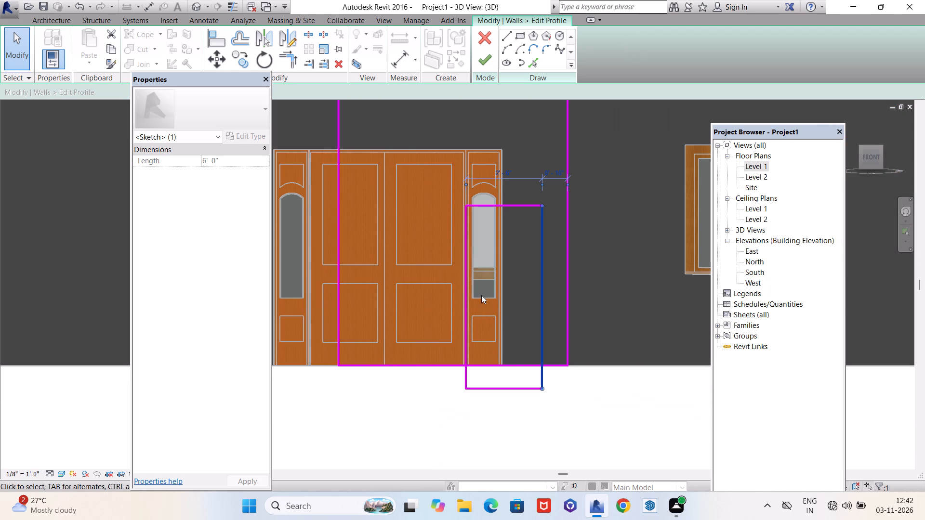
left_click(465, 304, "ctrl")
left_click(515, 207, "ctrl")
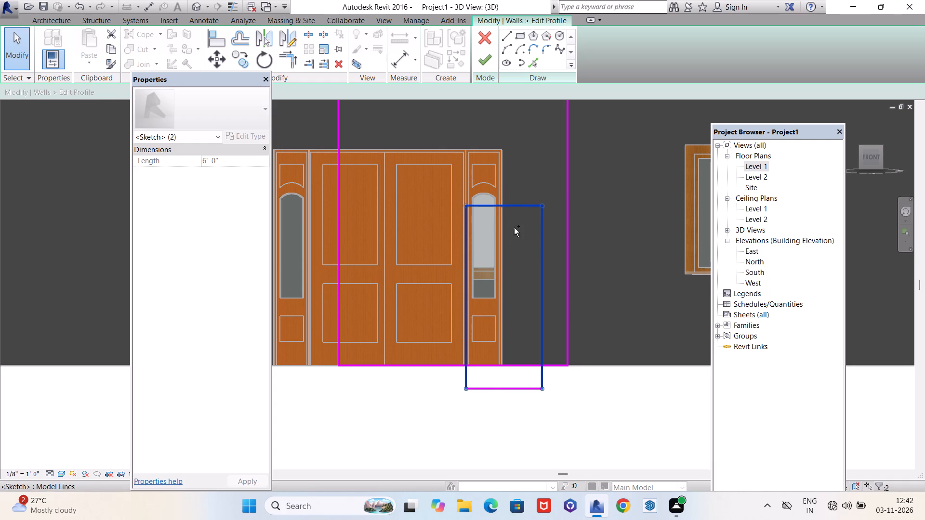
key("Escape")
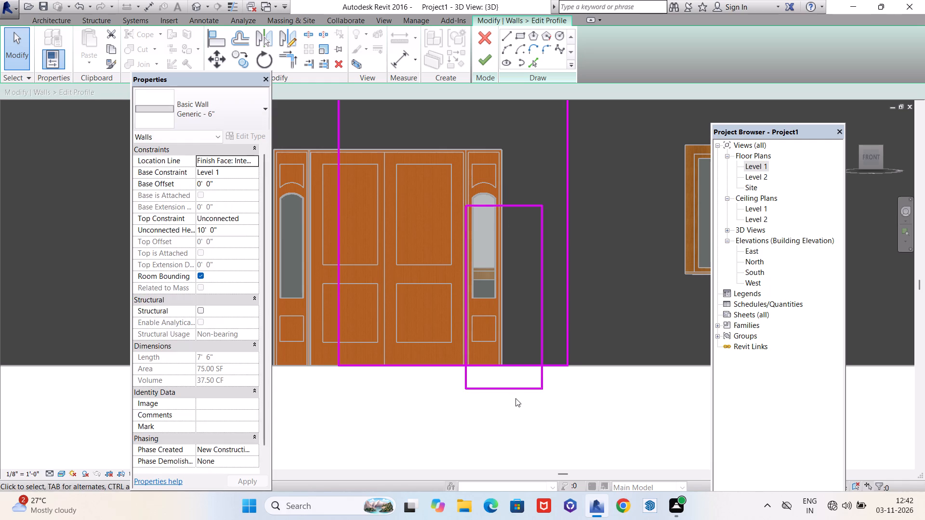
left_click(519, 391)
key("Delete")
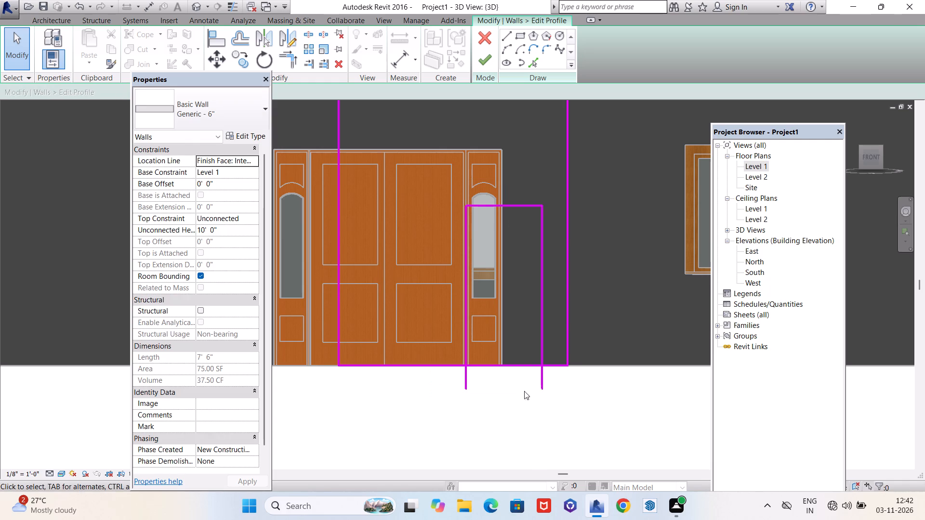
Move the opening's two side lines and top line up about 9" so the side lines end on the wall's base line.
left_click(544, 384)
left_click(464, 380, "ctrl")
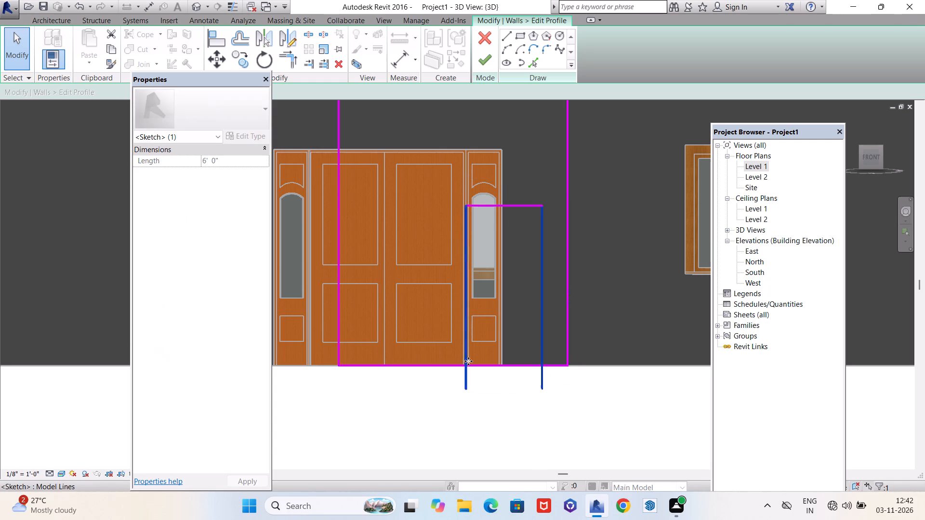
left_click(516, 208, "ctrl")
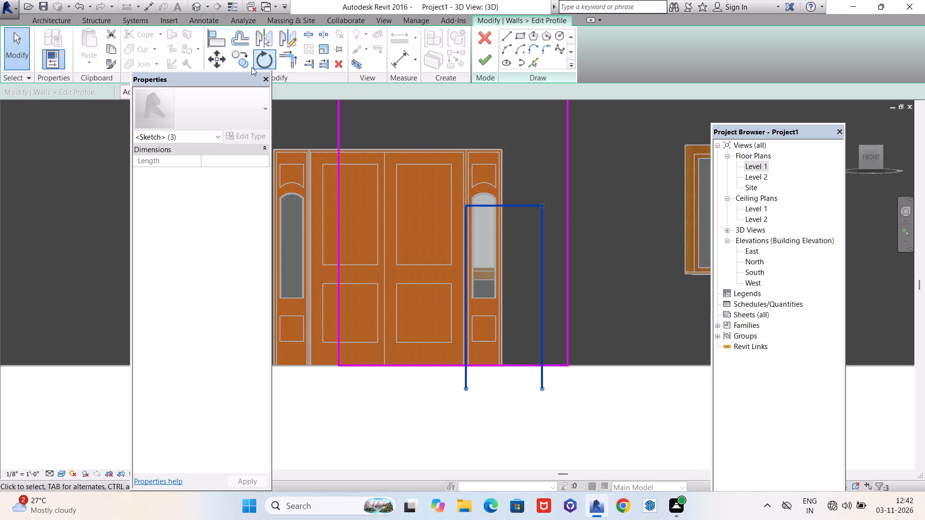
left_click(224, 61)
scroll(556, 404, "up", 4)
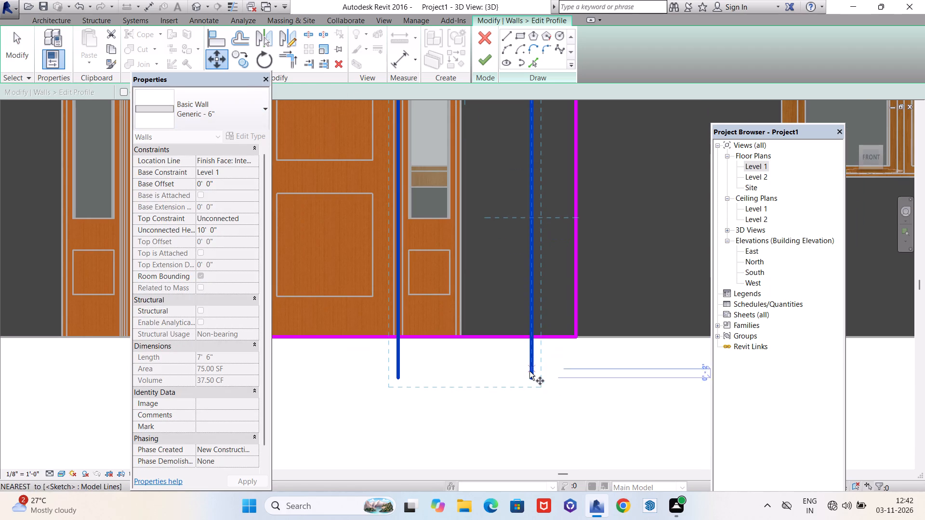
left_click(530, 379)
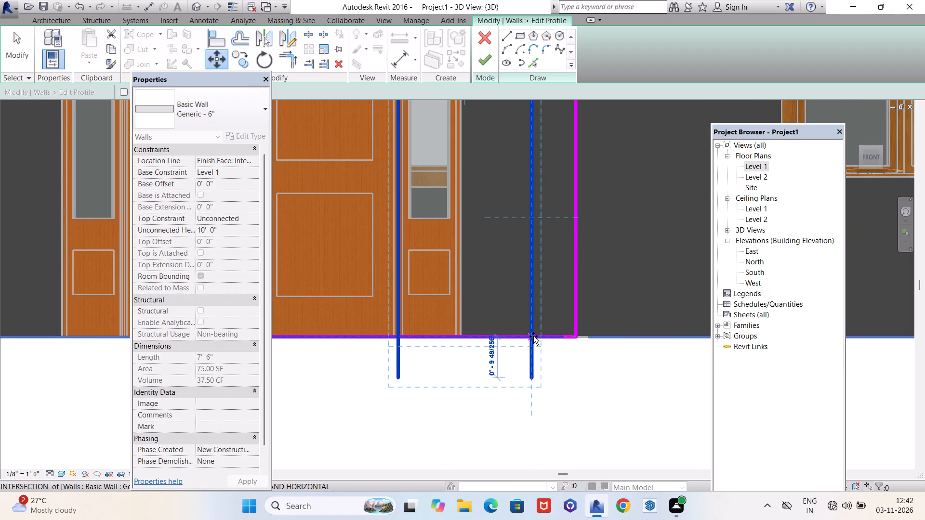
left_click(533, 336)
scroll(523, 403, "down", 5)
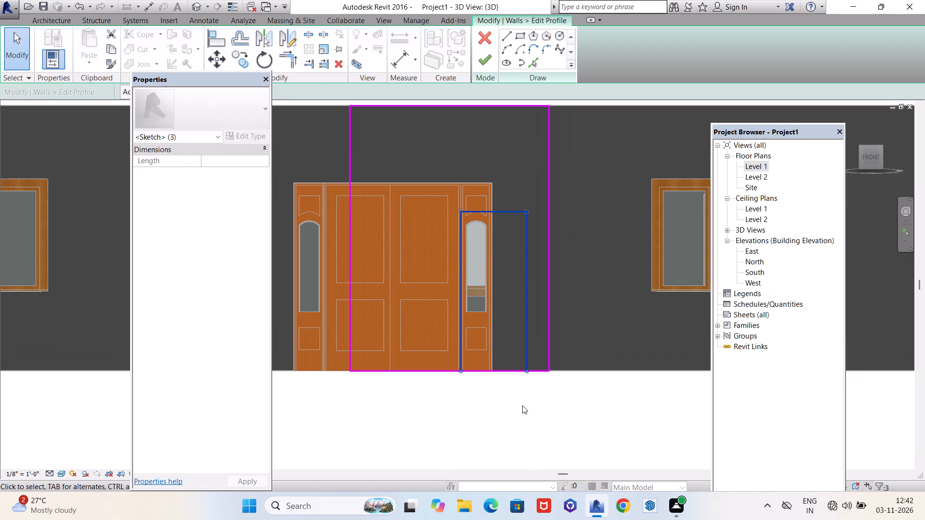
key("Escape")
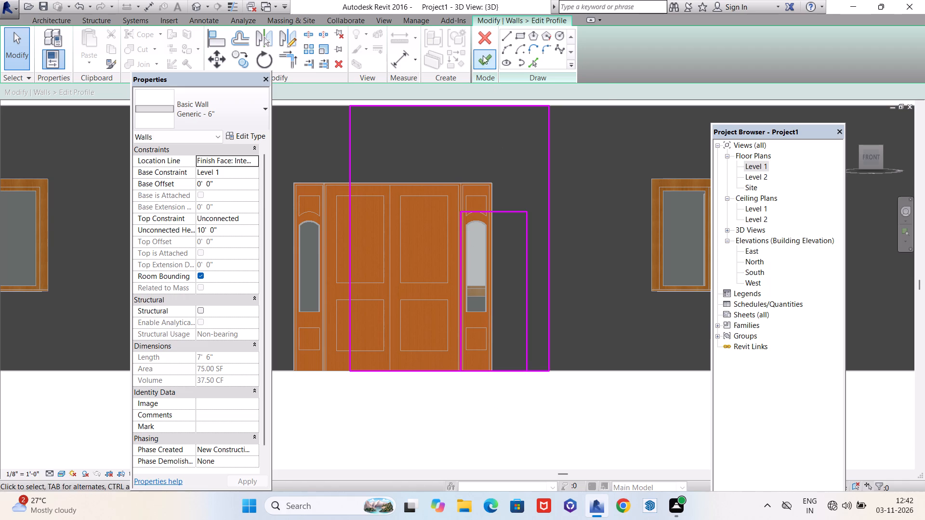
Split the wall profile's bottom line where it meets each side line of the door opening.
scroll(483, 371, "down", 1)
scroll(484, 373, "up", 6)
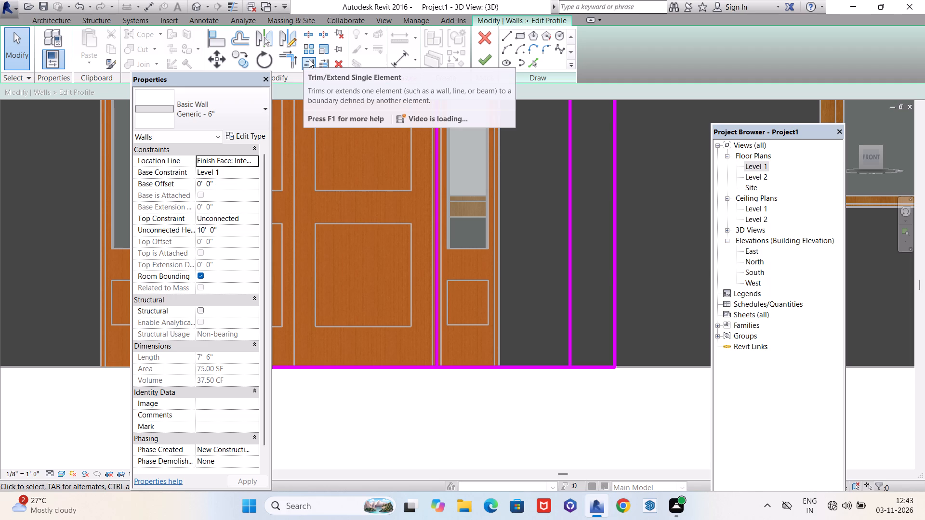
left_click(312, 38)
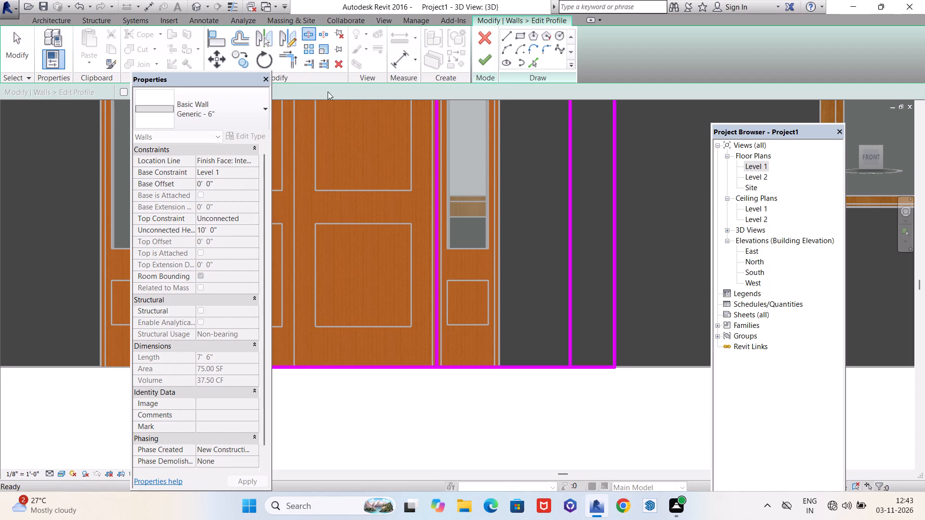
scroll(455, 357, "up", 5)
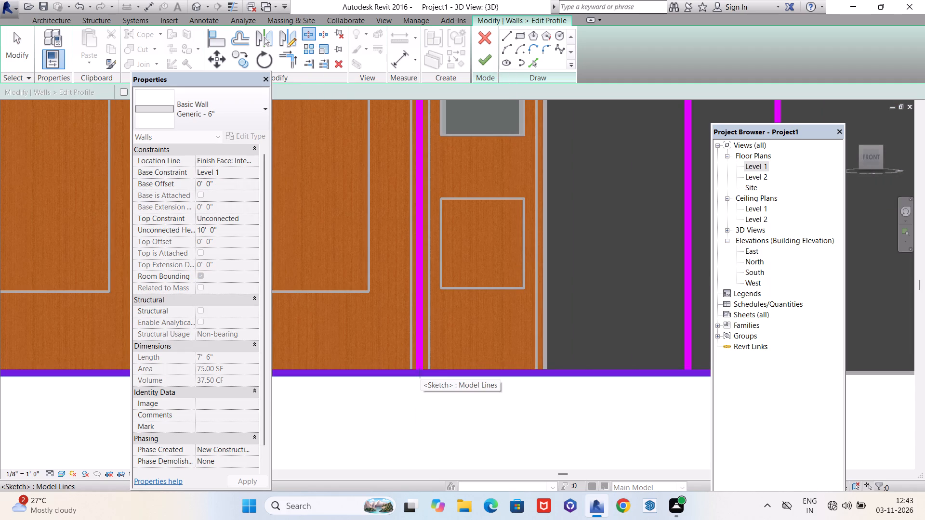
left_click(420, 373)
scroll(398, 373, "down", 4)
scroll(570, 382, "up", 6)
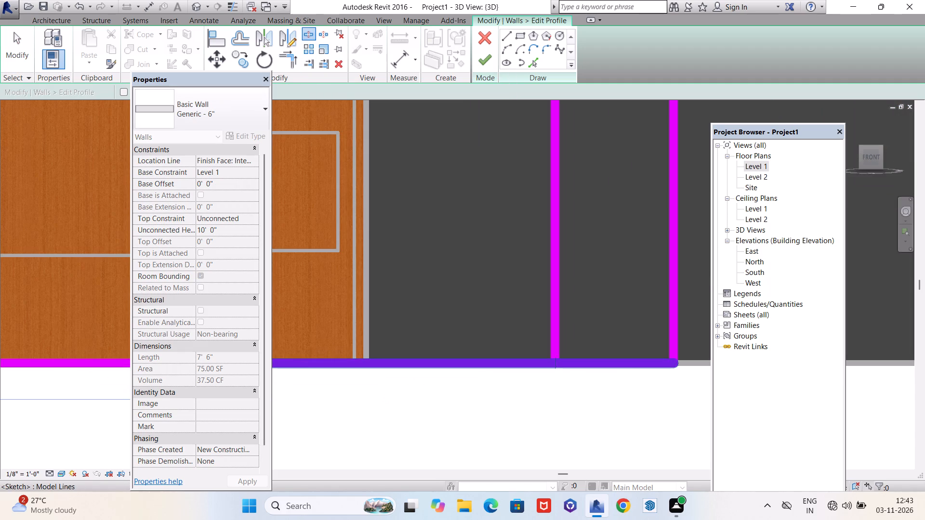
left_click(552, 361)
key("space")
key("Escape")
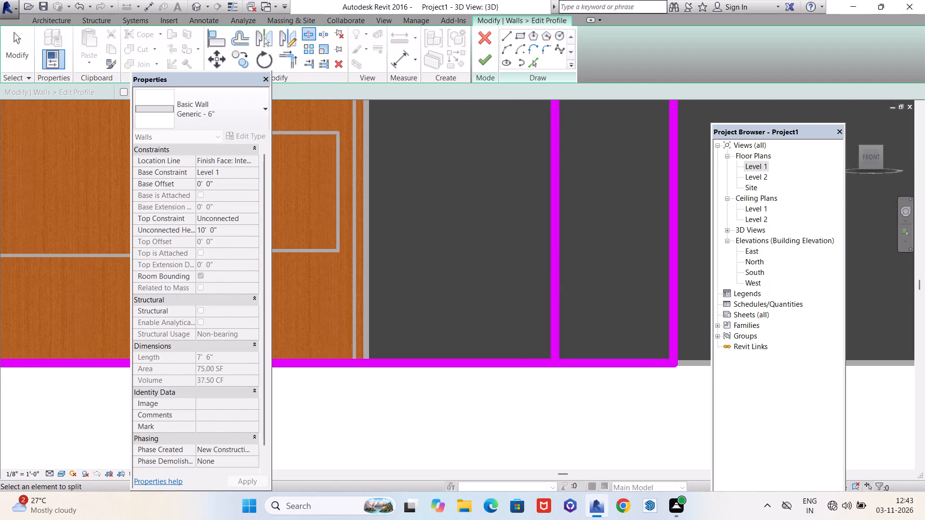
key("Escape")
Delete the bottom line segment between the opening's sides and finish the wall profile edit.
left_click(523, 366)
key("Delete")
scroll(534, 377, "down", 6)
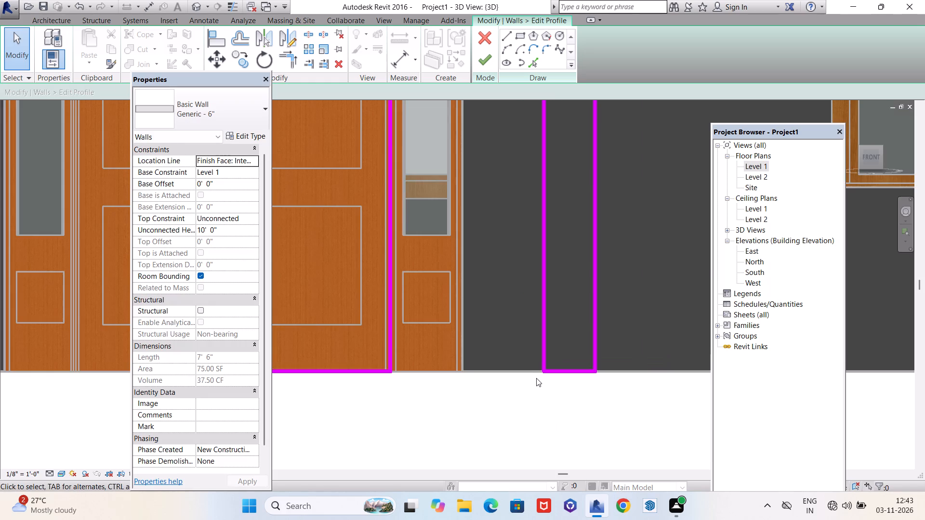
scroll(536, 378, "down", 8)
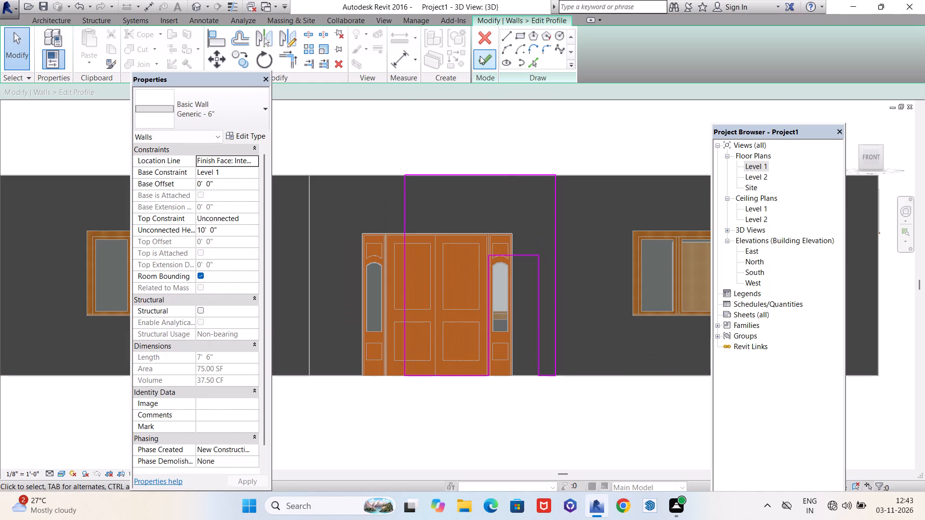
left_click(480, 56)
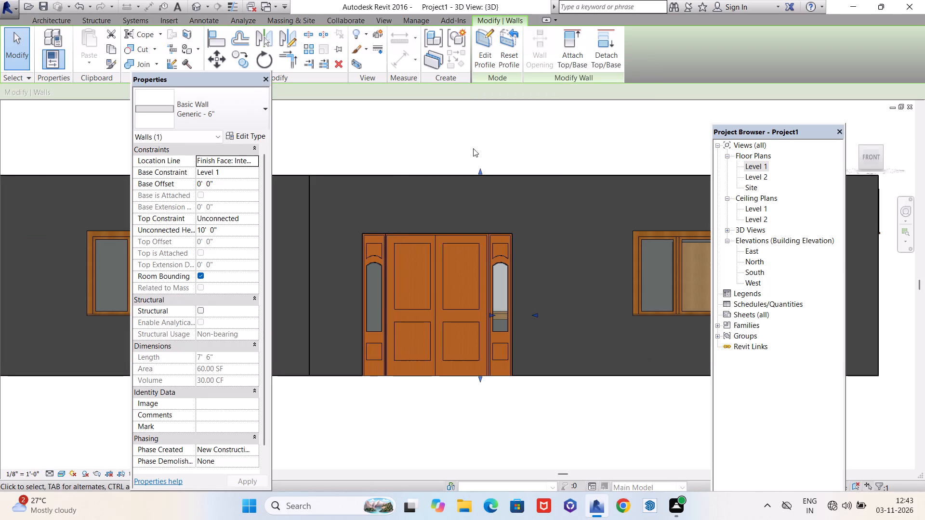
Examine the new door opening in the small room's wall from above in the 3D view.
scroll(474, 153, "down", 6)
middle_click_drag(514, 120, 504, 227, "shift")
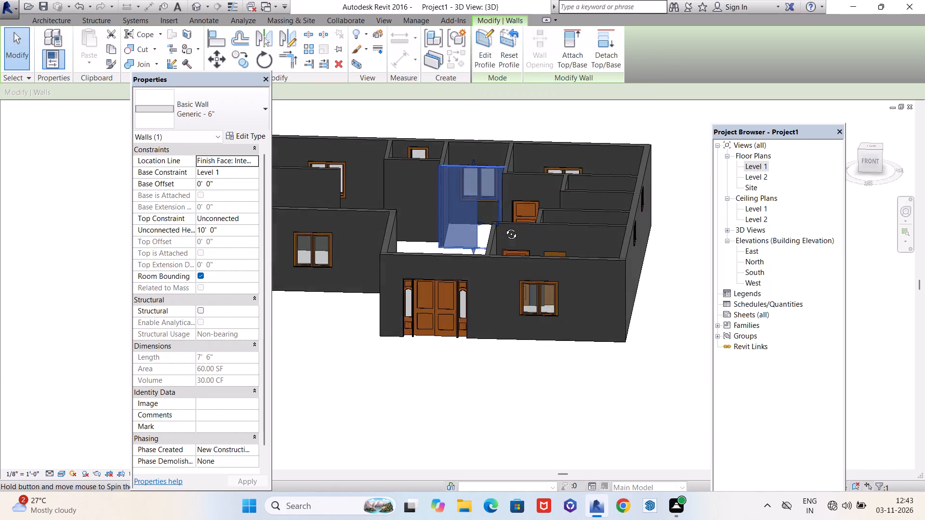
middle_click_drag(504, 227, 502, 269, "shift")
left_click(647, 125)
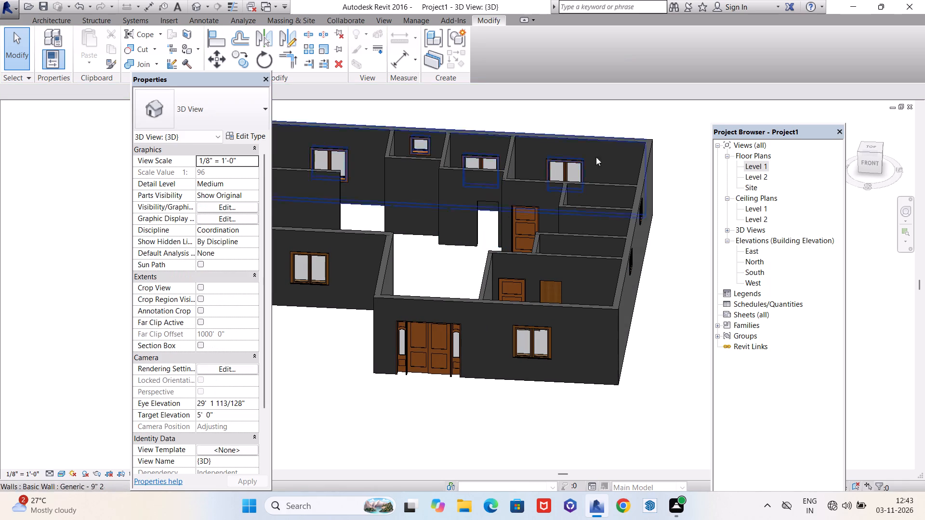
scroll(494, 217, "up", 4)
scroll(490, 195, "down", 1)
scroll(490, 195, "up", 3)
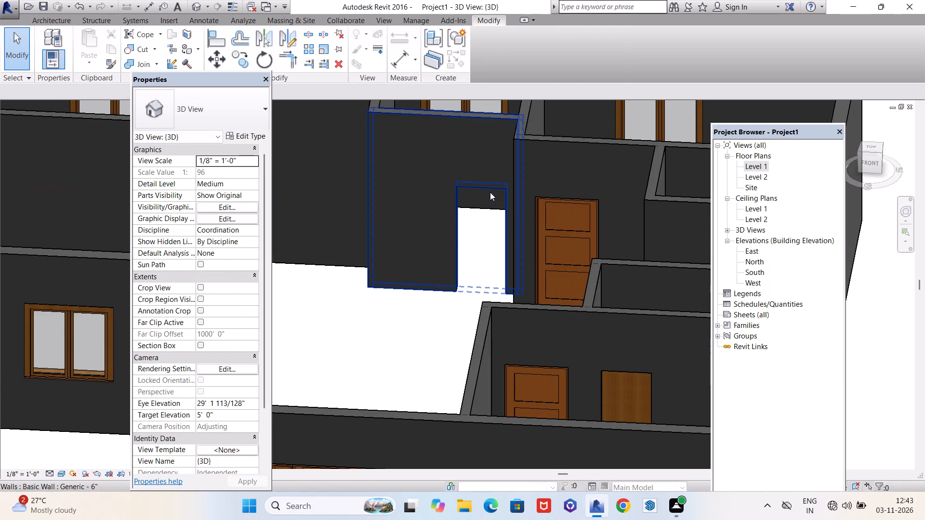
left_click(490, 192)
scroll(490, 192, "down", 2)
scroll(490, 195, "up", 2)
scroll(485, 203, "down", 6)
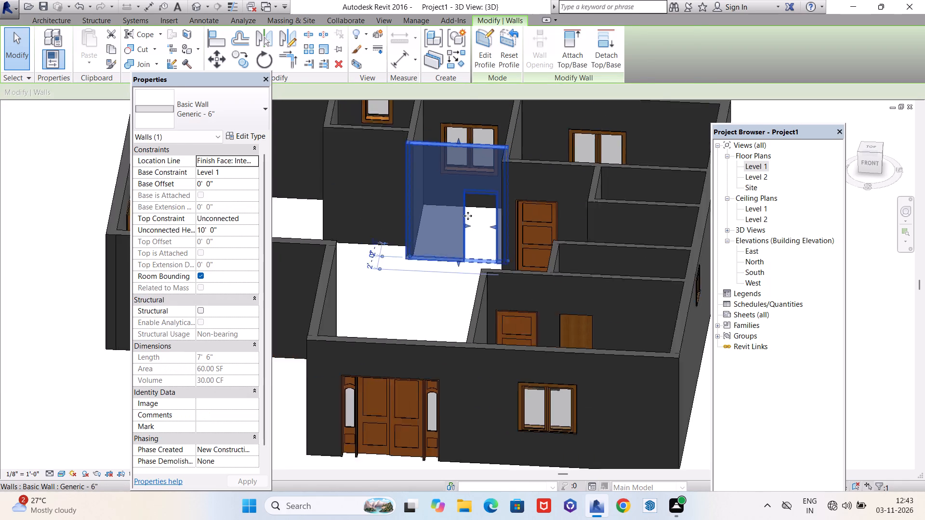
scroll(468, 216, "down", 1)
left_click(634, 141)
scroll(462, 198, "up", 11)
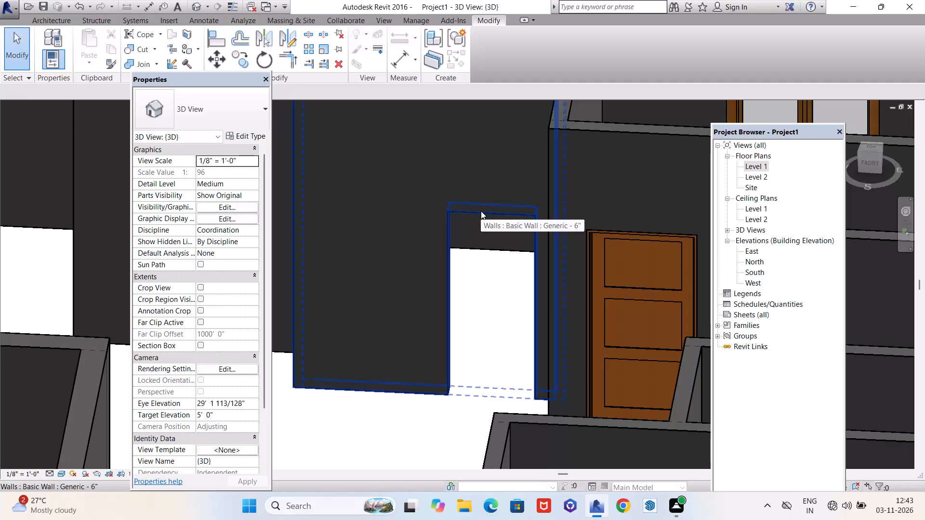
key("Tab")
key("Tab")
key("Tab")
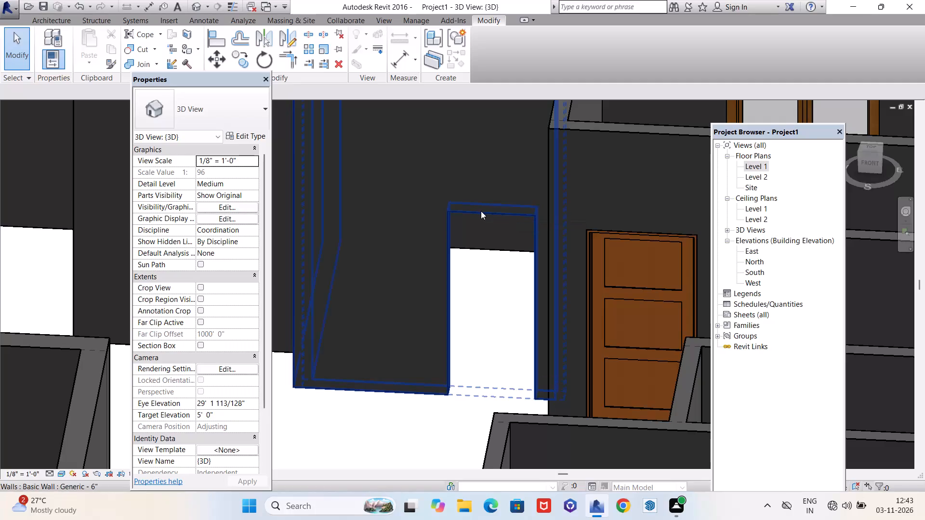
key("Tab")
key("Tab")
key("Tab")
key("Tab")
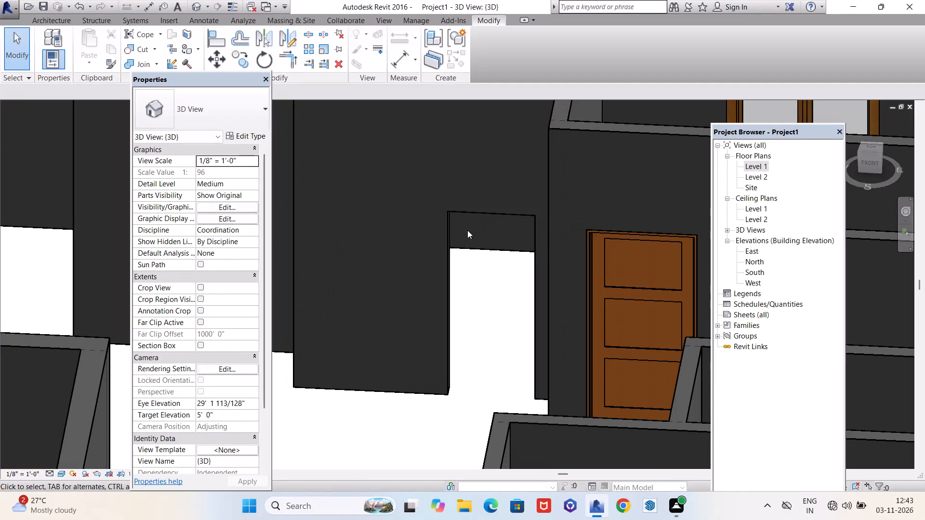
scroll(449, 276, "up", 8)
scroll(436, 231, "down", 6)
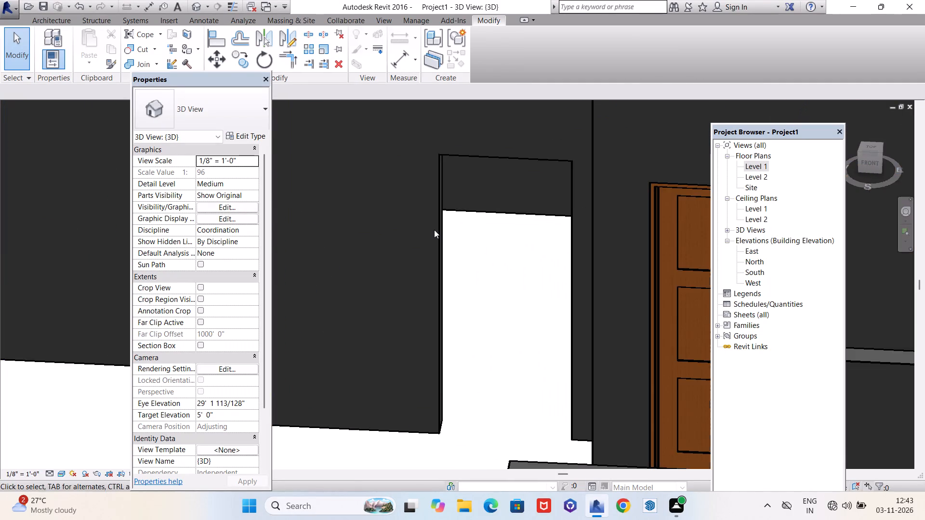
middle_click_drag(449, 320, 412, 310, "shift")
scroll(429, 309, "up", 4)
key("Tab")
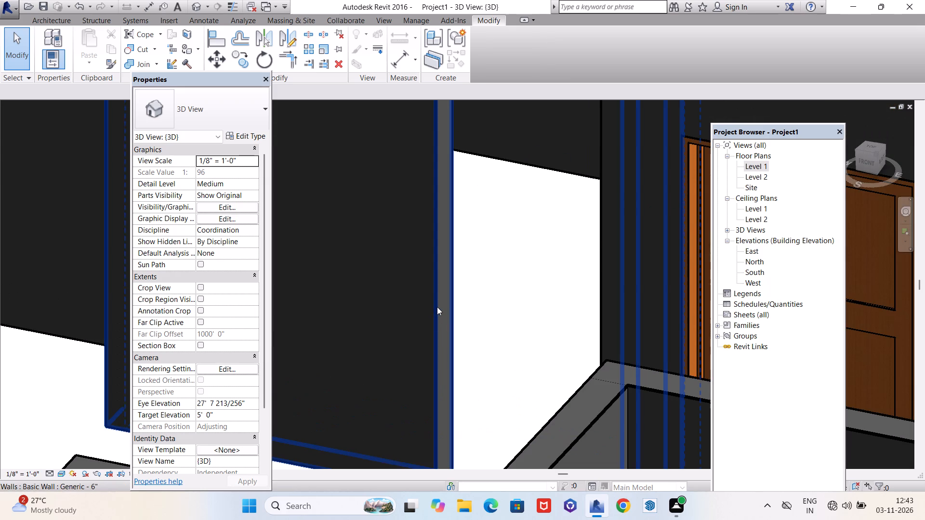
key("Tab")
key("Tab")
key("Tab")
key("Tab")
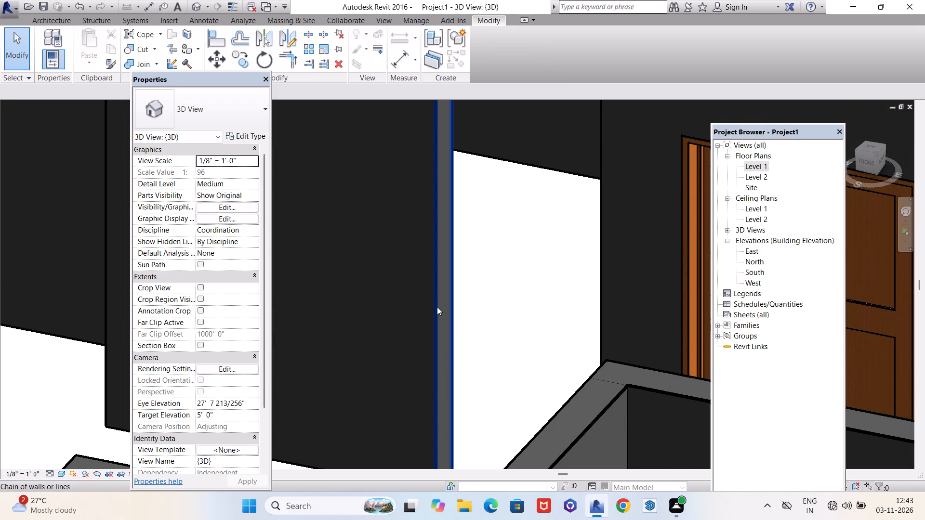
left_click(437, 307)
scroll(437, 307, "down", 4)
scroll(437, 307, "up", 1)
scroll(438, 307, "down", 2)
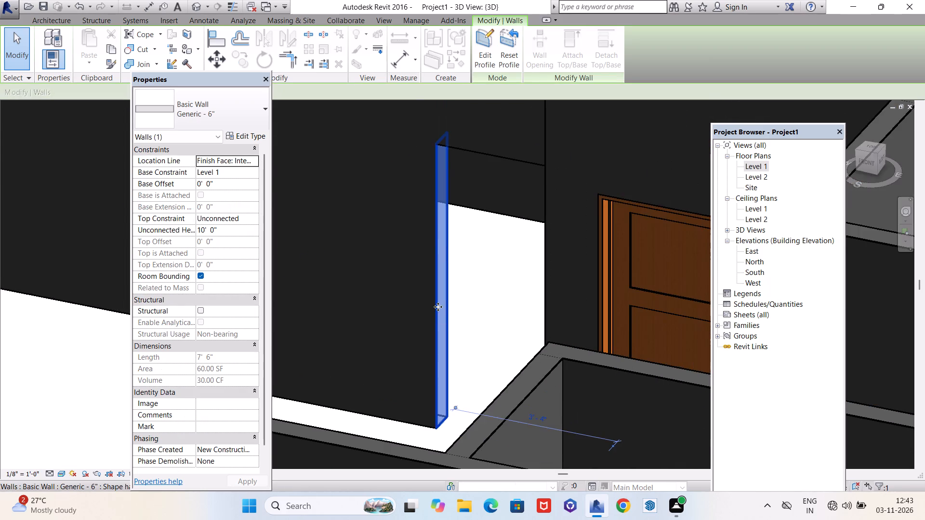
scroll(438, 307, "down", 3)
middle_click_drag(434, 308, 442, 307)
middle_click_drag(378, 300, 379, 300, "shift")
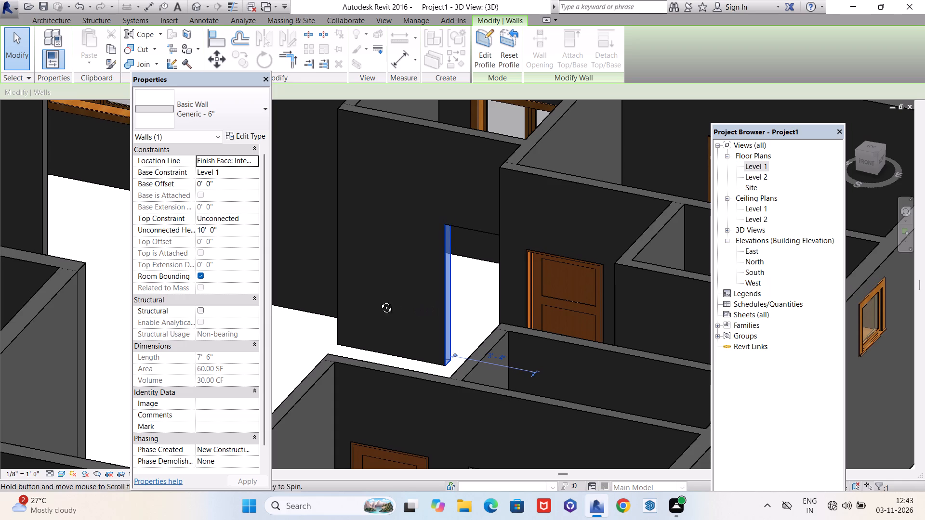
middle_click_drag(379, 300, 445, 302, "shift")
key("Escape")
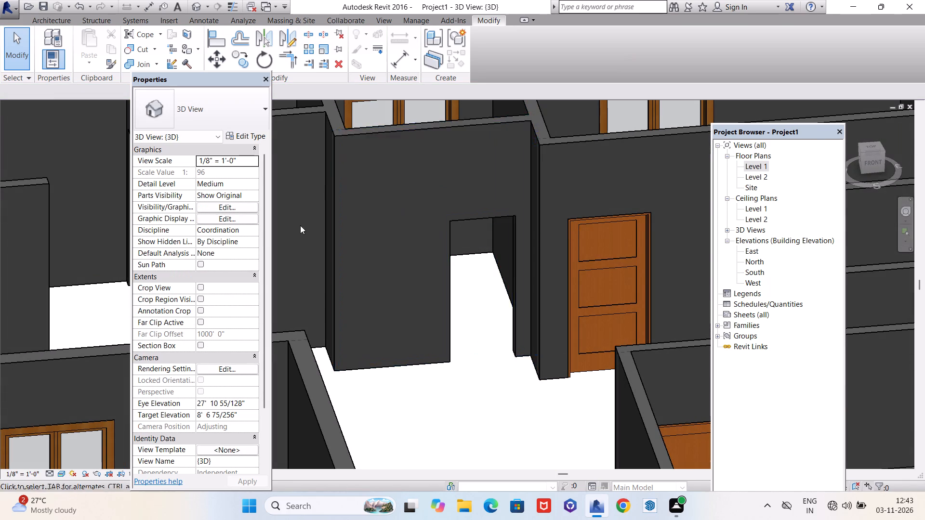
Load the Door-Curtain-Wall-Single-Glass family from the US Imperial Doors library, leaving door placement without placing one.
scroll(295, 241, "down", 4)
scroll(298, 255, "up", 1)
scroll(302, 256, "down", 5)
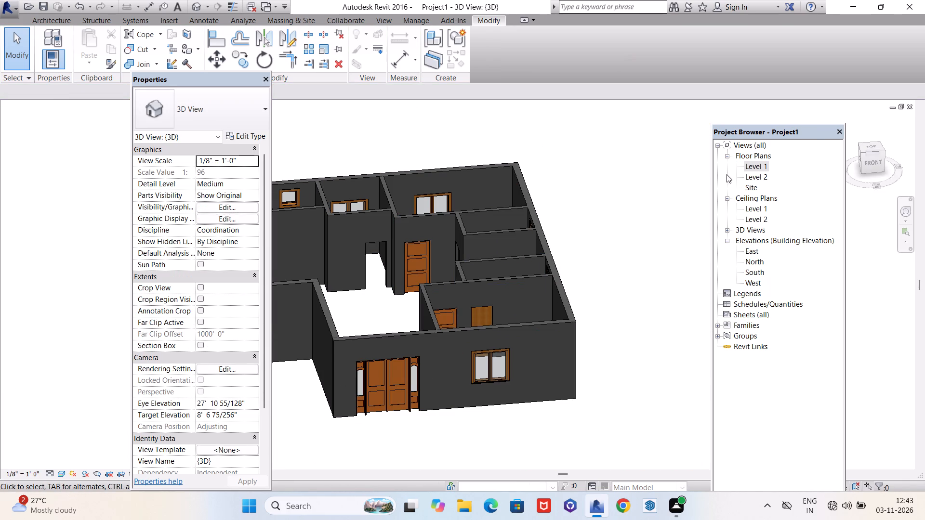
left_click(58, 18)
left_click(74, 31)
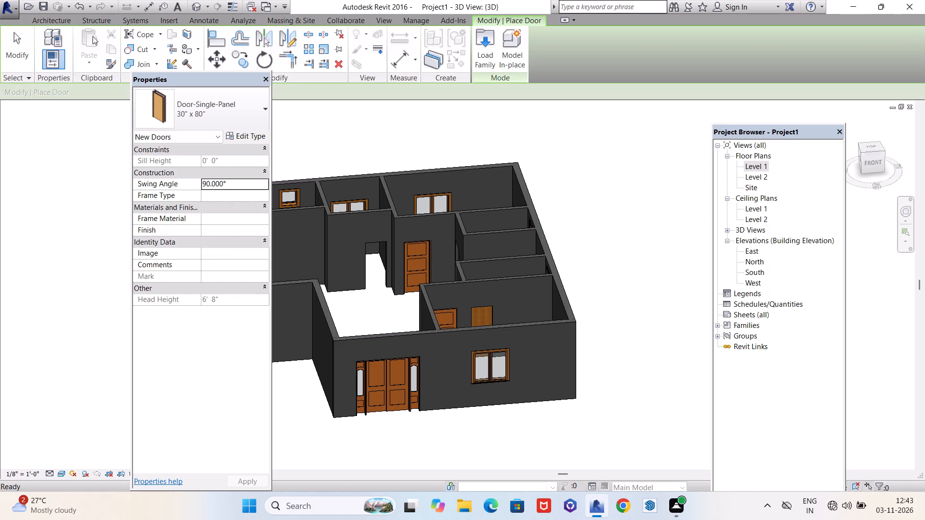
left_click(482, 45)
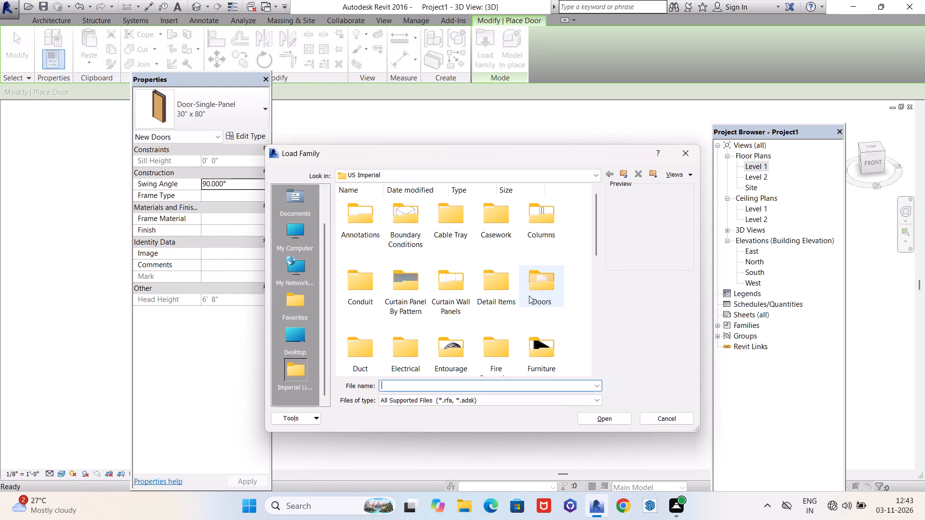
double_click(529, 296)
left_click(367, 281)
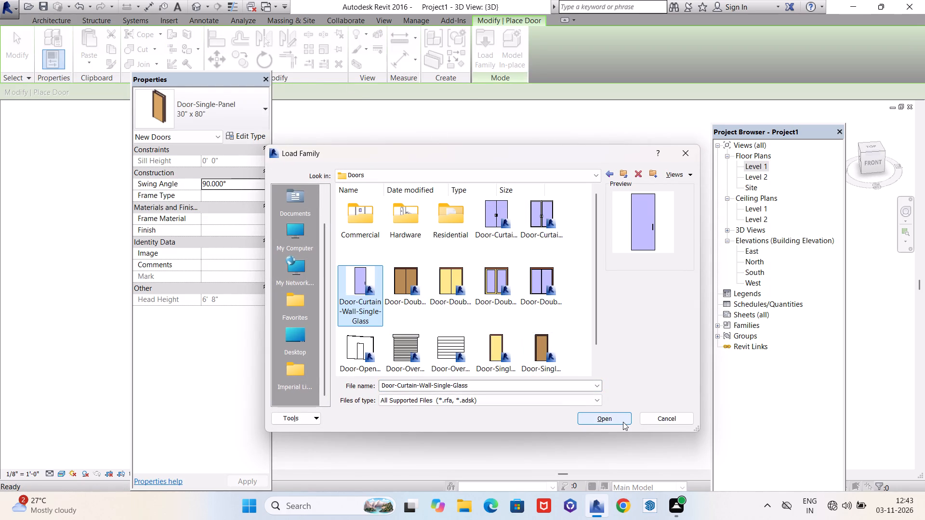
left_click(623, 422)
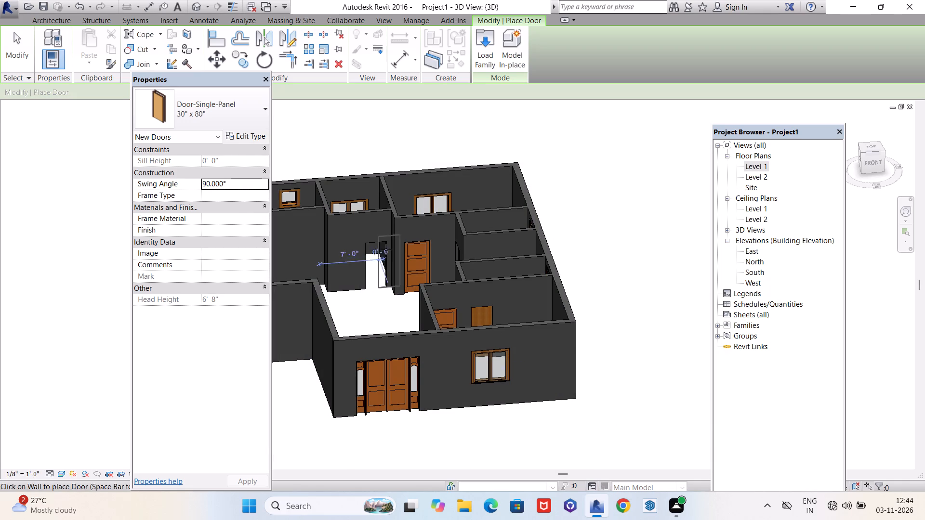
scroll(375, 252, "up", 4)
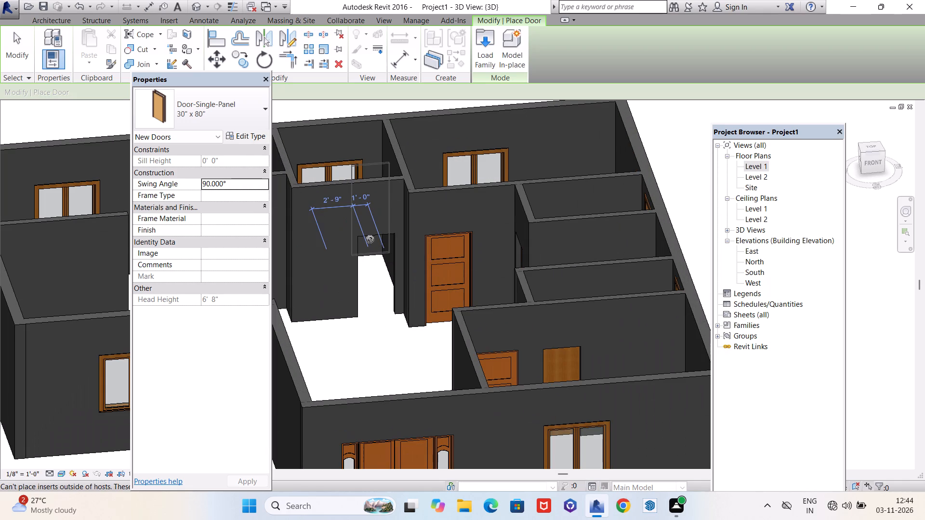
key("Escape")
key("Escape")
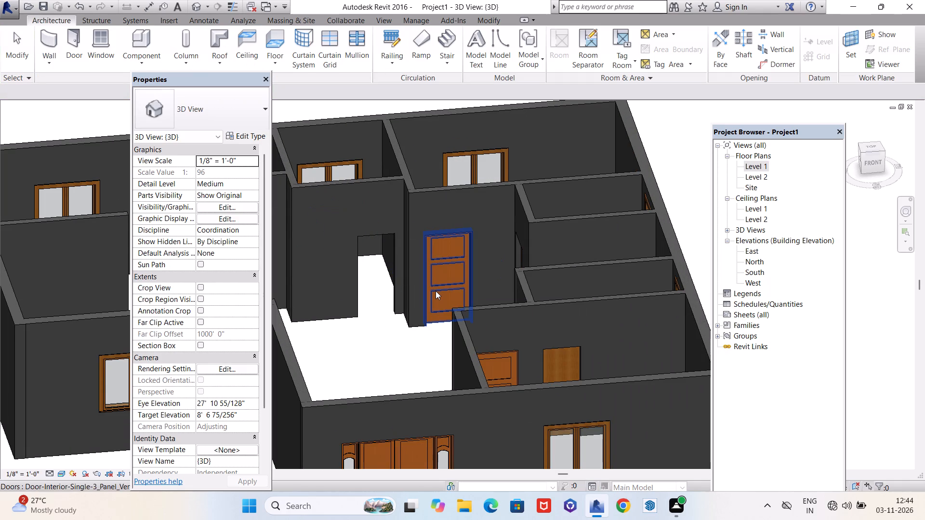
key("Escape")
Open the Level 1 floor plan at the small upper-middle room's door opening.
double_click(760, 169)
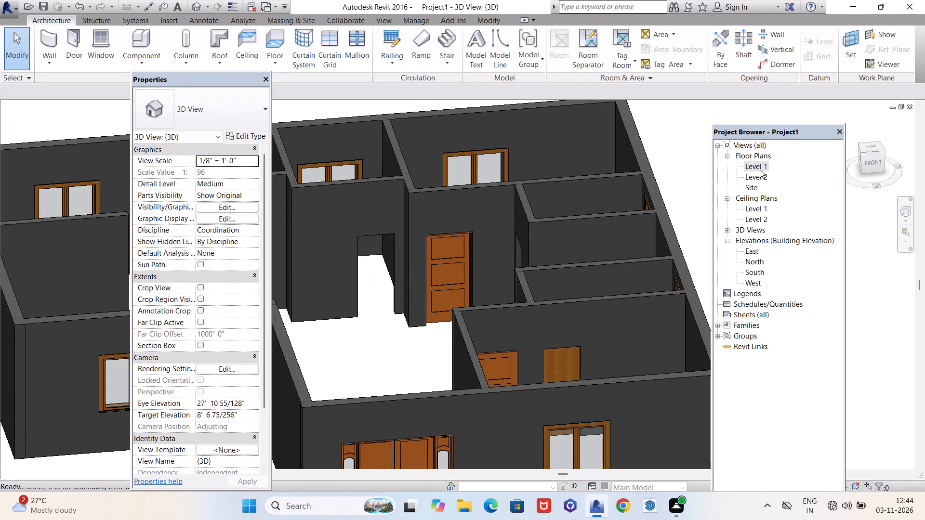
scroll(468, 408, "down", 4)
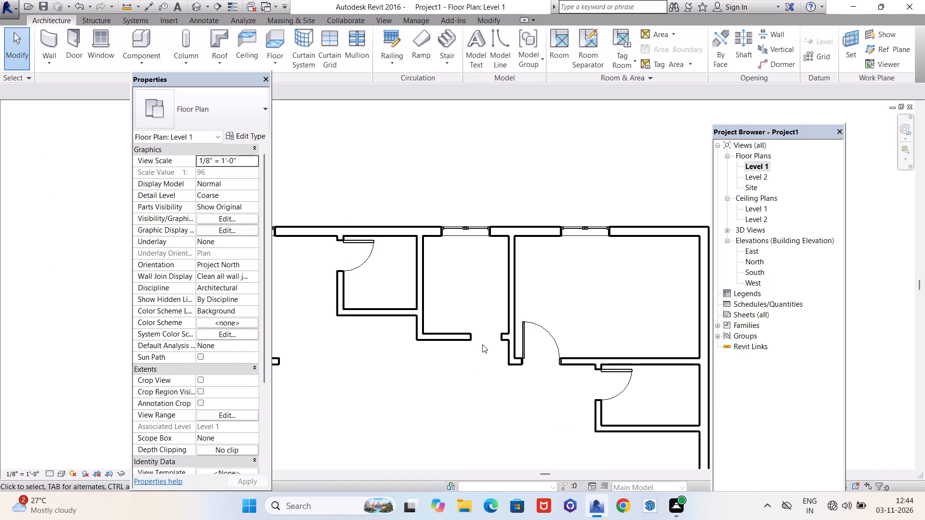
scroll(477, 334, "up", 4)
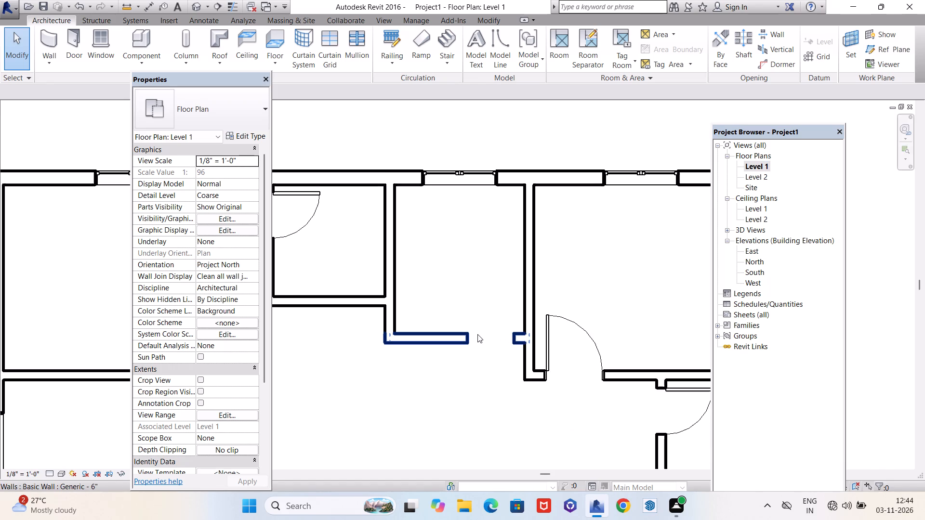
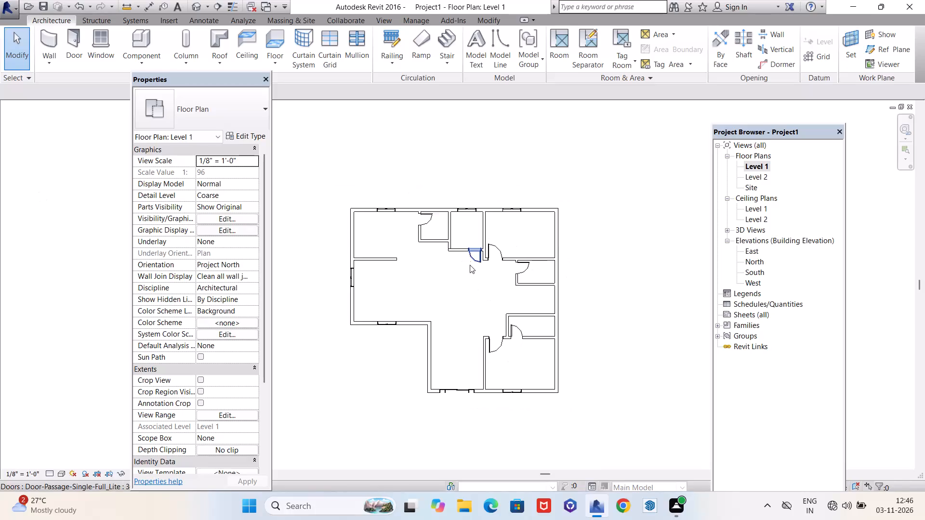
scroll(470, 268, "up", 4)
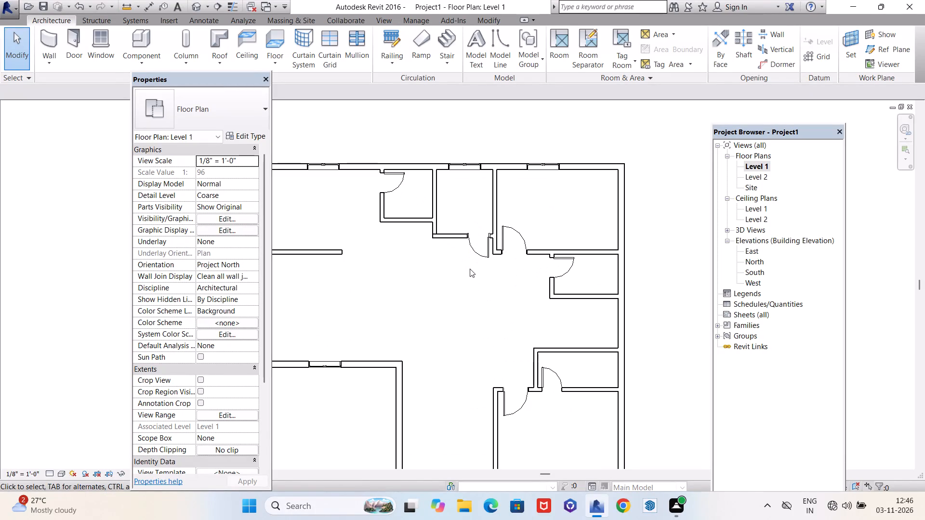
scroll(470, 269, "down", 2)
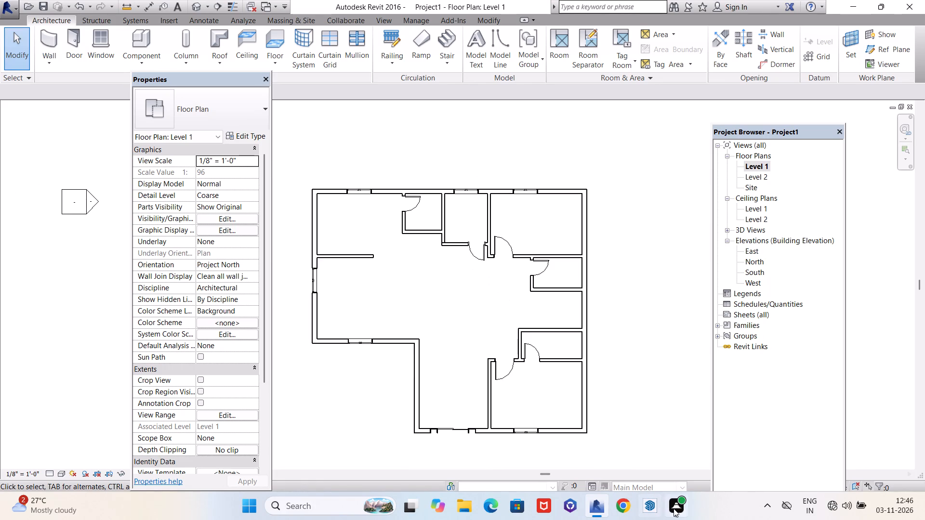
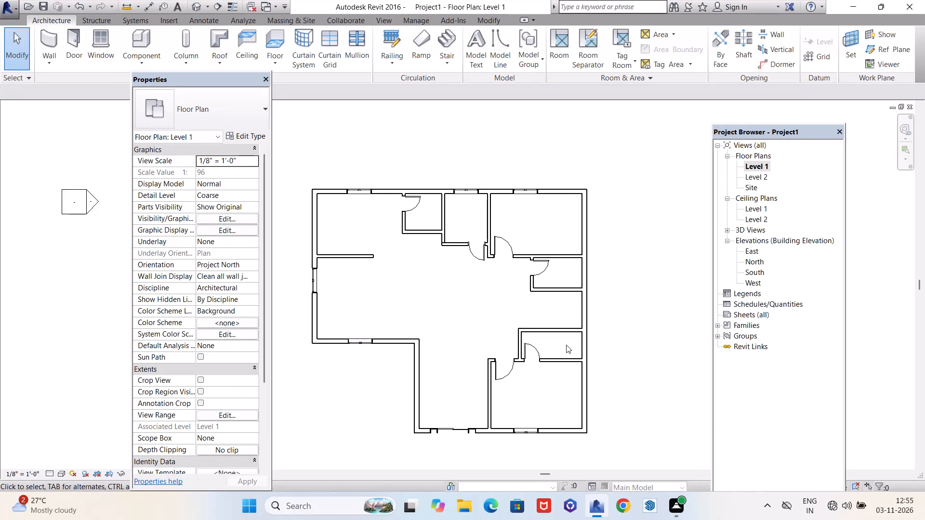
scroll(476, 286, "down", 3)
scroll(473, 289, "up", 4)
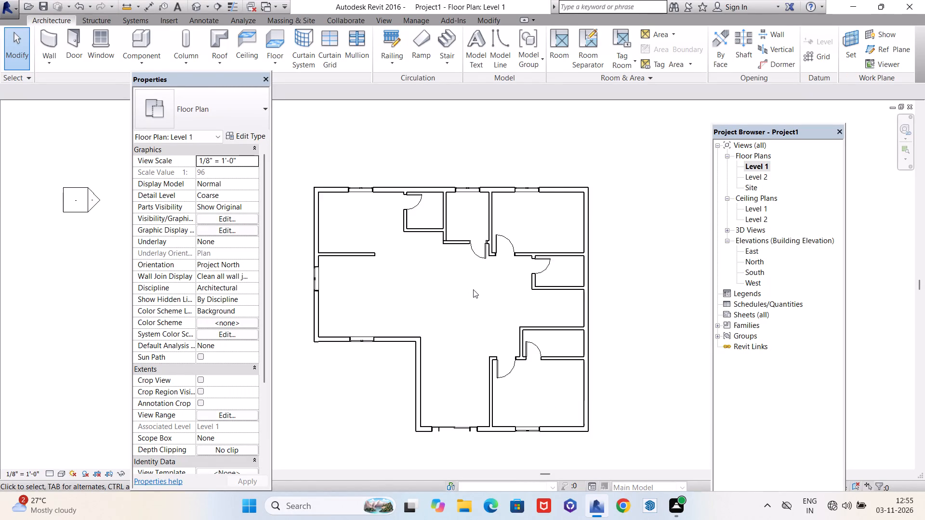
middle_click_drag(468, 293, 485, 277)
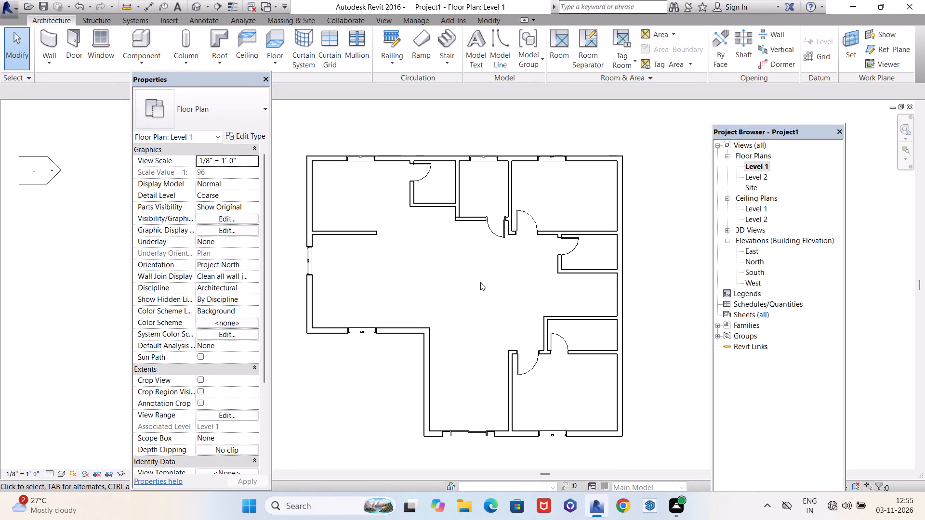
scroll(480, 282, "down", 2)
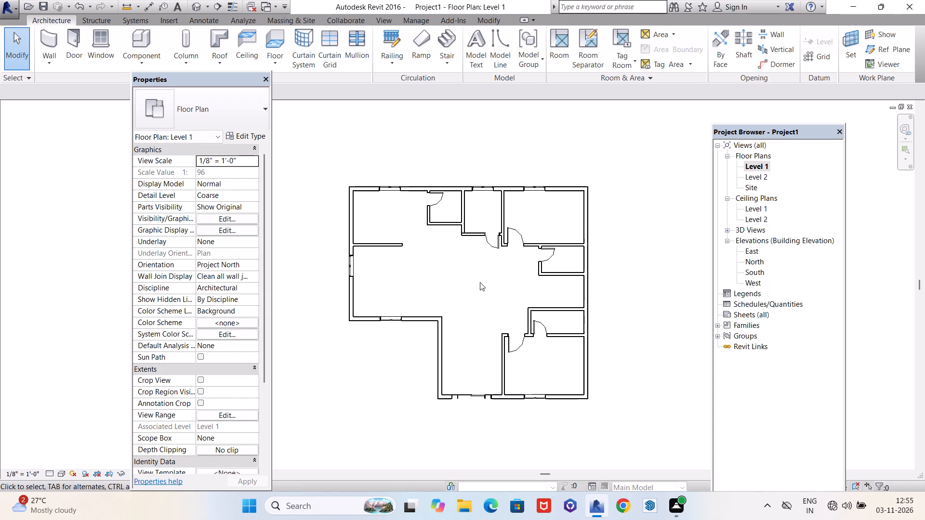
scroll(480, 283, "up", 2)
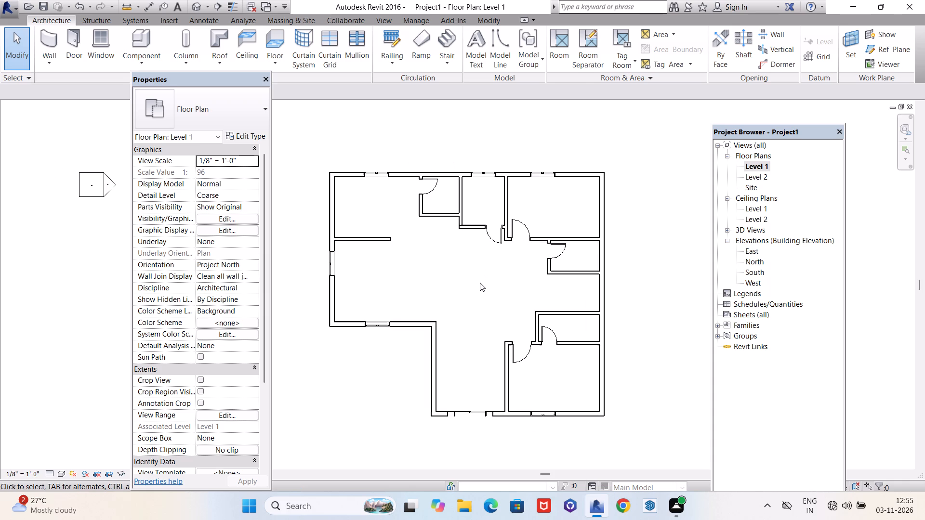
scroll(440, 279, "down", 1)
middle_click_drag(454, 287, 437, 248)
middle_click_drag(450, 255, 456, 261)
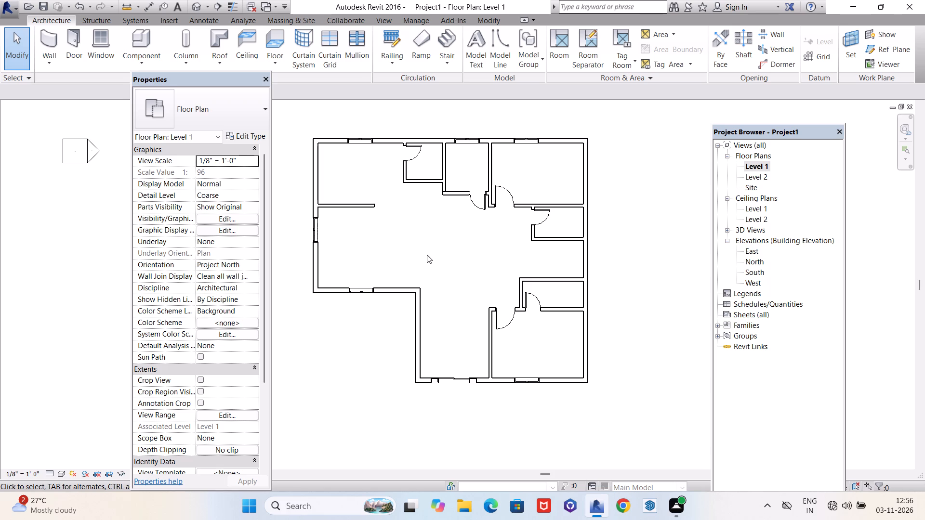
Sketch a rectangular floor boundary on Level 1 between the building's opposite outer wall corners, offset 4' outward.
left_click(278, 61)
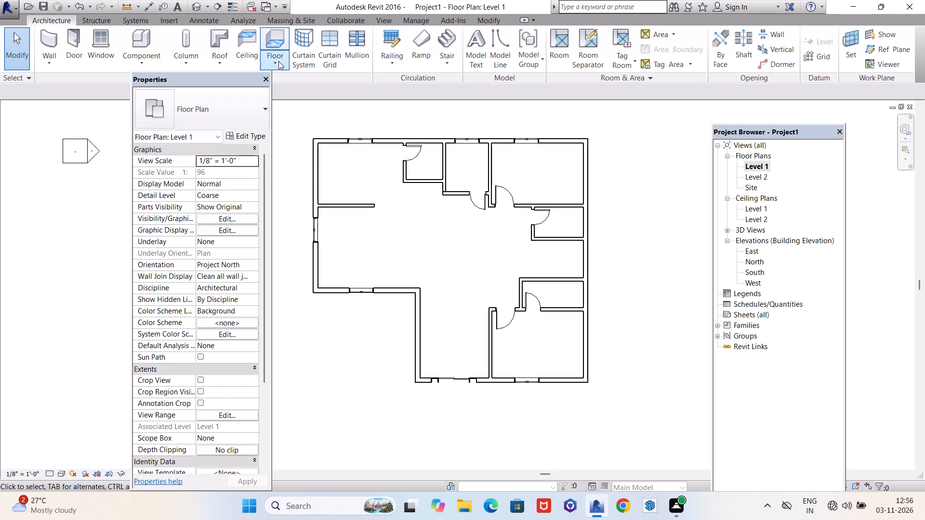
left_click(284, 80)
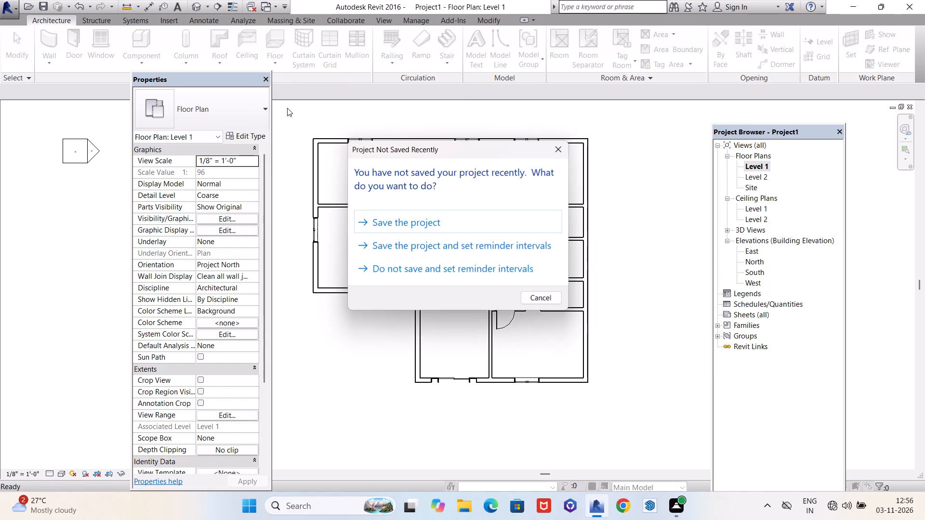
left_click(557, 149)
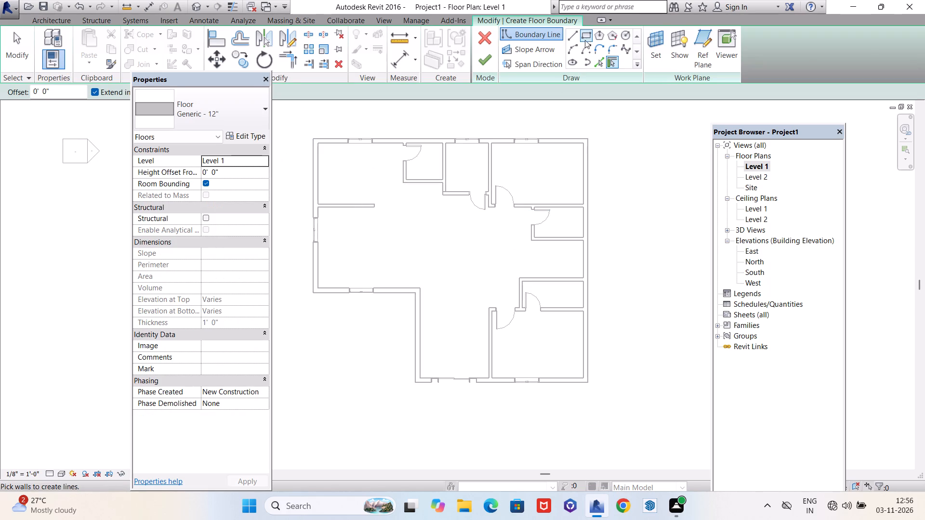
left_click(588, 38)
scroll(589, 215, "down", 1)
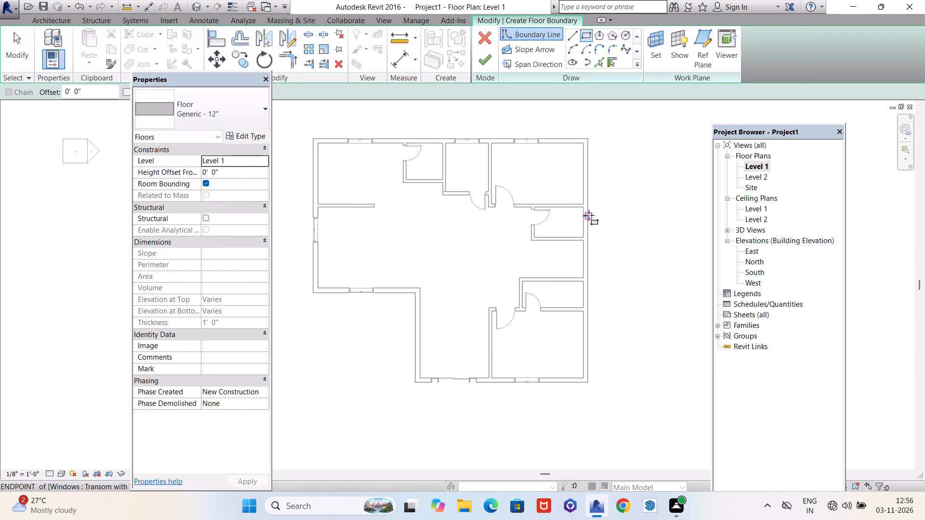
scroll(589, 215, "down", 1)
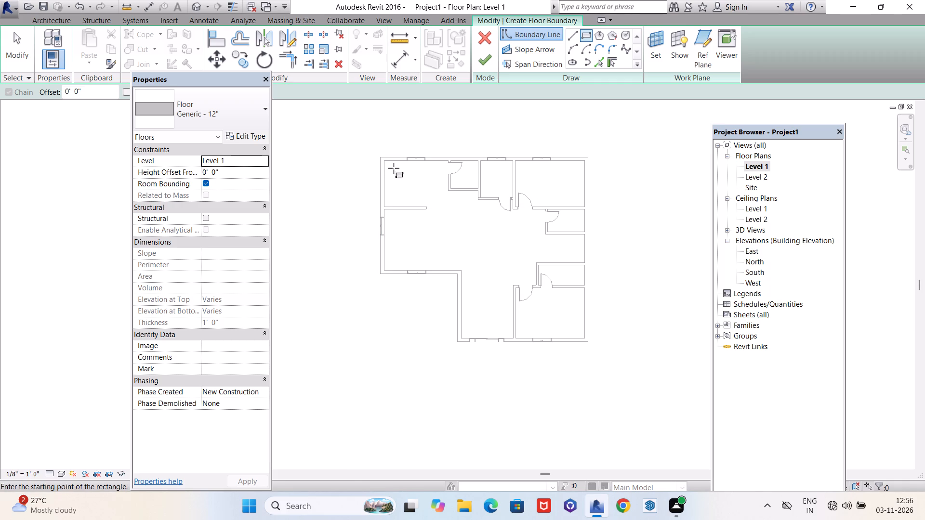
left_click_drag(242, 80, 162, 103)
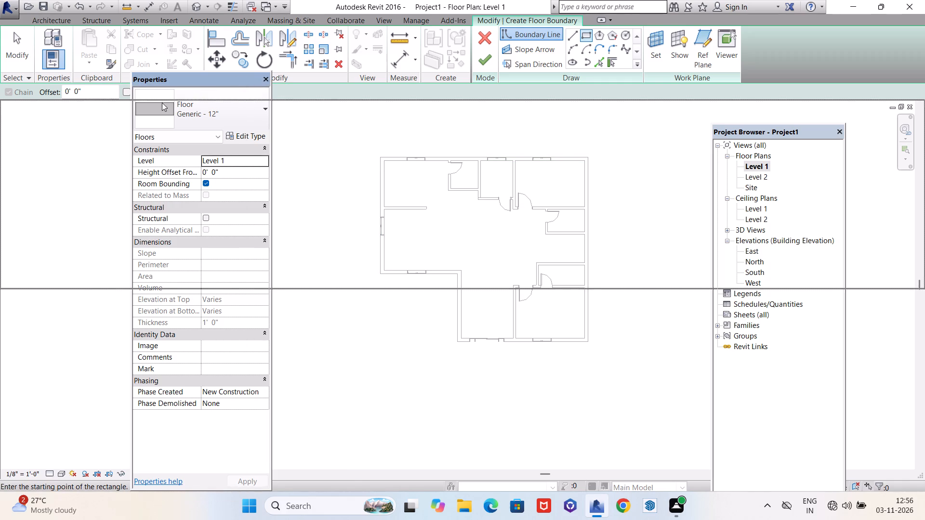
left_click_drag(162, 103, 132, 116)
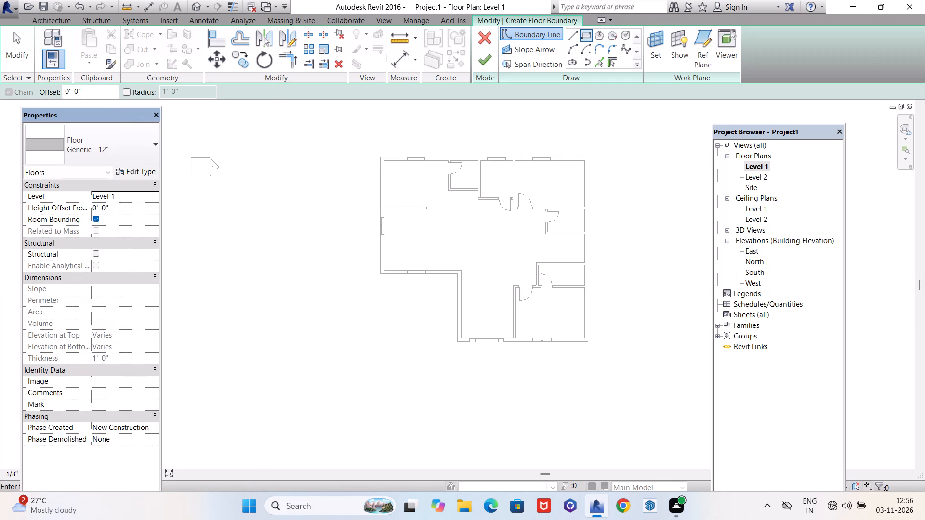
left_click(105, 94)
key("BackSpace")
key("BackSpace")
key("BackSpace")
key("BackSpace")
key("BackSpace")
key("BackSpace")
key("BackSpace")
key("BackSpace")
key("BackSpace")
key("BackSpace")
key("BackSpace")
key("BackSpace")
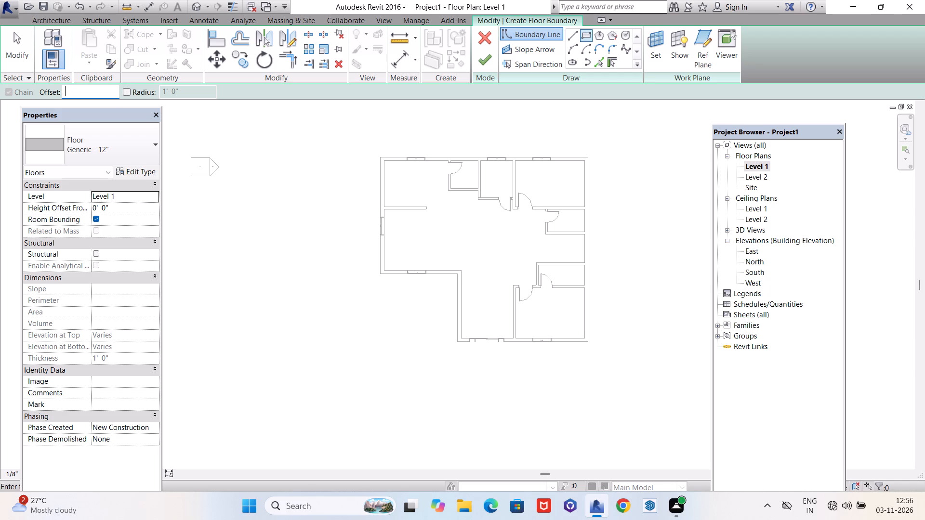
type("4'")
key("Return")
scroll(377, 152, "up", 4)
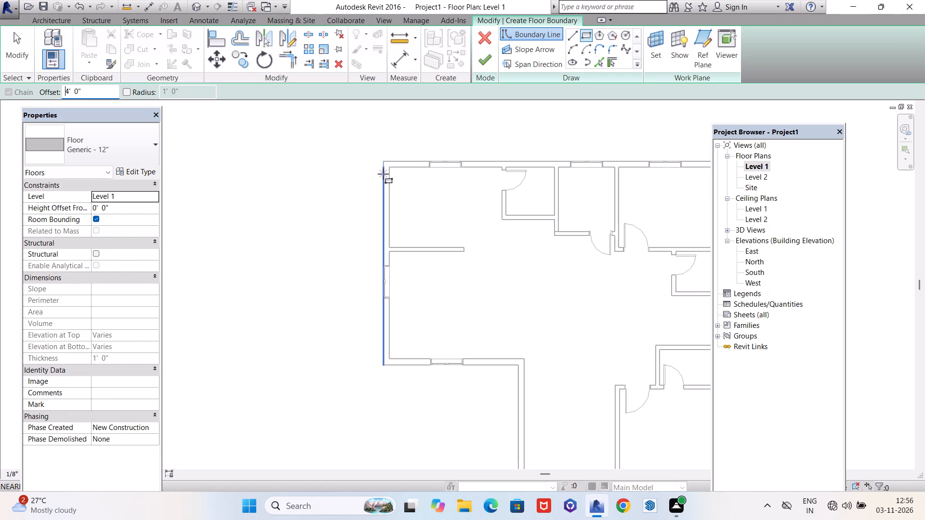
scroll(384, 174, "up", 3)
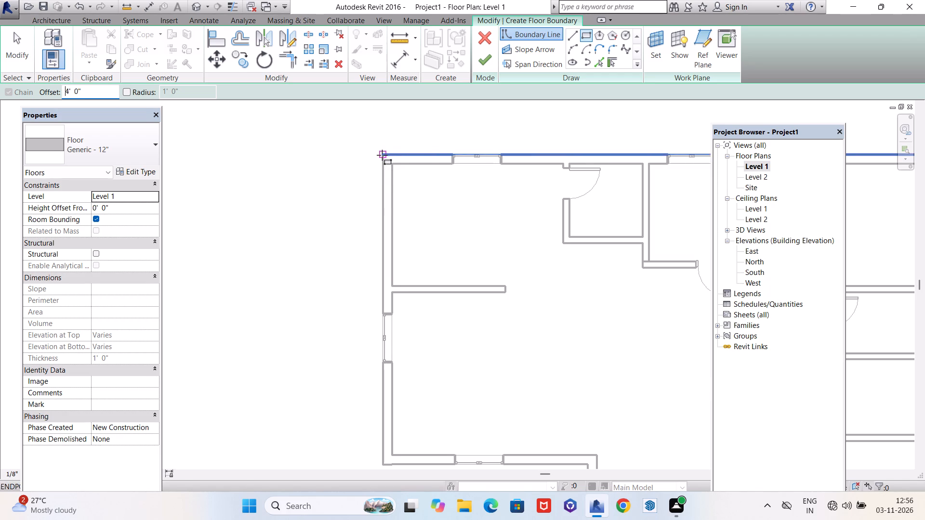
left_click(382, 155)
scroll(379, 156, "down", 11)
scroll(485, 262, "up", 5)
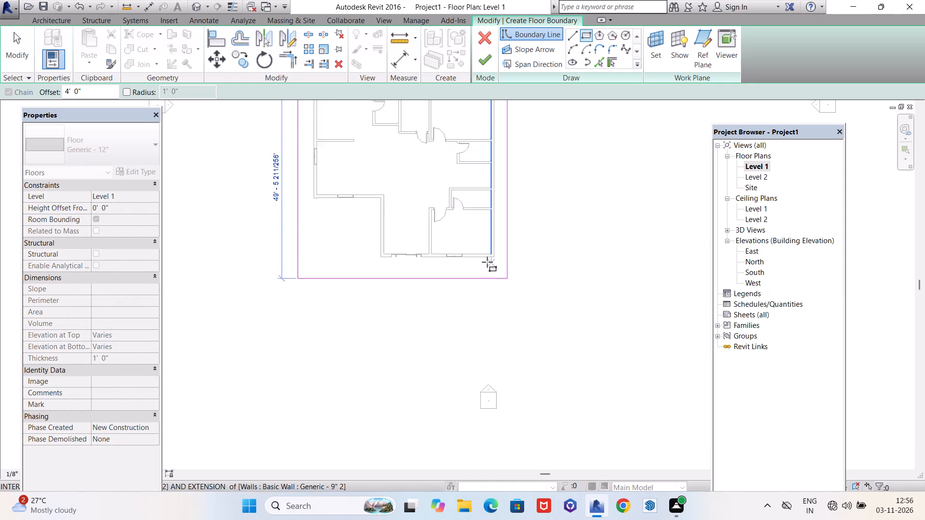
left_click(497, 254)
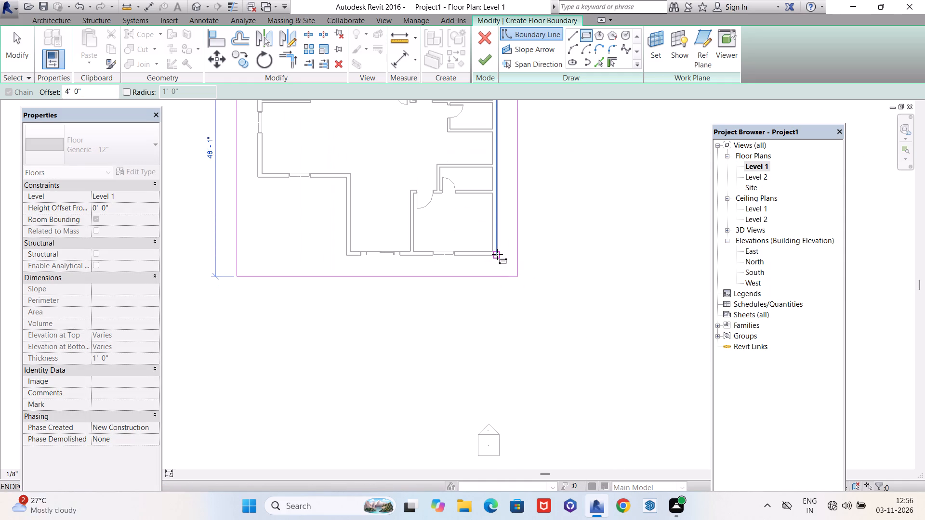
scroll(498, 263, "down", 6)
scroll(453, 219, "up", 1)
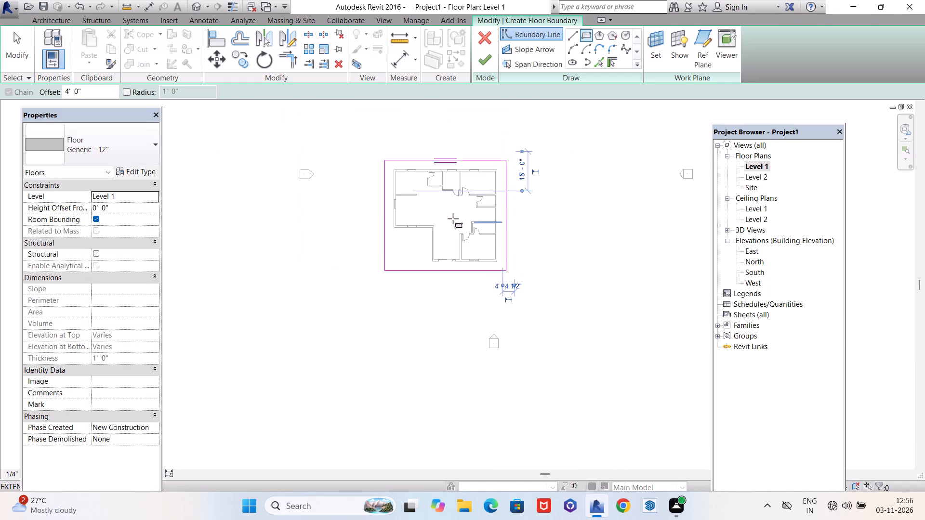
scroll(453, 219, "up", 5)
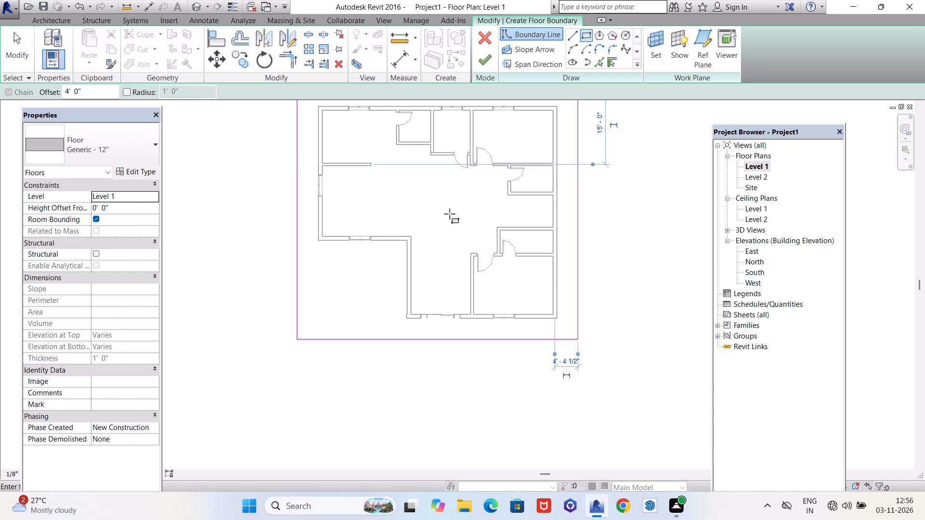
key("Escape")
scroll(407, 257, "down", 2)
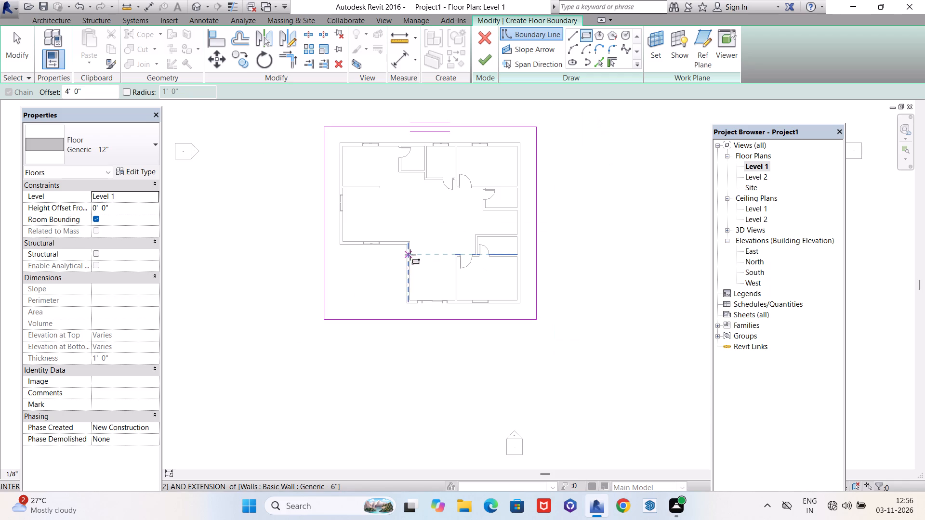
key("Escape")
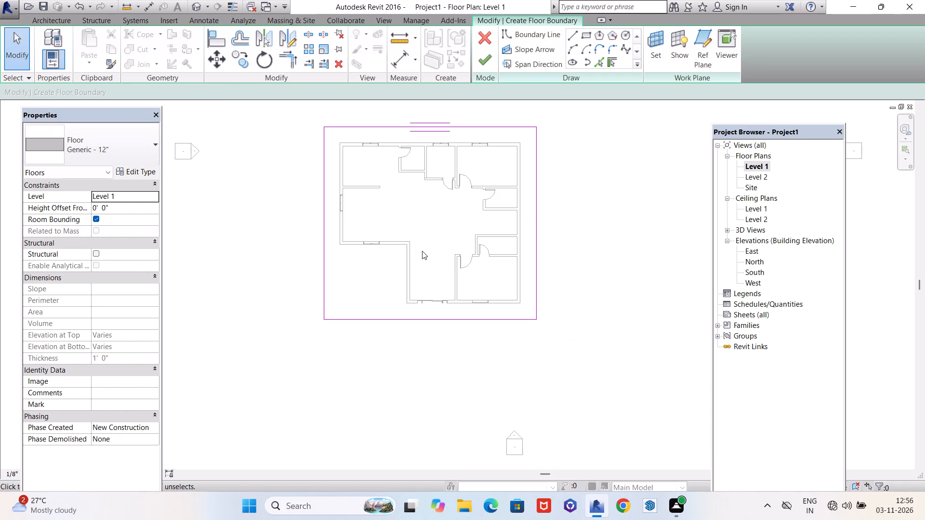
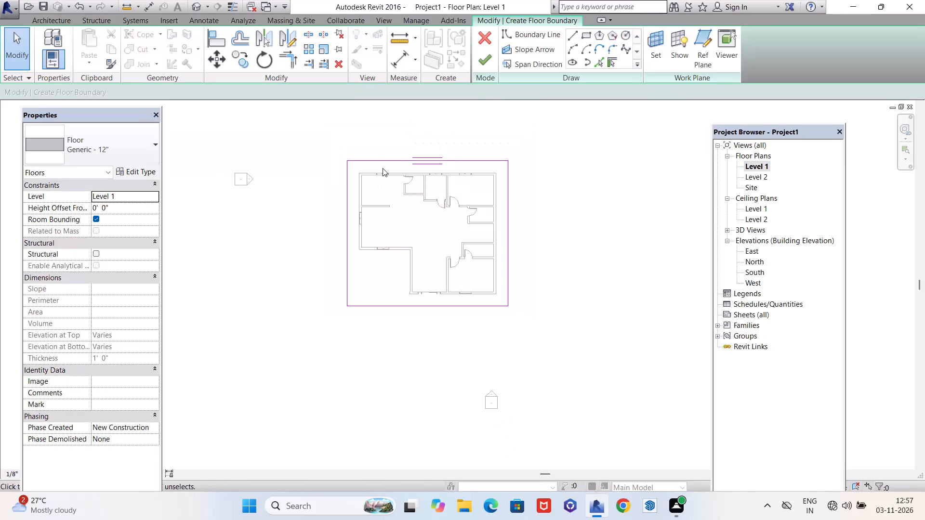
Finish the rectangular boundary sketch to create the Level 1 floor with the Generic - 12" type.
scroll(381, 167, "up", 3)
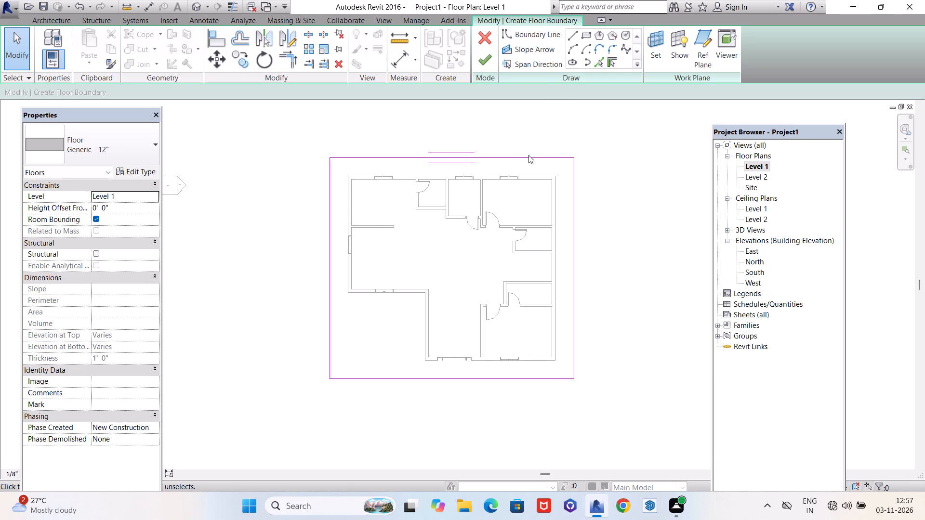
scroll(525, 172, "up", 1)
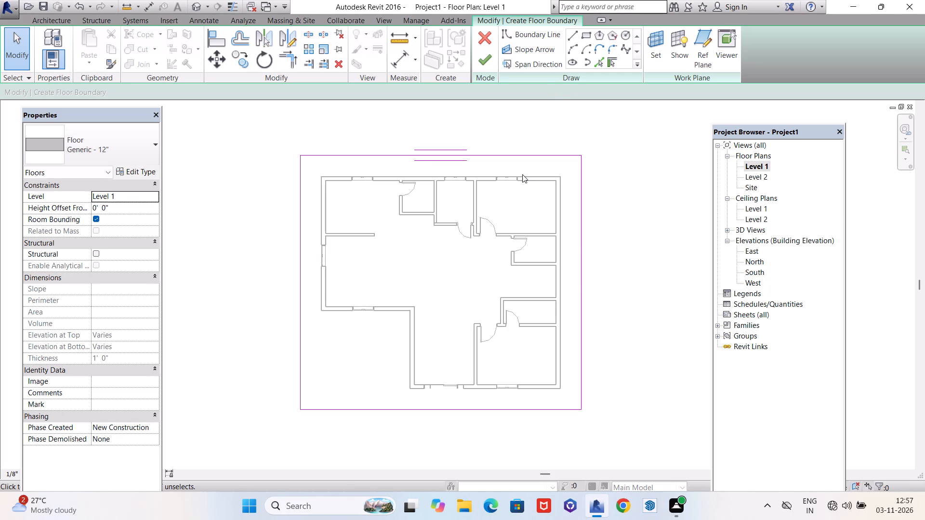
scroll(479, 211, "down", 3)
scroll(462, 221, "up", 4)
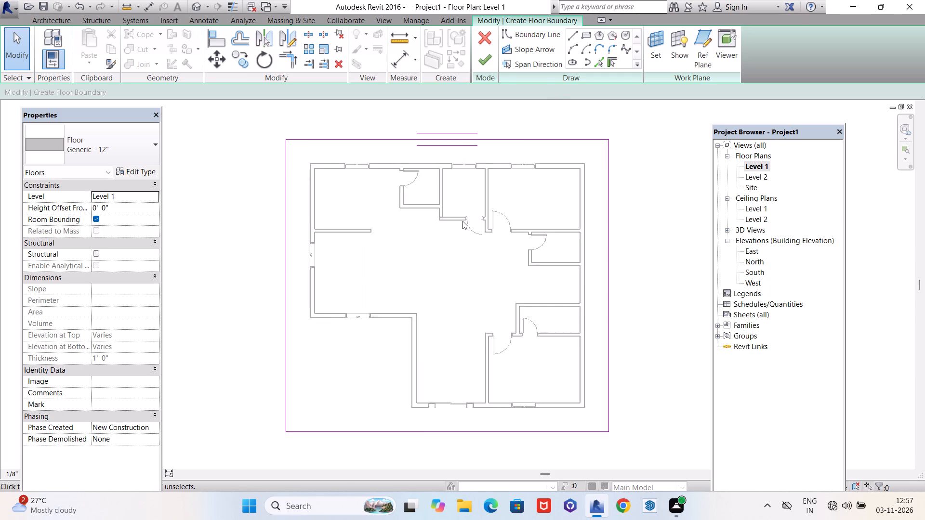
scroll(462, 221, "up", 1)
scroll(441, 190, "down", 3)
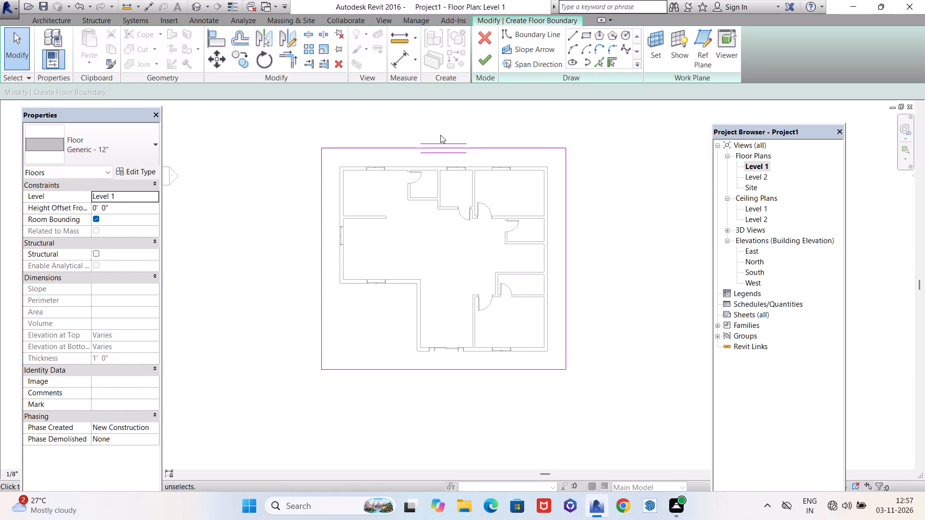
left_click(133, 150)
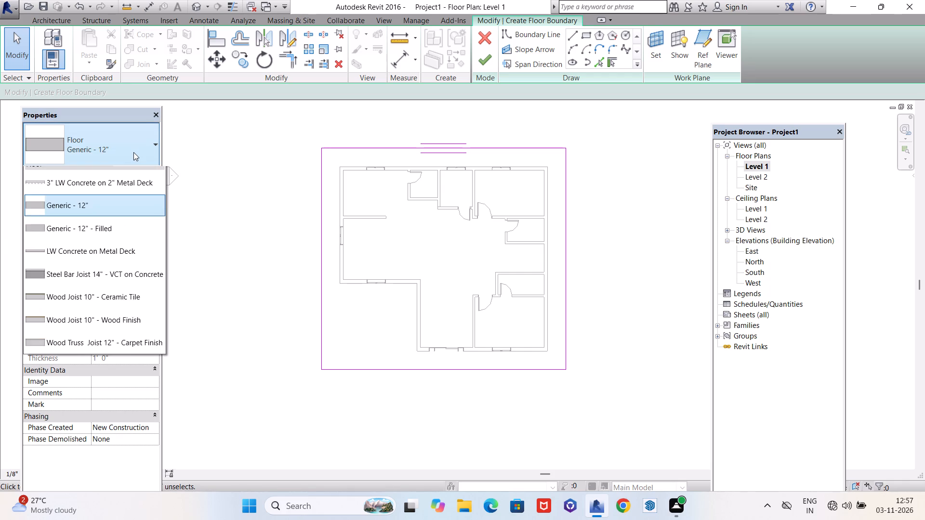
left_click(249, 138)
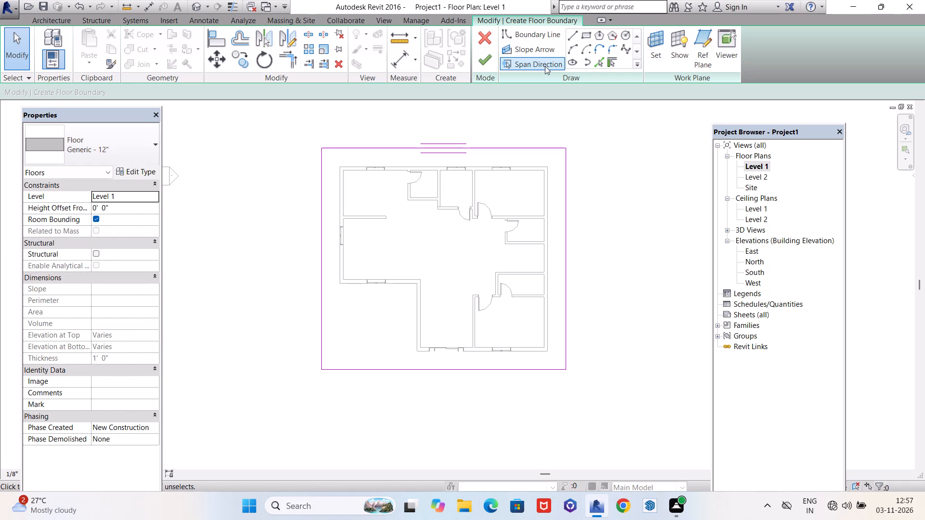
left_click(491, 55)
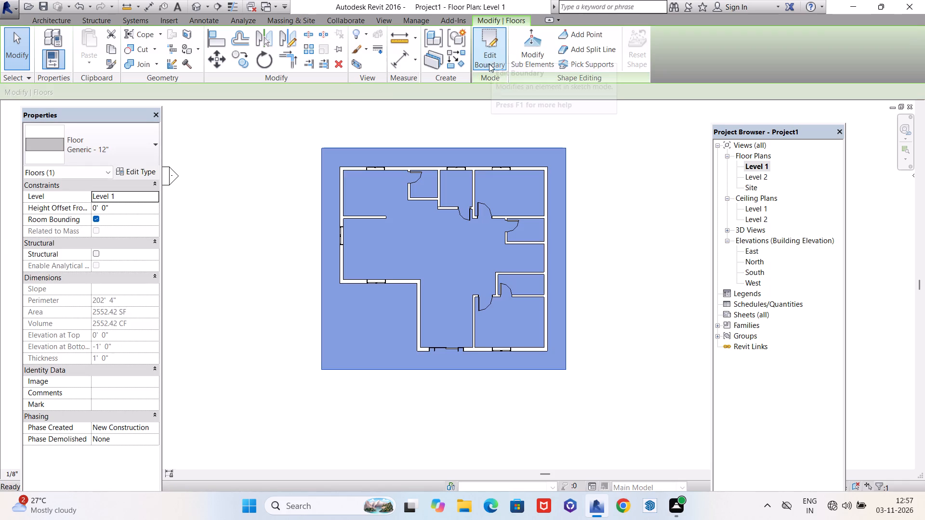
In the 3D view, duplicate the new floor's type under the name Generic - 6" 2.
left_click(195, 8)
scroll(488, 205, "down", 5)
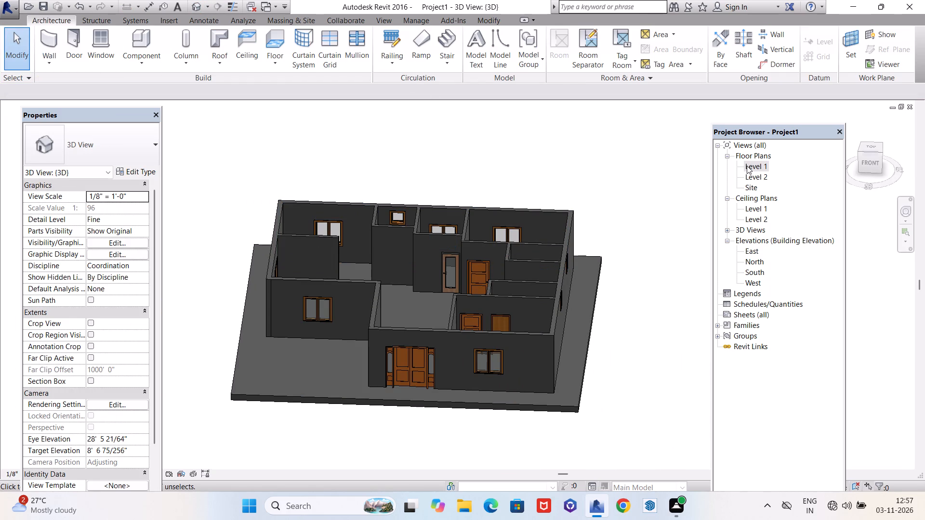
left_click(563, 405)
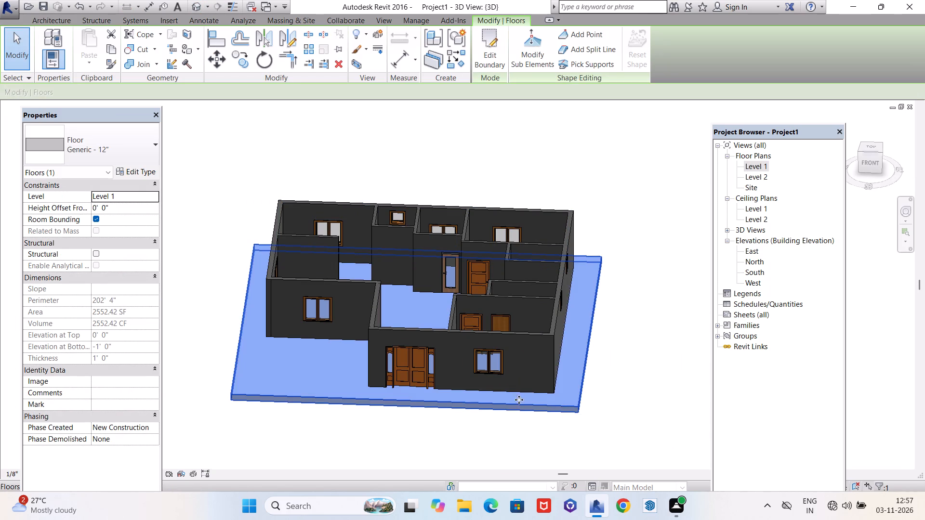
left_click(129, 155)
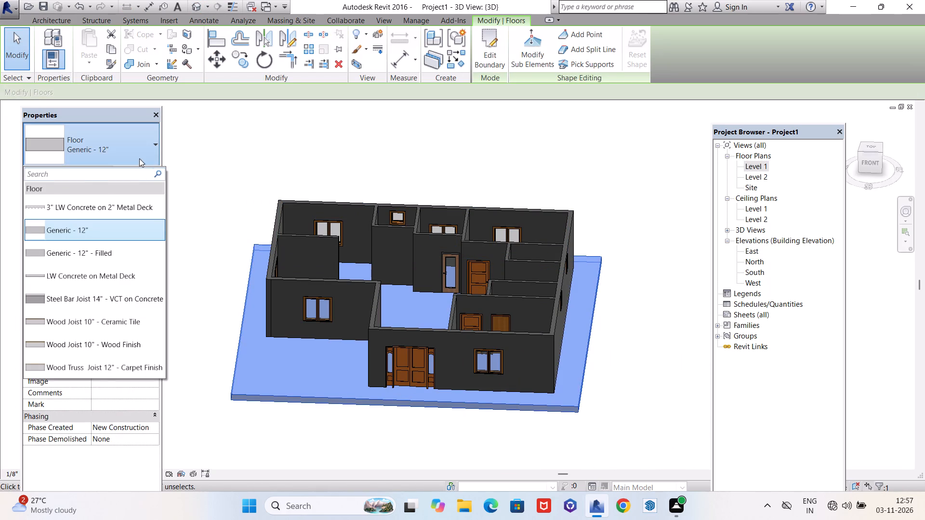
left_click(139, 151)
left_click(145, 174)
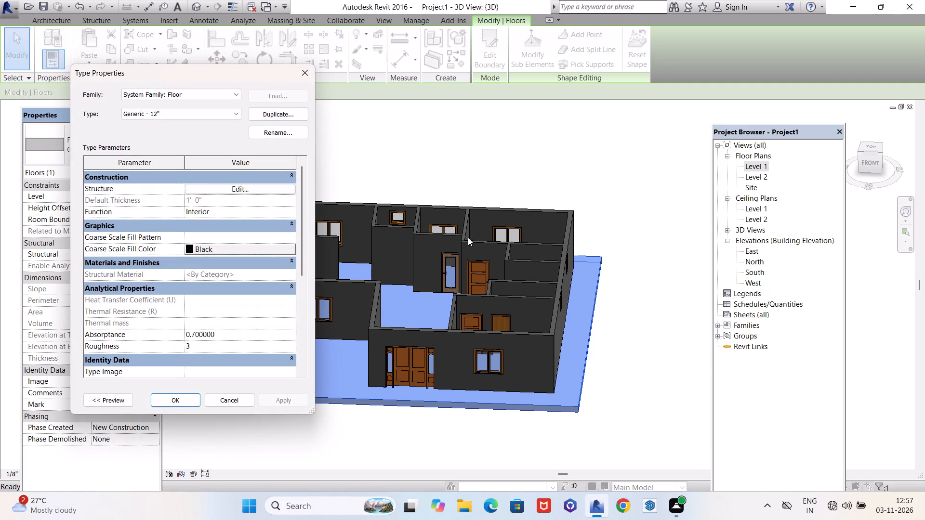
left_click(280, 118)
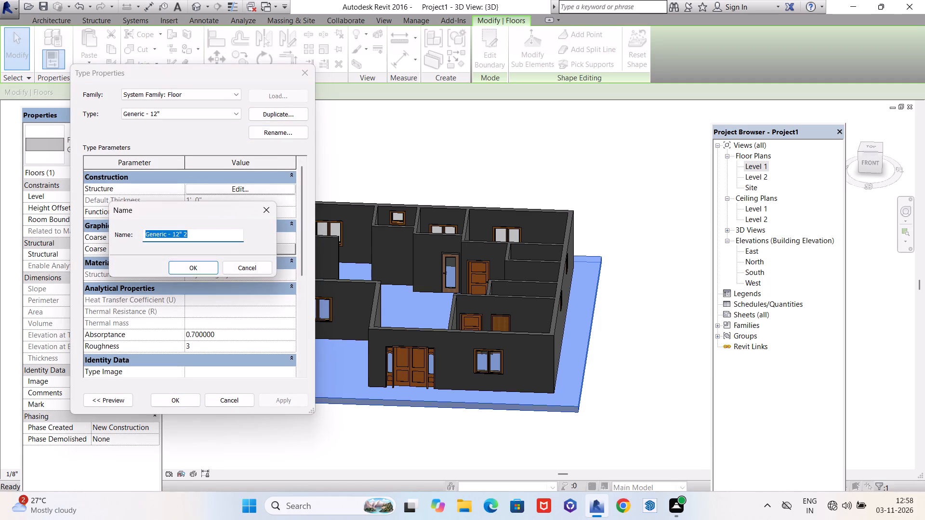
left_click(181, 234)
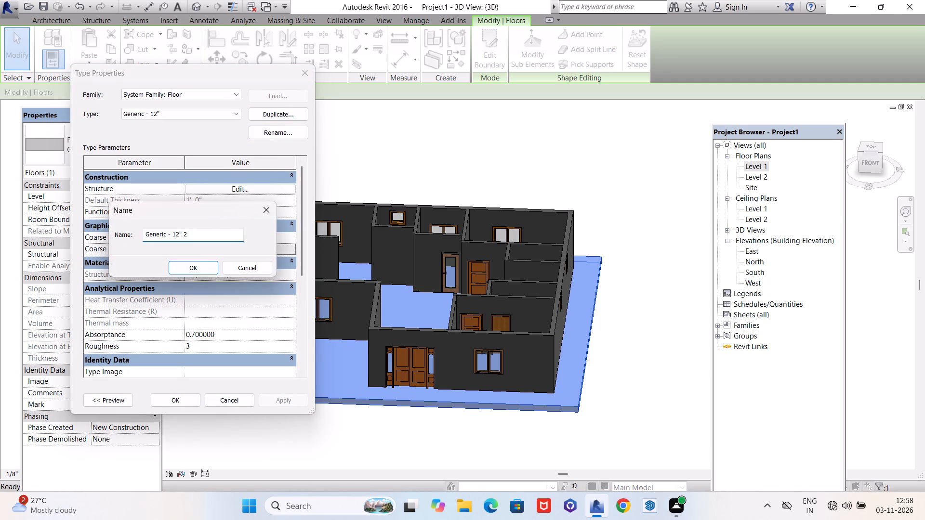
left_click(178, 233)
key("BackSpace")
key("BackSpace")
key("6")
left_click(187, 268)
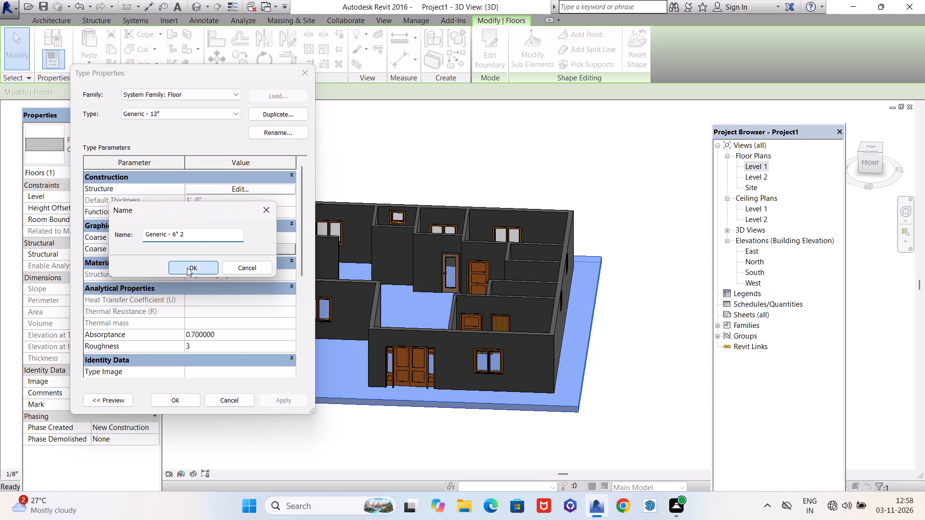
Set the structure layer thickness of the duplicated floor type to 6" and apply it to the floor.
left_click(235, 191)
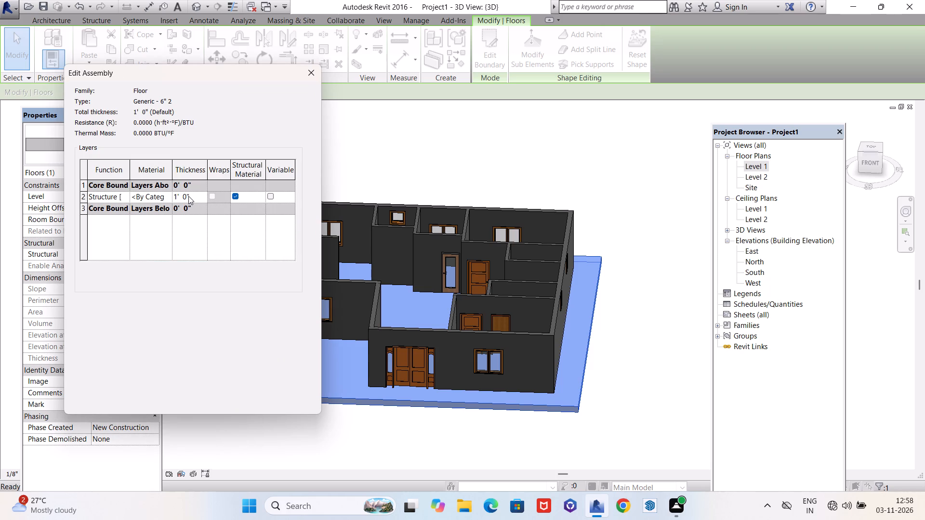
left_click(188, 196)
key("BackSpace")
key("BackSpace")
key("BackSpace")
key("BackSpace")
key("BackSpace")
key("BackSpace")
key("BackSpace")
key("BackSpace")
key("BackSpace")
key("BackSpace")
key("BackSpace")
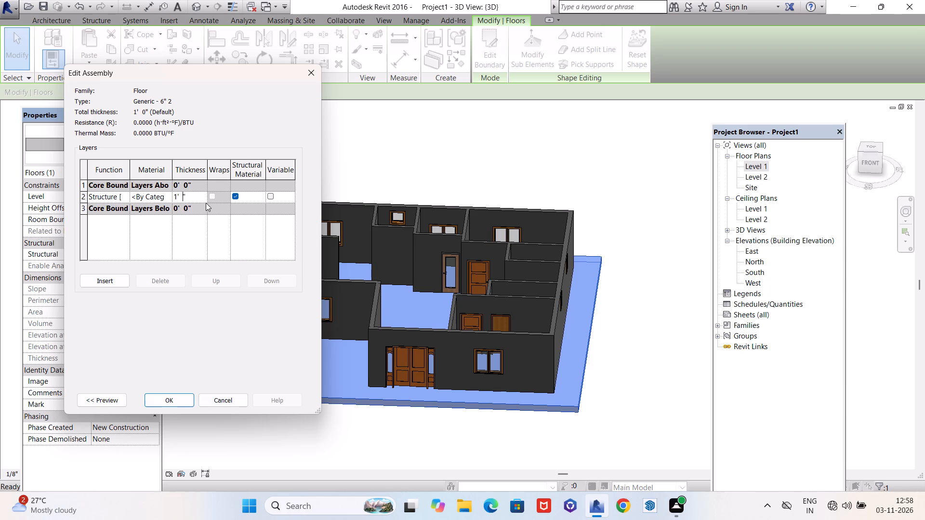
key("6")
key("Return")
left_click(174, 397)
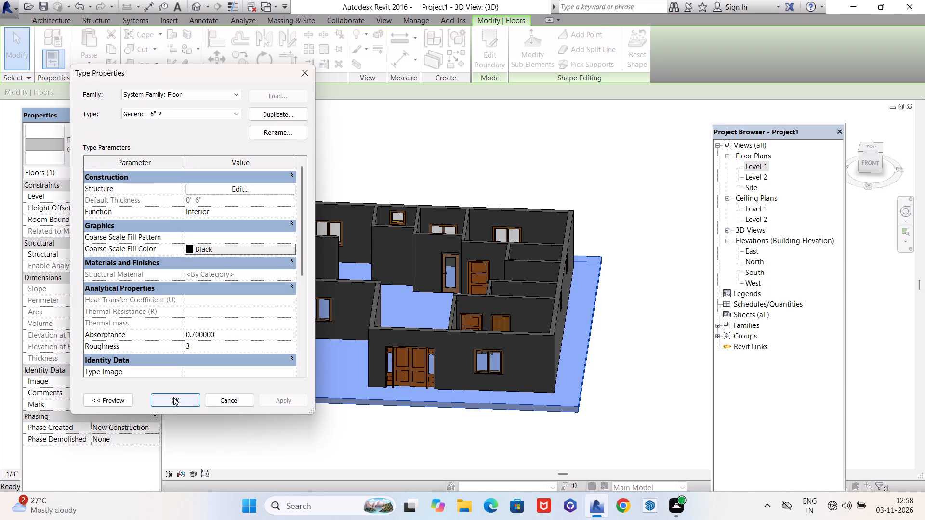
left_click(177, 398)
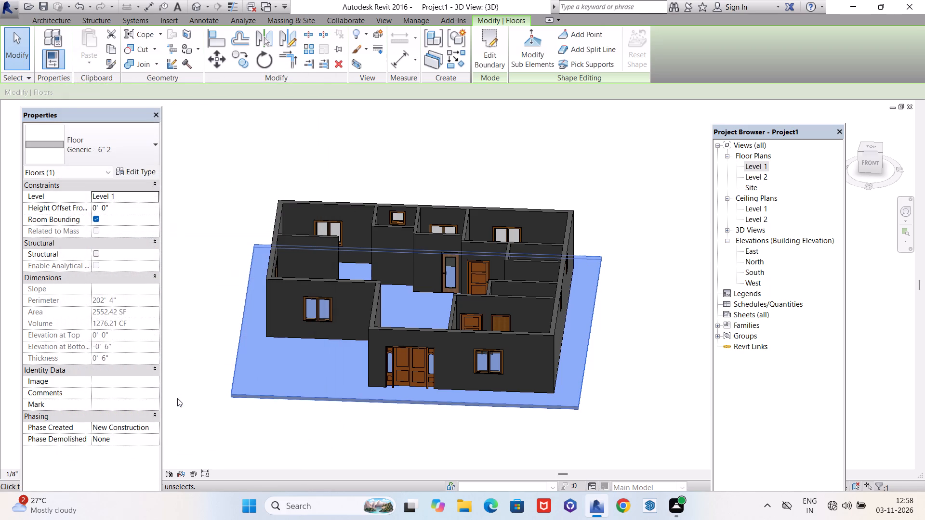
key("Escape")
scroll(489, 324, "down", 2)
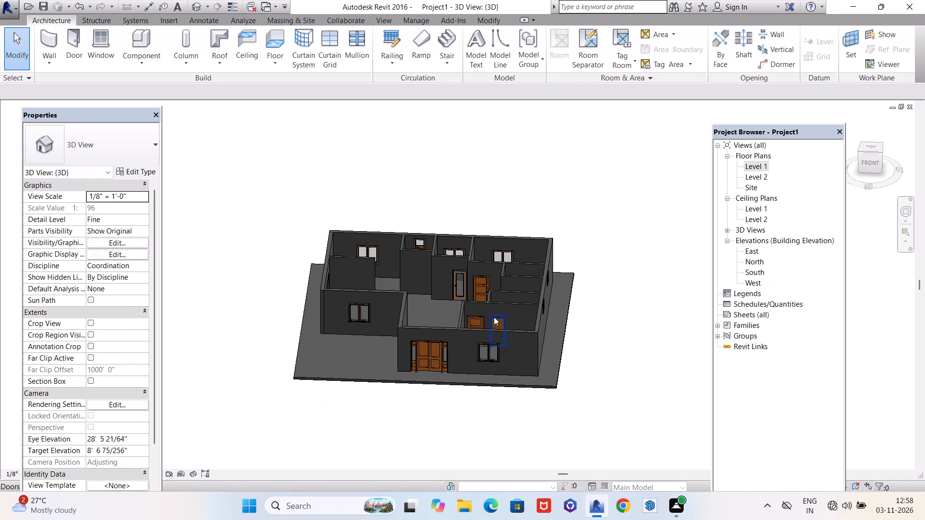
Open the Level 1 floor plan and examine the interior layout of rooms and open areas.
double_click(760, 167)
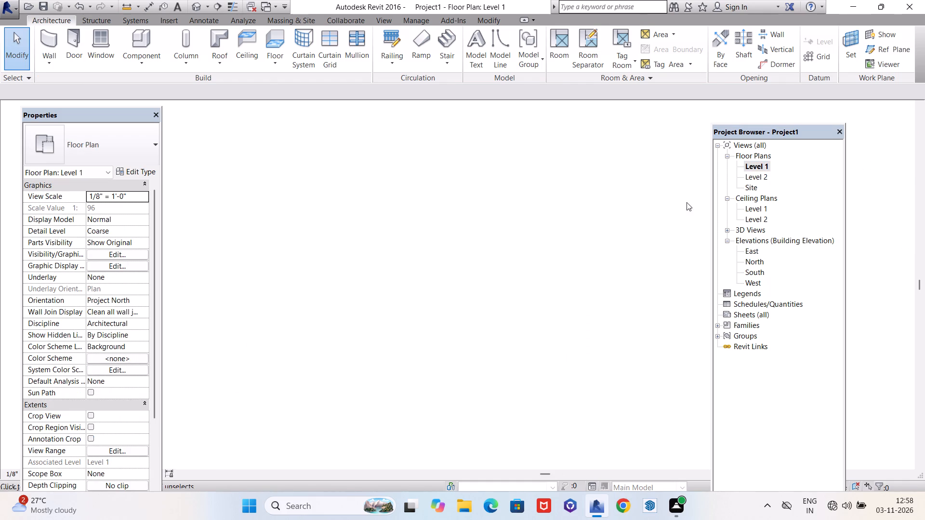
scroll(535, 210, "up", 3)
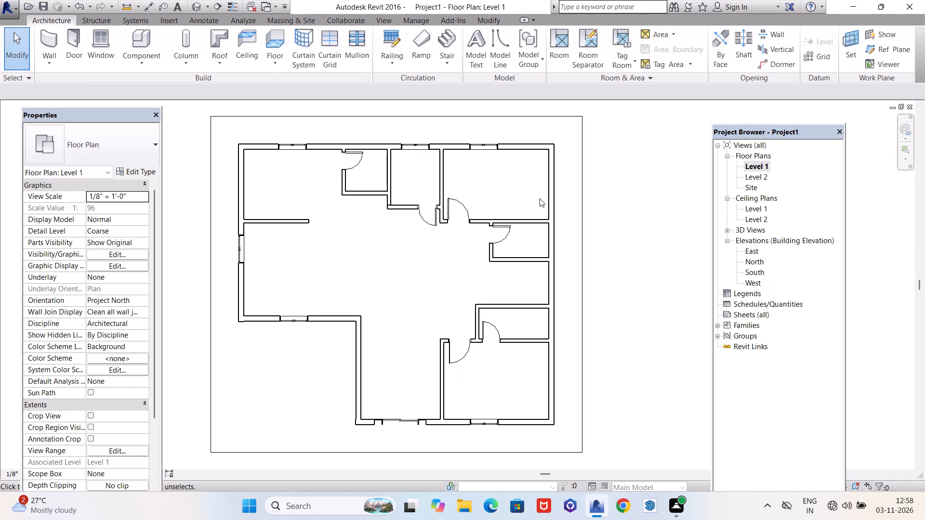
scroll(475, 181, "down", 3)
scroll(337, 182, "up", 5)
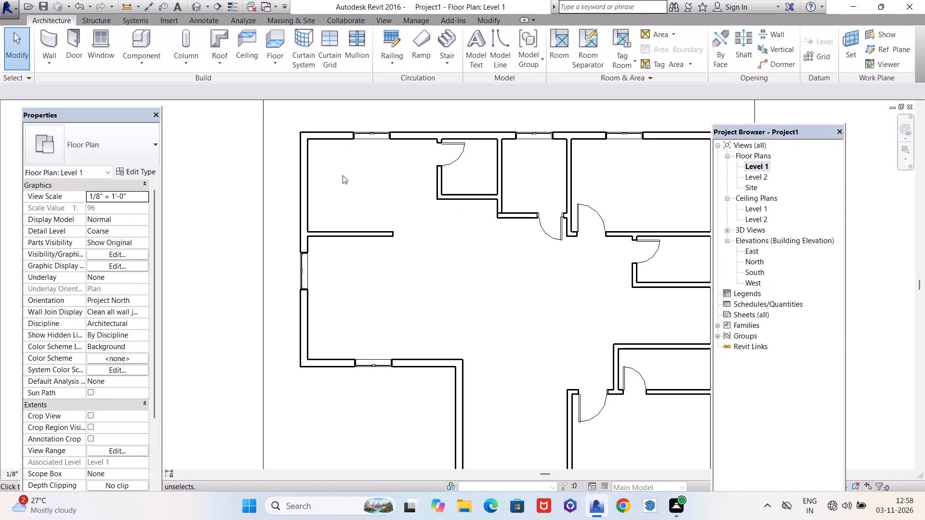
scroll(299, 193, "down", 3)
scroll(431, 188, "up", 3)
scroll(333, 180, "down", 2)
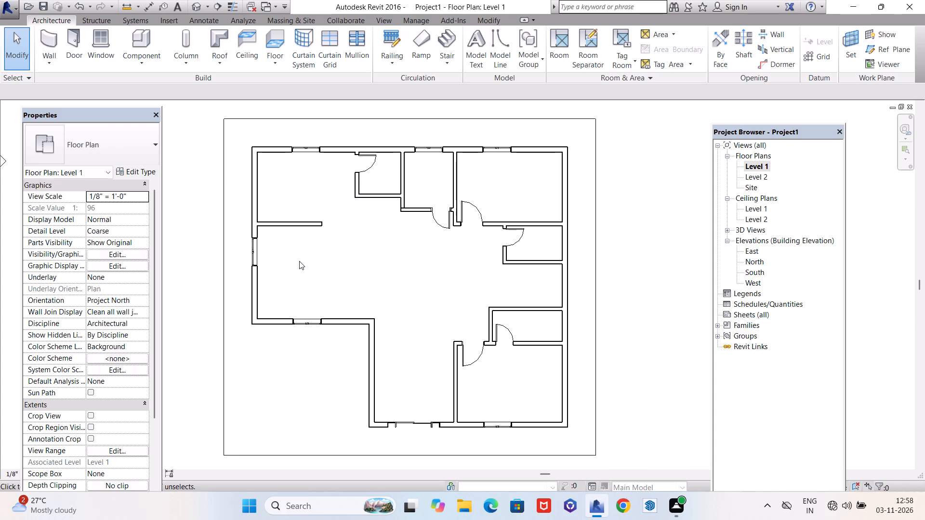
scroll(299, 261, "down", 2)
scroll(432, 256, "up", 4)
scroll(431, 255, "down", 2)
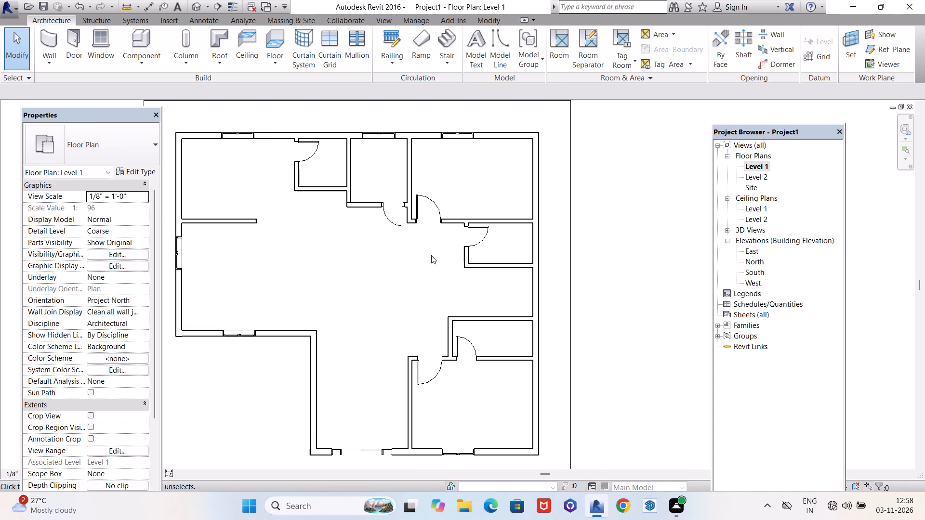
scroll(416, 263, "down", 1)
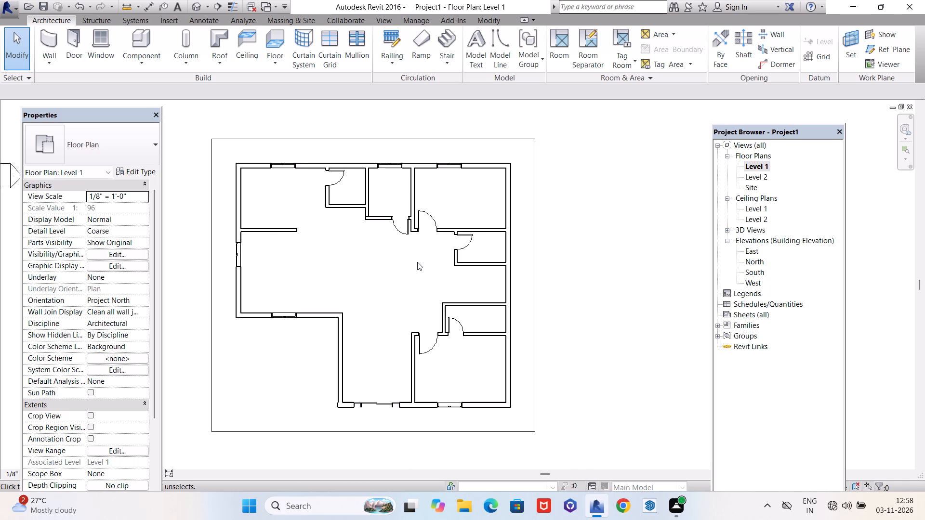
scroll(419, 262, "down", 3)
scroll(441, 255, "up", 5)
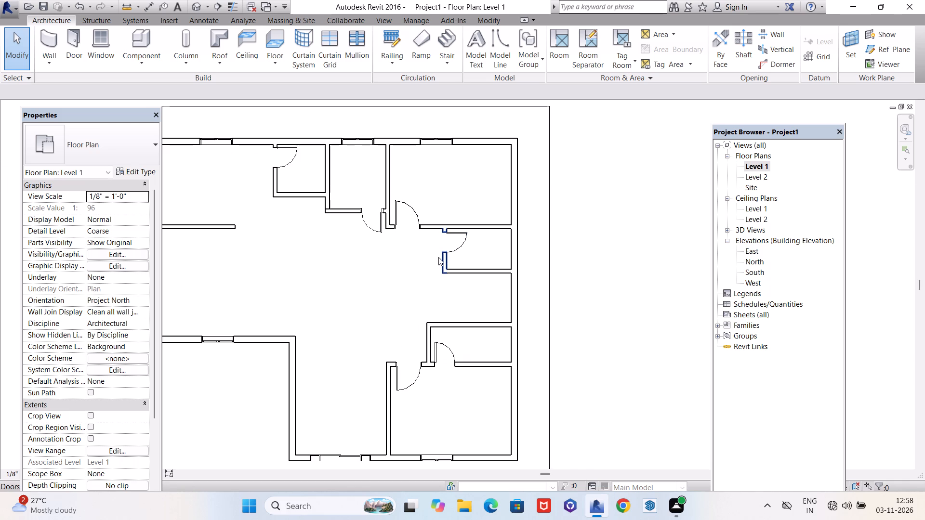
scroll(474, 270, "down", 3)
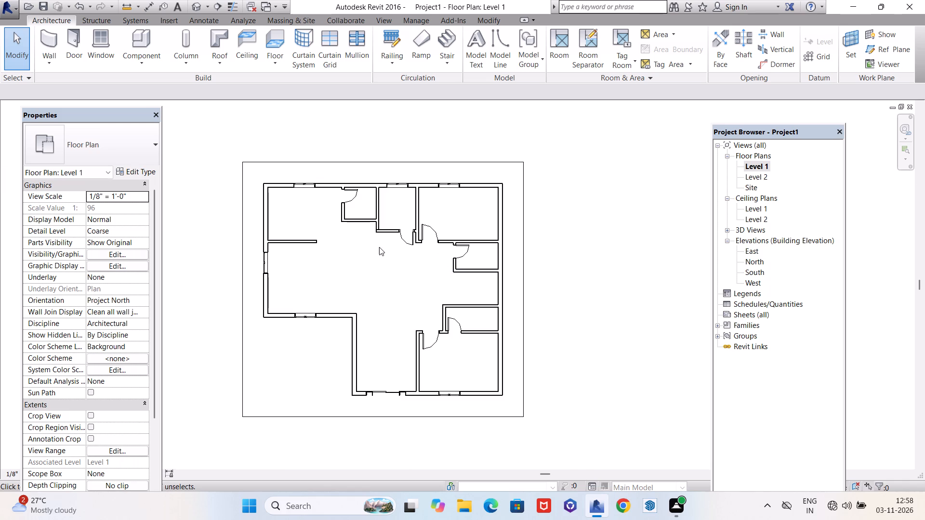
scroll(447, 214, "up", 3)
scroll(354, 221, "down", 3)
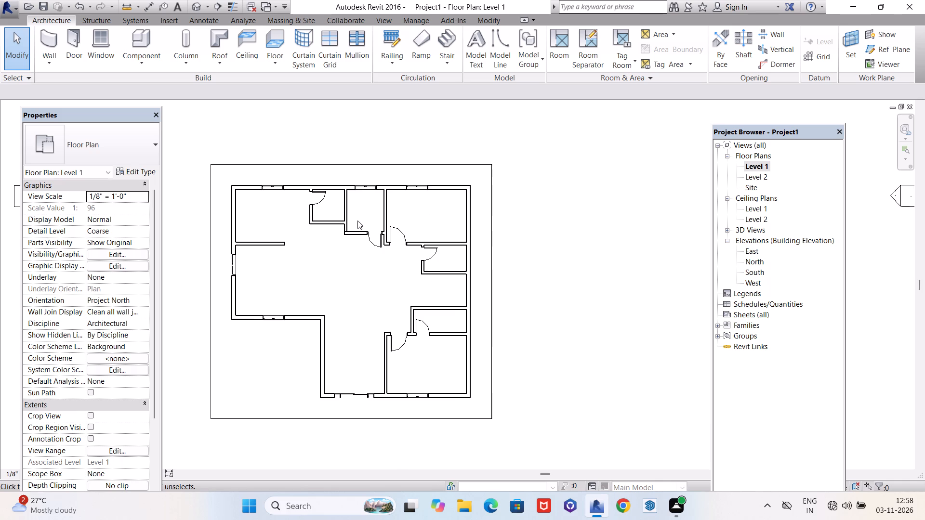
middle_click_drag(329, 243, 346, 217)
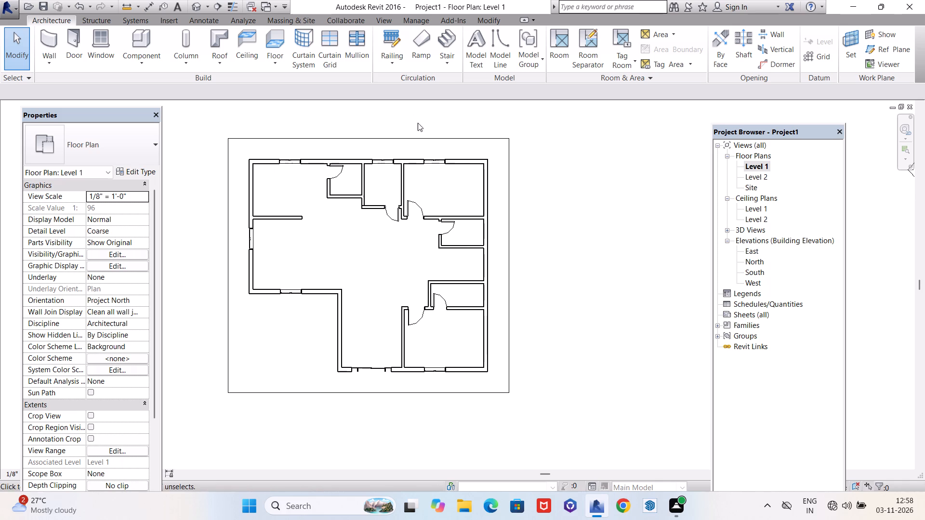
Start a Stair by Component for the alcove between the small rooms along the east outer wall.
left_click(447, 55)
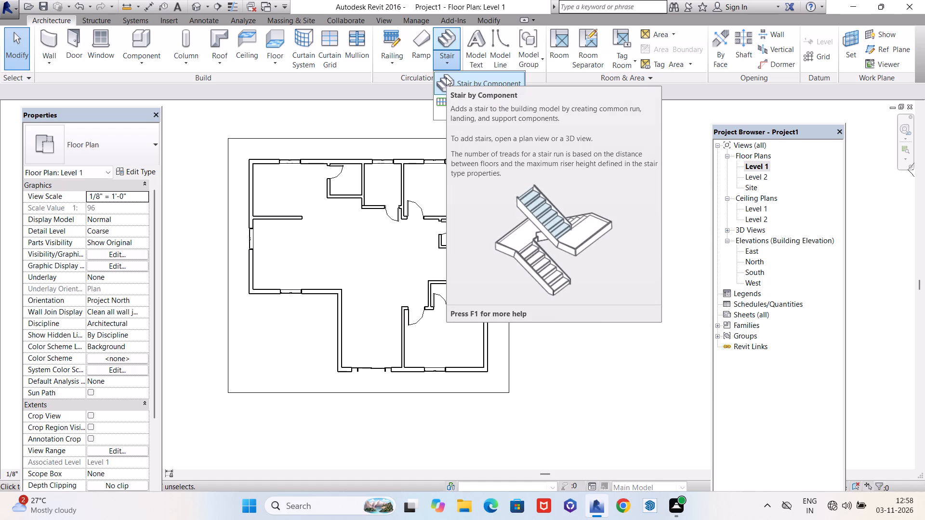
left_click(446, 78)
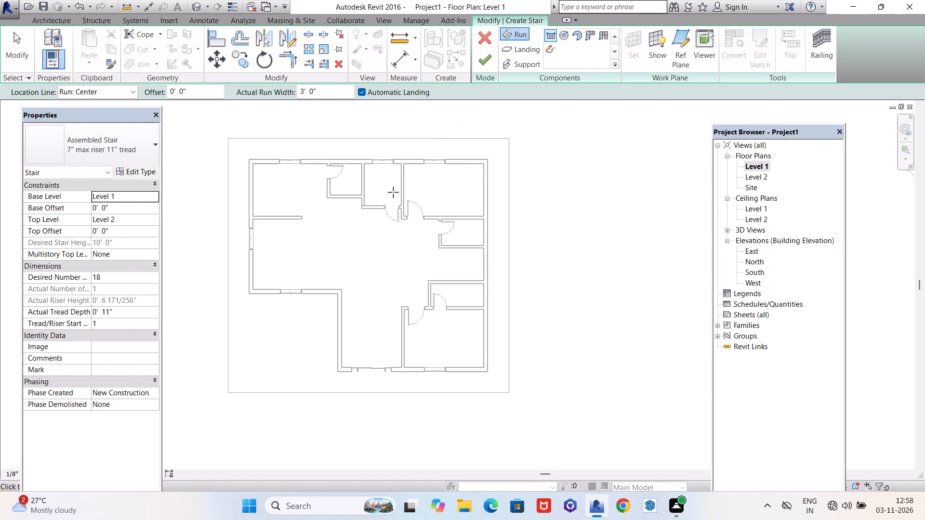
scroll(367, 237, "down", 5)
middle_click_drag(361, 259, 401, 260, "shift")
scroll(434, 253, "up", 5)
scroll(435, 253, "down", 1)
scroll(435, 253, "up", 10)
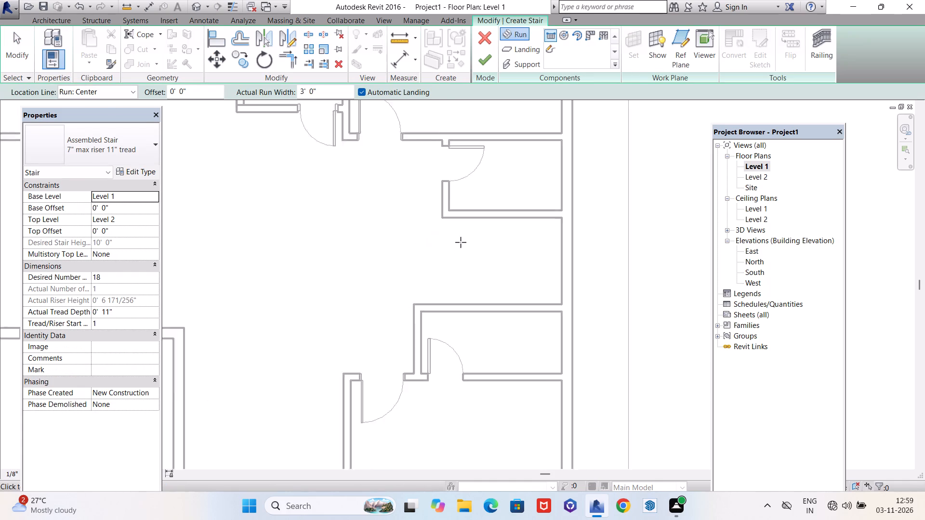
scroll(461, 242, "up", 2)
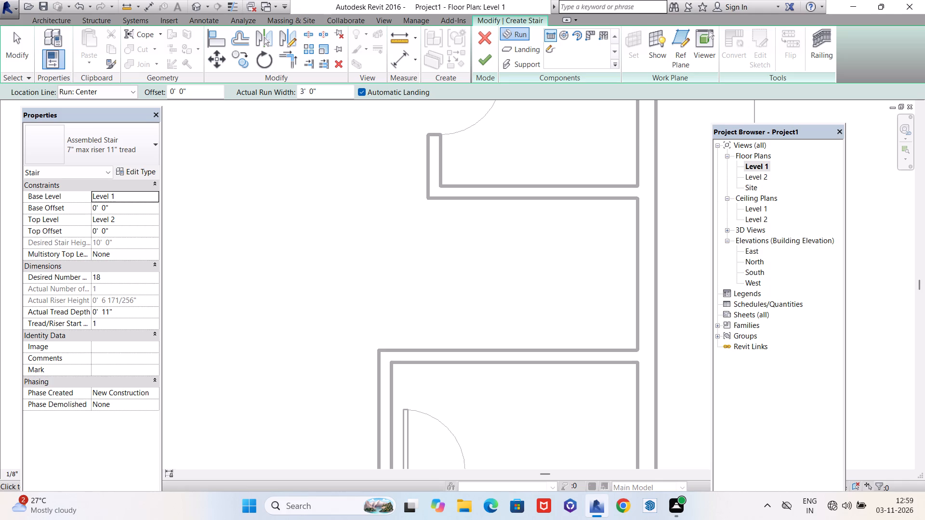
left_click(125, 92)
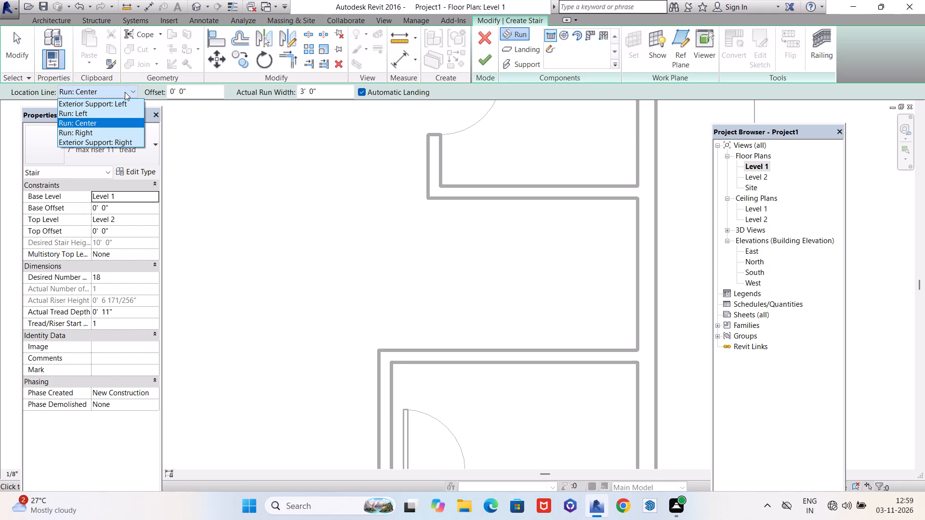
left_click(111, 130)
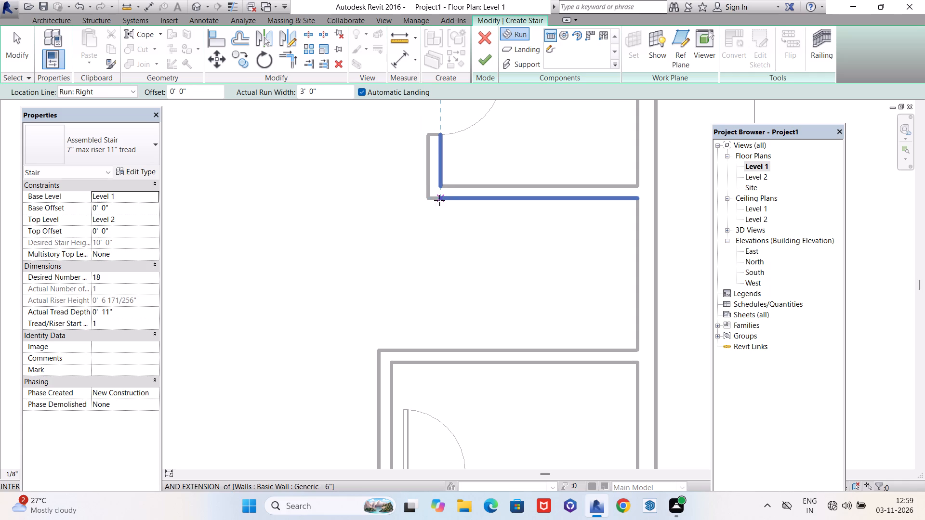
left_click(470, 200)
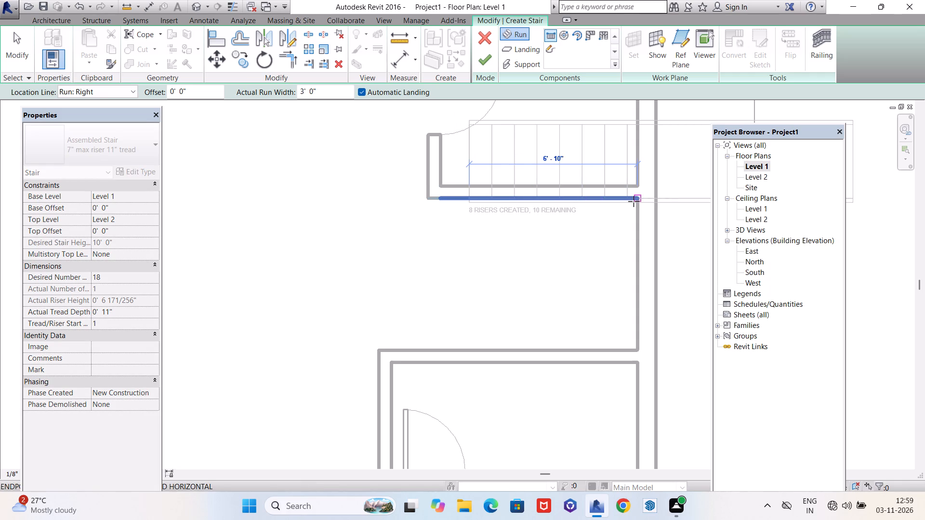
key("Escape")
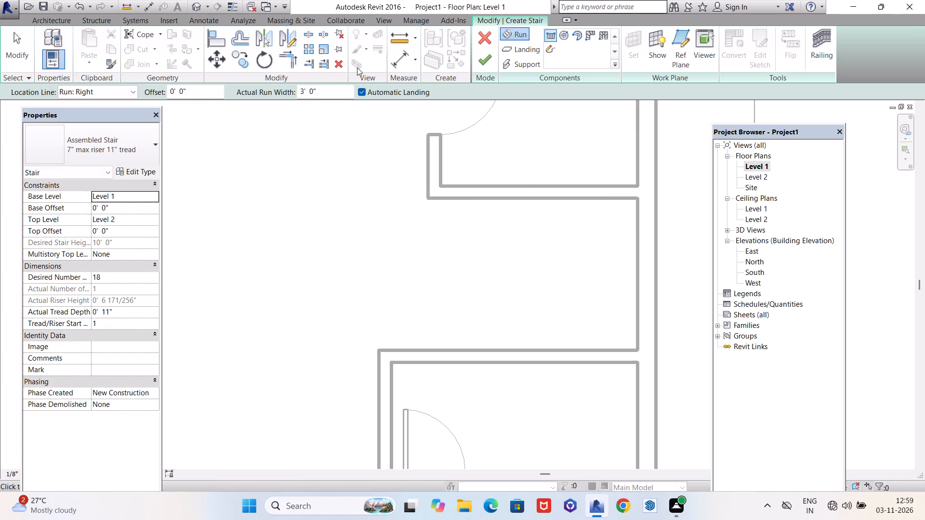
With the location line at Run: Left, draw a first run about 4'-7" long eastward along the alcove's north wall.
left_click(135, 92)
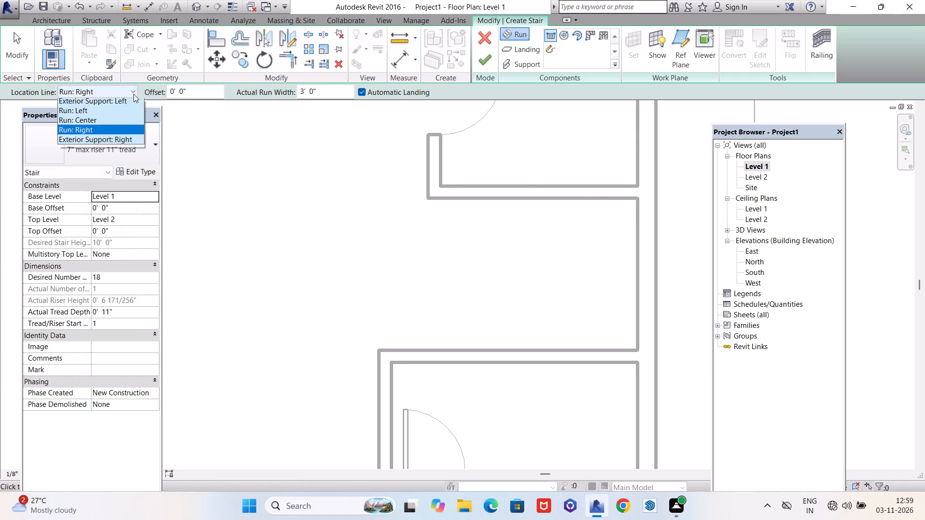
left_click(119, 115)
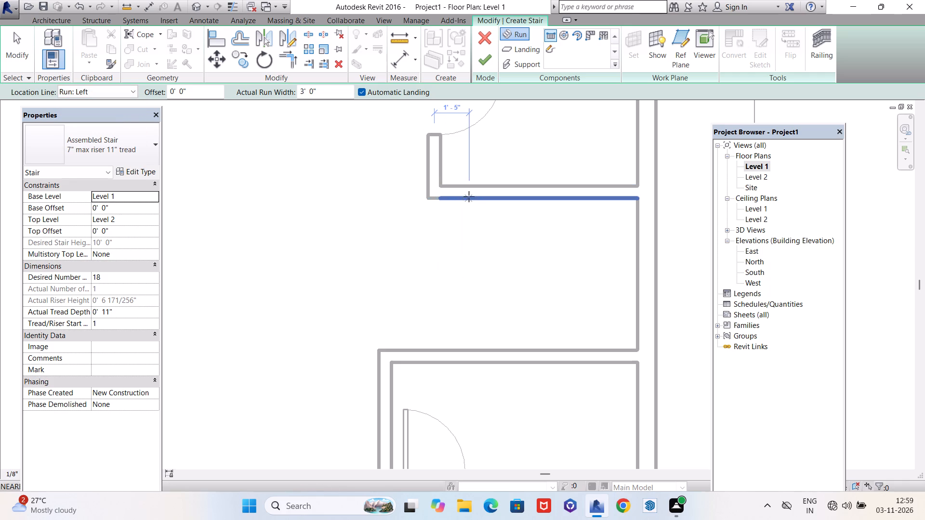
left_click(466, 197)
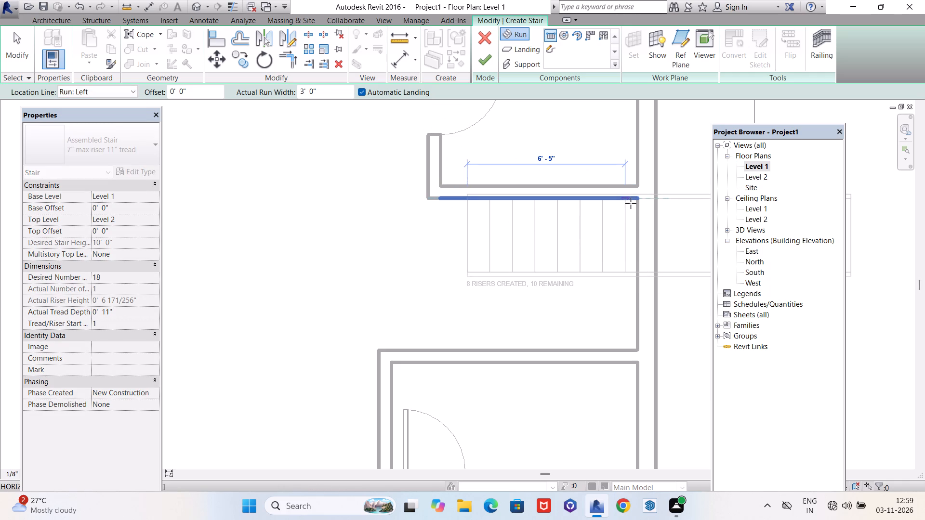
left_click(574, 197)
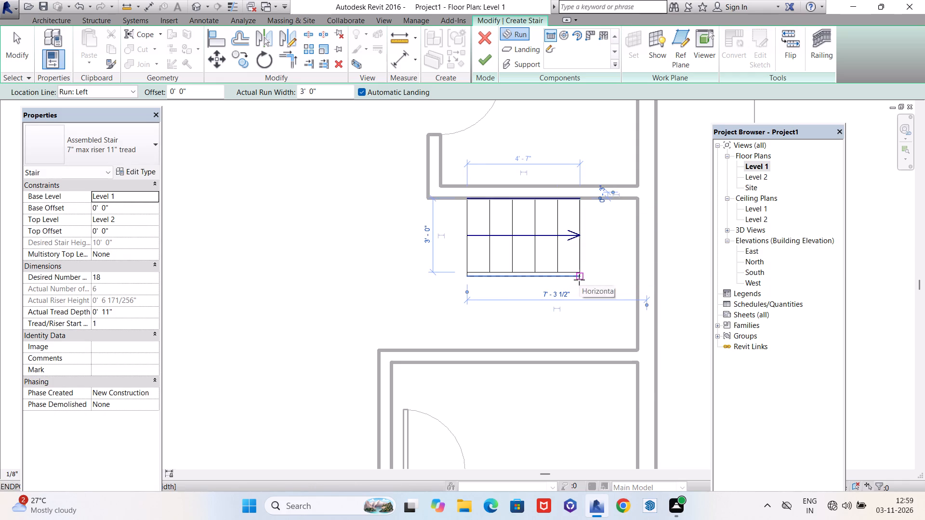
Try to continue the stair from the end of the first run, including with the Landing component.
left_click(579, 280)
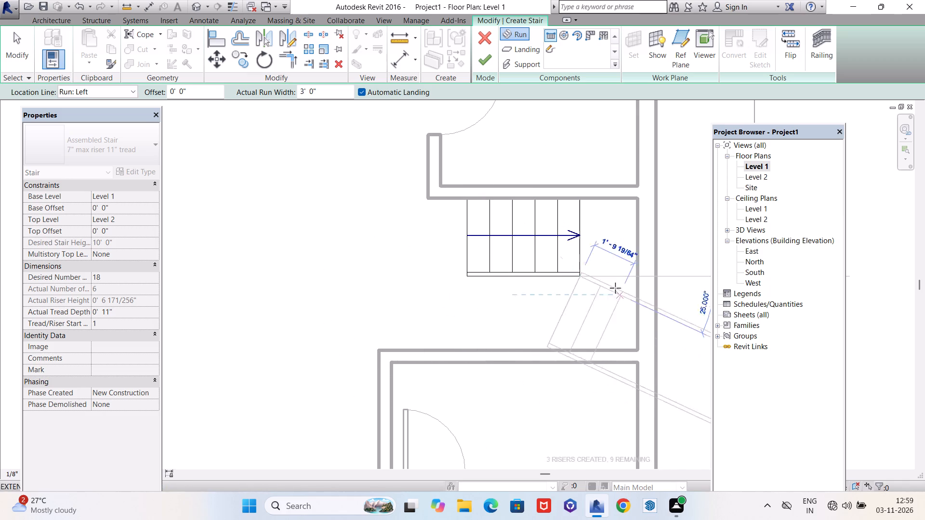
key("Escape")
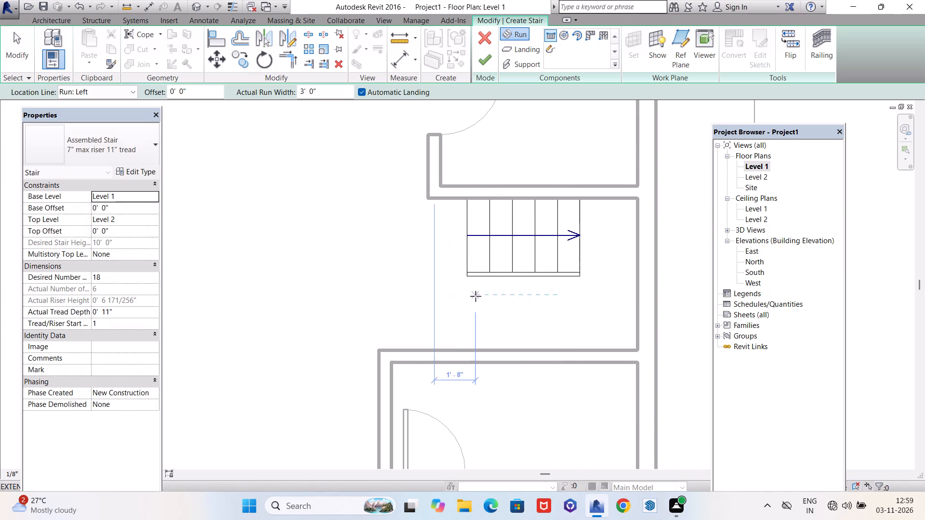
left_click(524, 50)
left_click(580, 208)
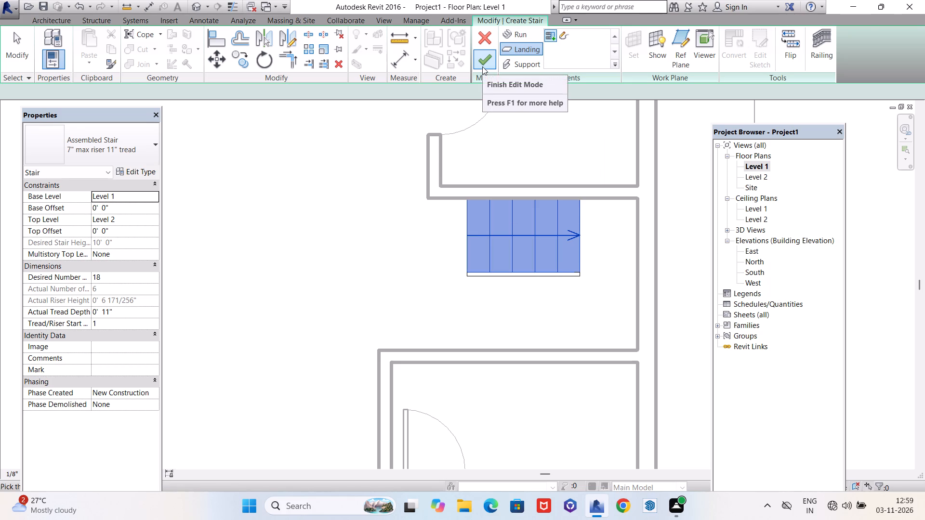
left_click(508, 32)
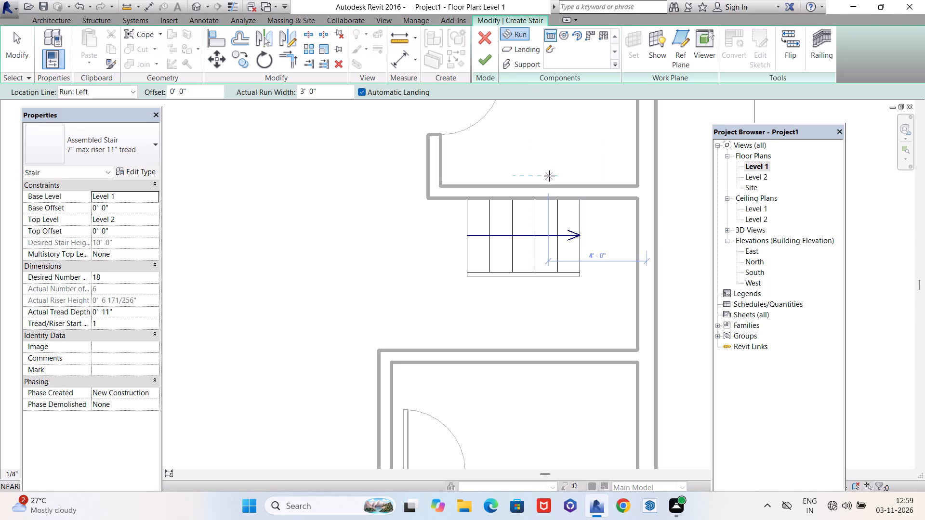
Set the stair run's location line to Run: Right.
left_click(132, 91)
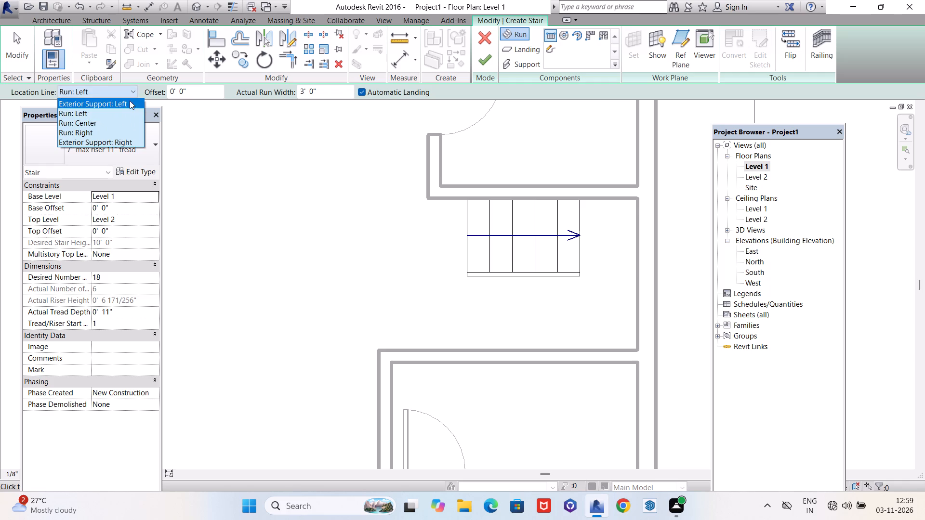
left_click(119, 128)
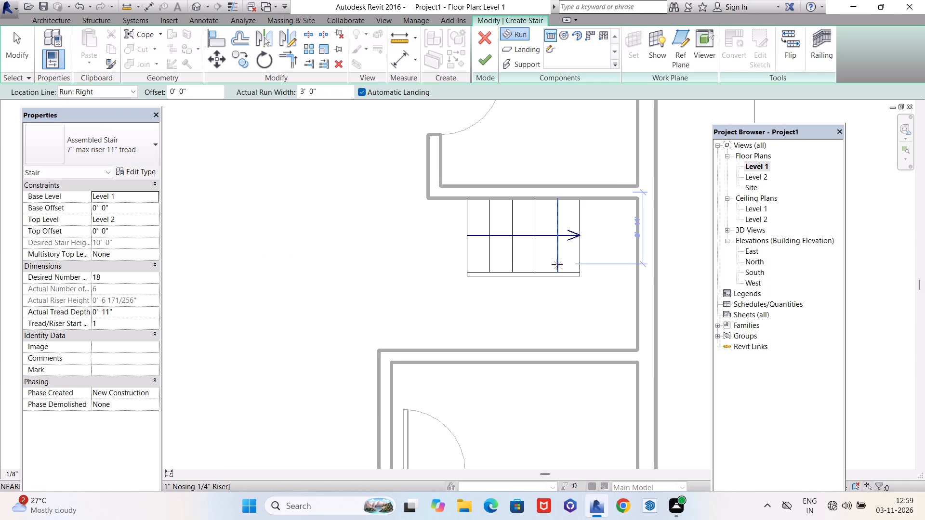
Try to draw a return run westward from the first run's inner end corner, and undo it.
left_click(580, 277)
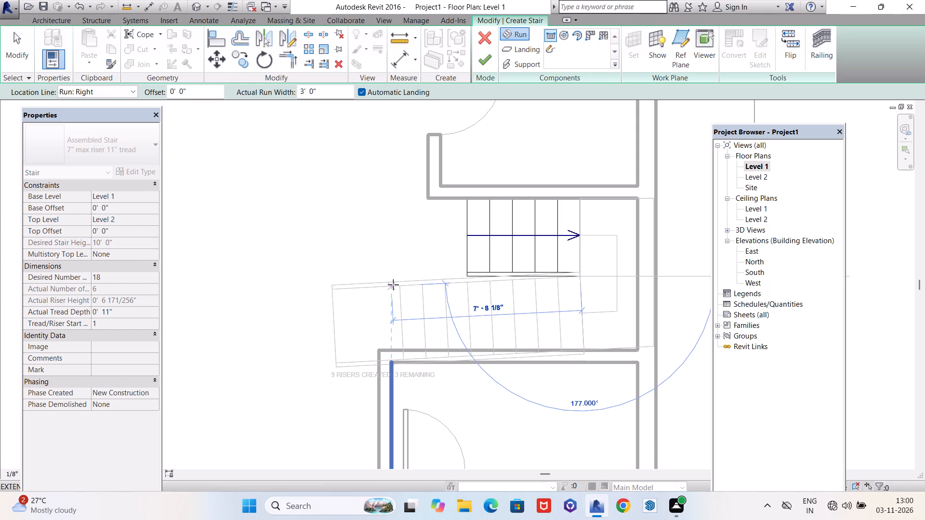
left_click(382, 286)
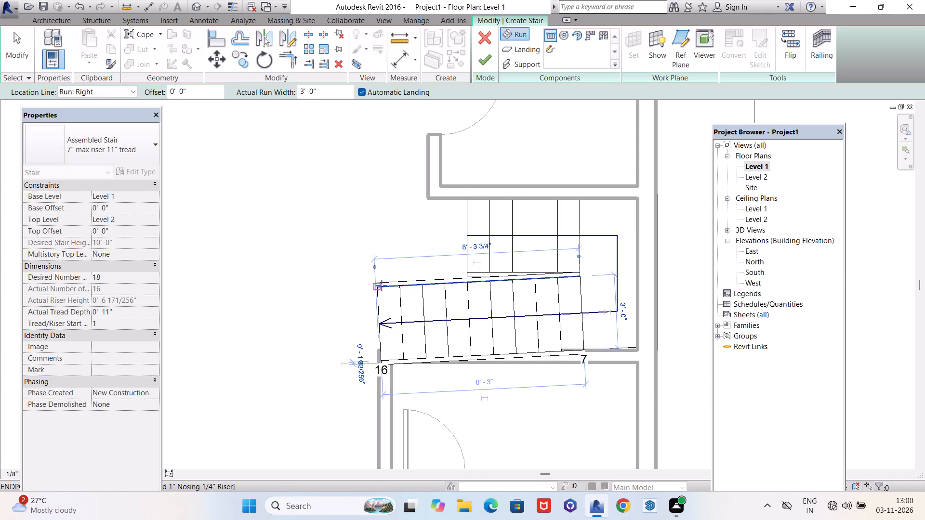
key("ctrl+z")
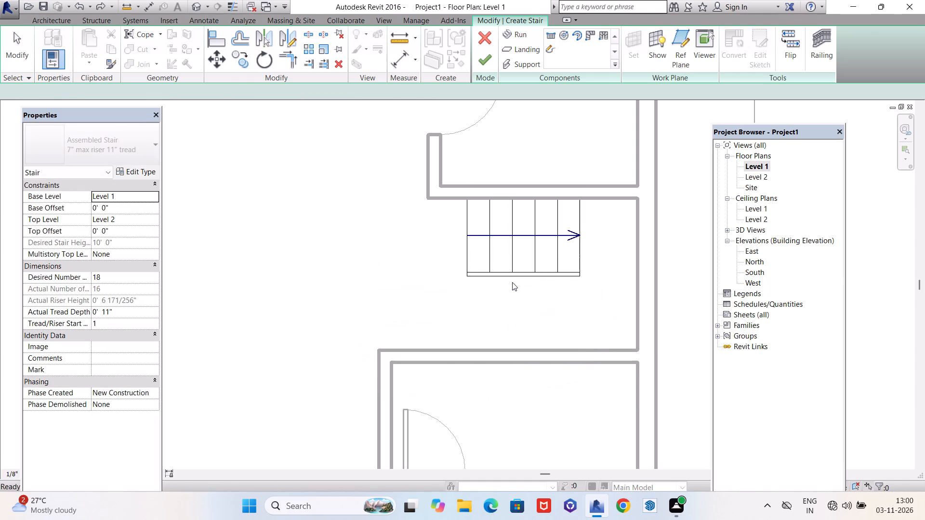
Draw a horizontal return run about 8'-3" long westward from the first run's inner end corner, with an automatic landing.
left_click(579, 278)
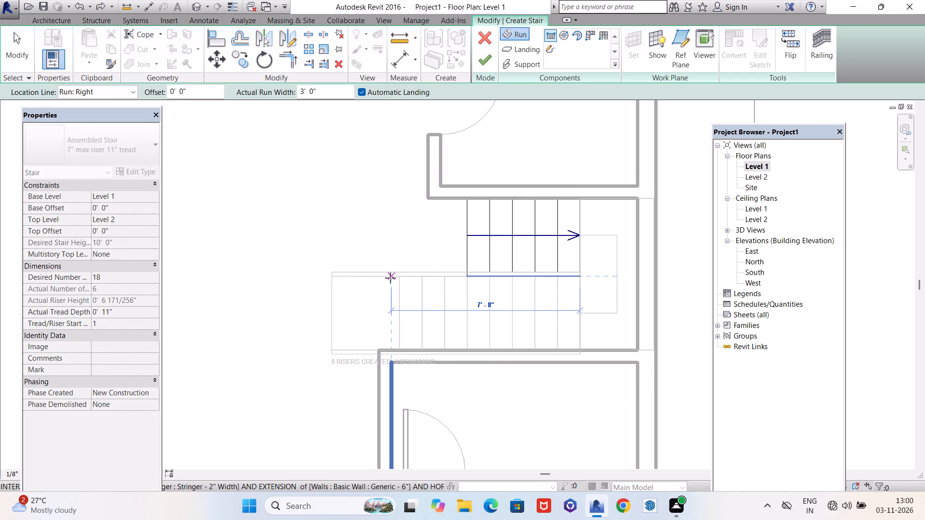
left_click(382, 277)
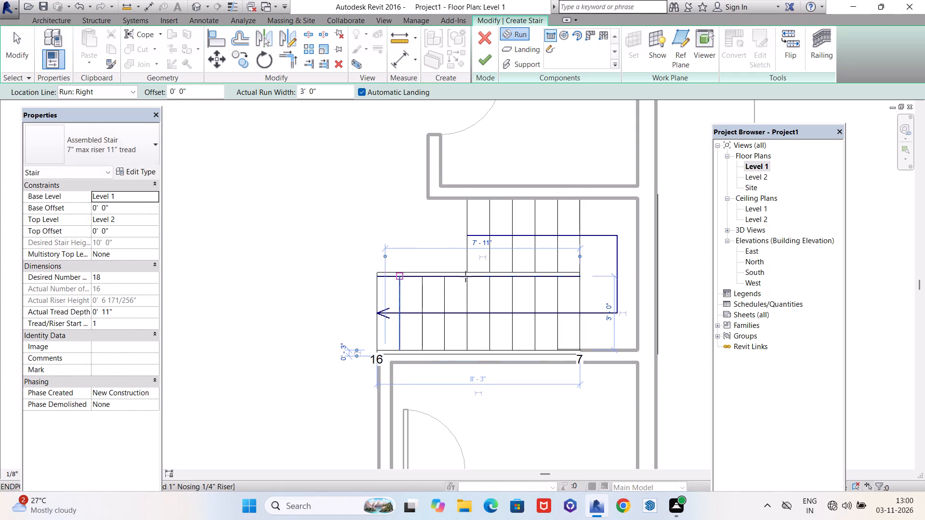
scroll(482, 284, "down", 3)
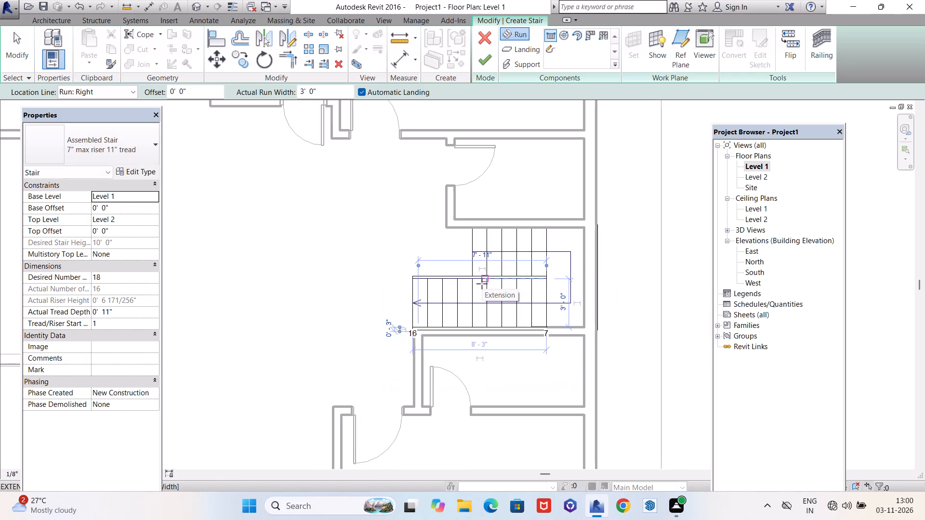
key("Escape")
Open the 3D view and examine the stair's two runs and landing from several angles.
scroll(414, 244, "down", 5)
scroll(370, 273, "down", 4)
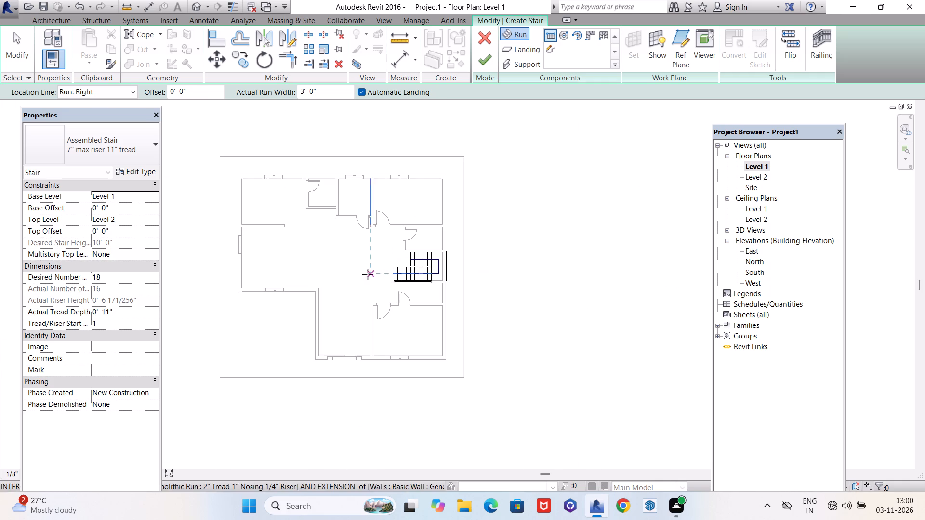
middle_click_drag(337, 291, 416, 293, "shift")
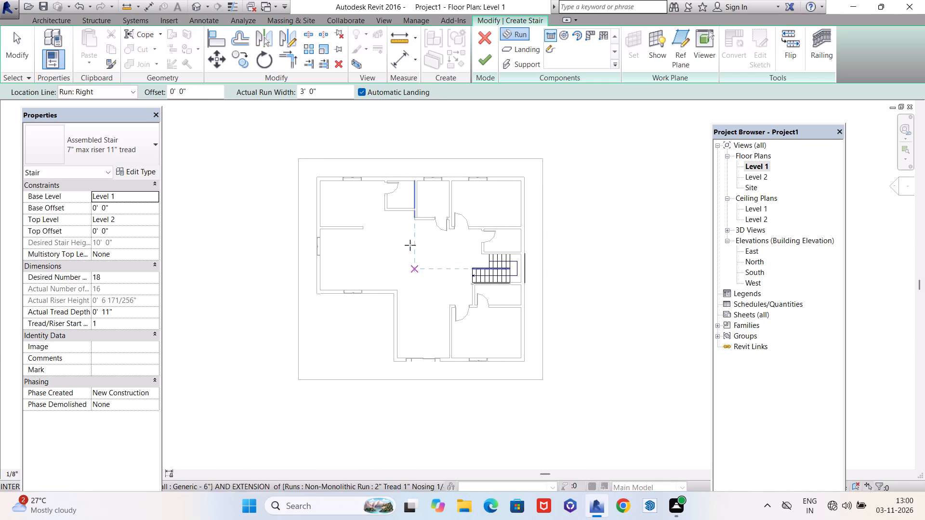
left_click(192, 7)
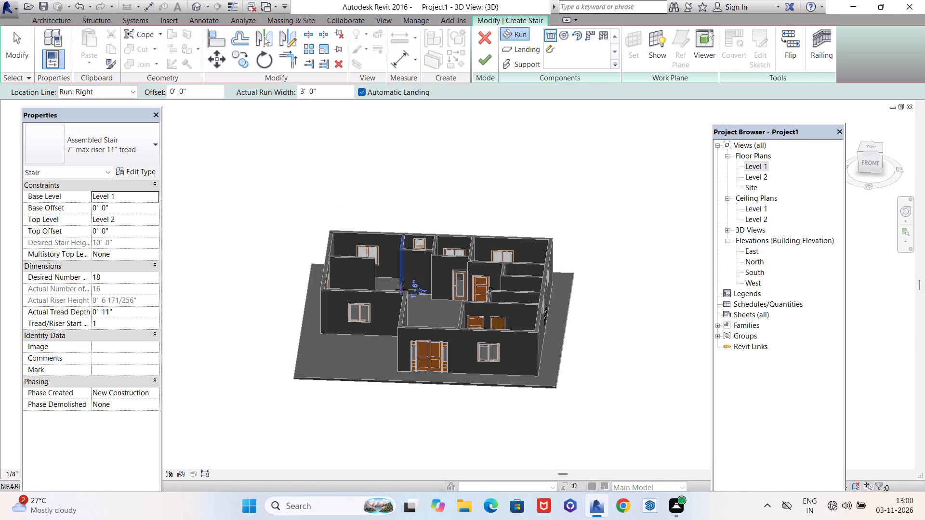
middle_click_drag(387, 296, 598, 329, "shift")
scroll(526, 250, "up", 12)
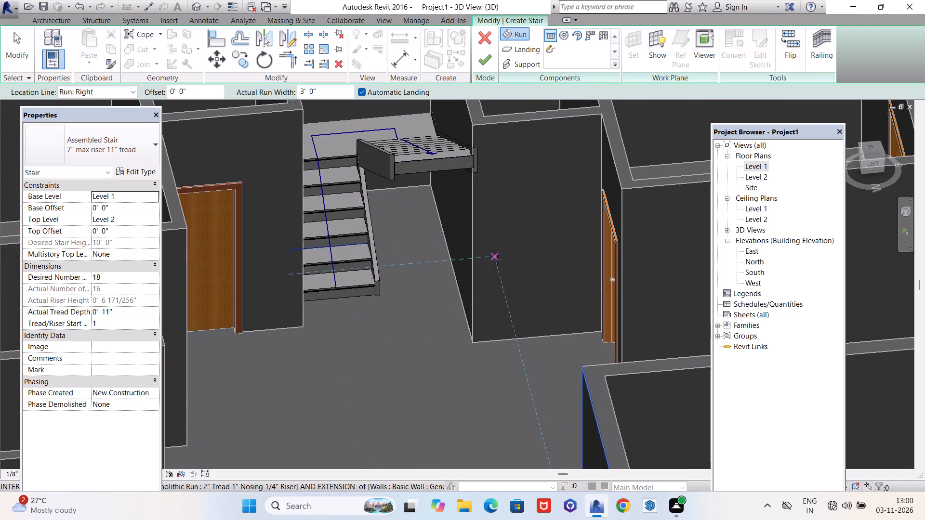
scroll(496, 262, "down", 4)
middle_click_drag(517, 276, 502, 281, "shift")
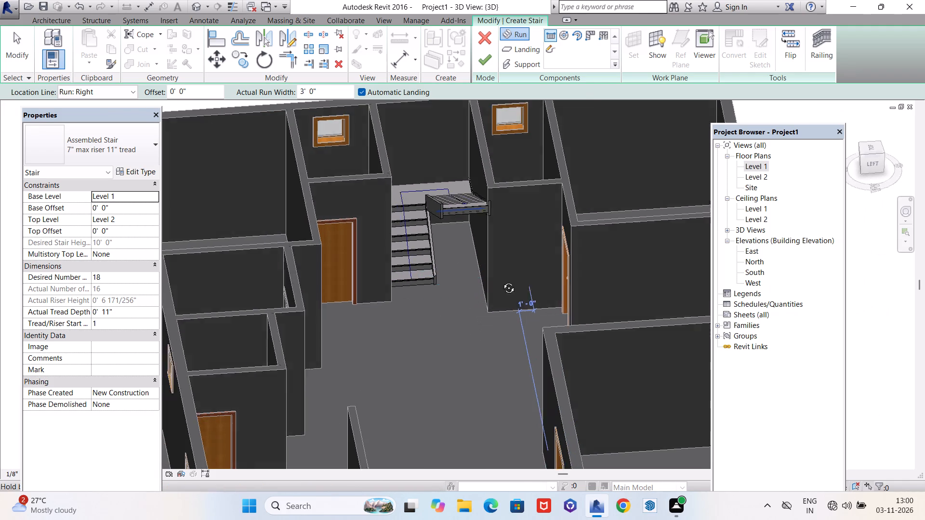
middle_click_drag(502, 281, 547, 213, "shift")
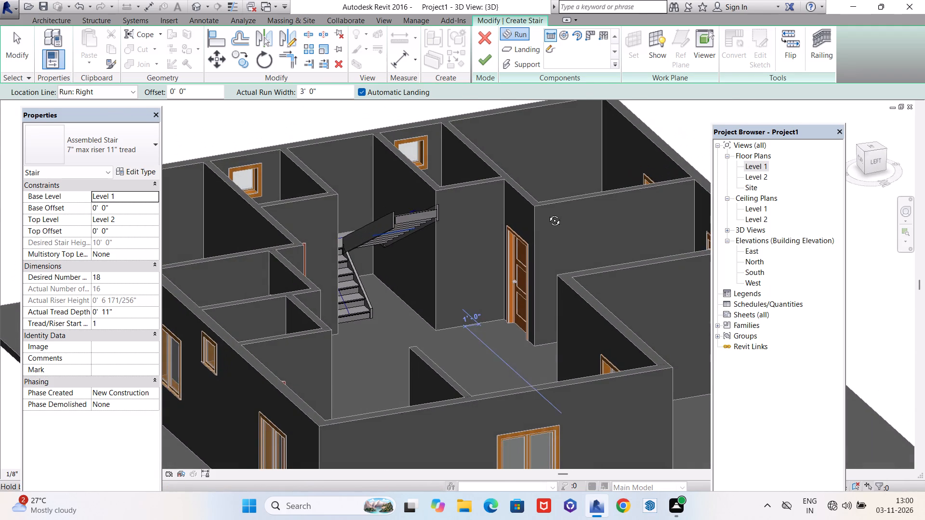
middle_click_drag(547, 213, 547, 212, "shift")
scroll(422, 224, "up", 5)
scroll(418, 250, "down", 3)
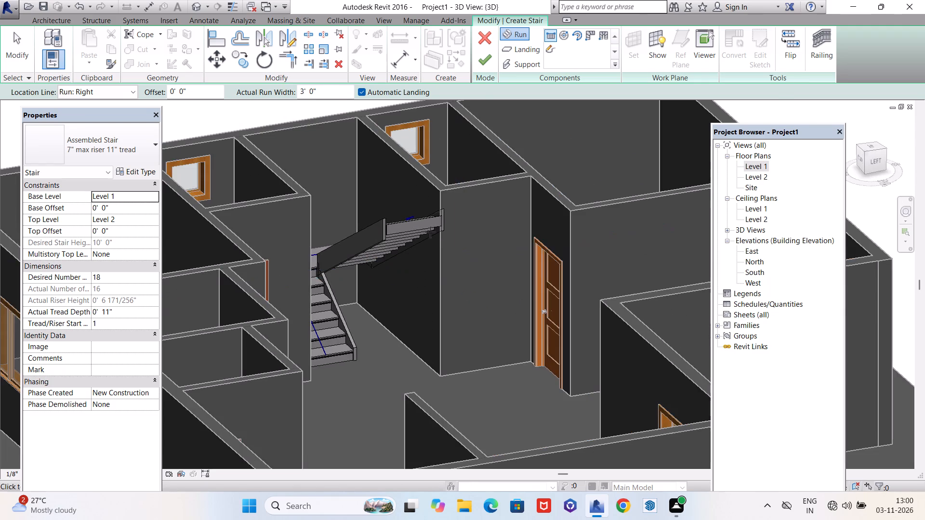
middle_click_drag(430, 228, 383, 334, "shift")
scroll(449, 236, "down", 1)
scroll(449, 236, "up", 4)
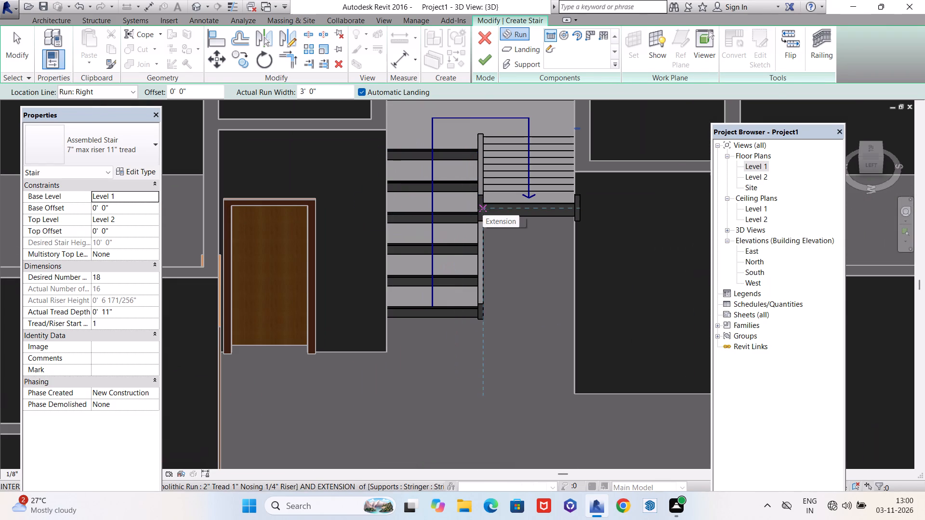
key("Escape")
scroll(476, 200, "up", 4)
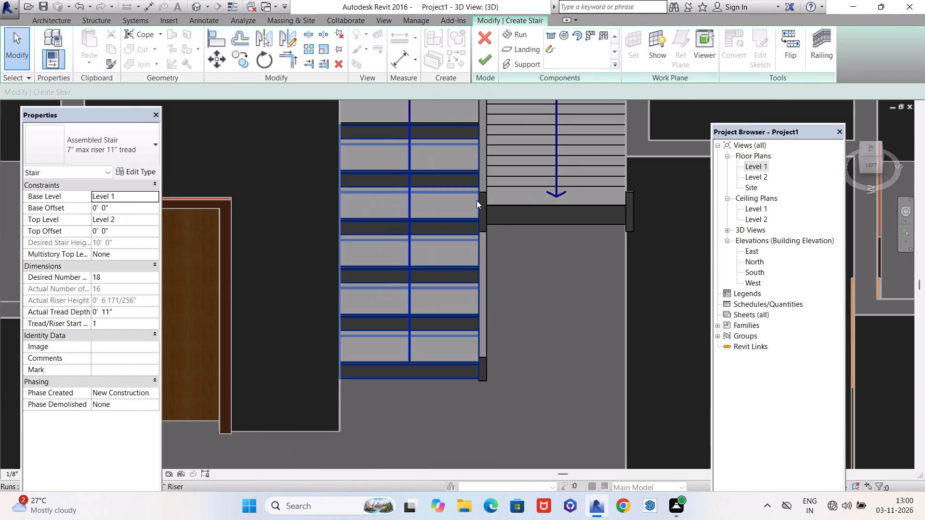
middle_click_drag(469, 210, 528, 205, "shift")
scroll(527, 222, "down", 2)
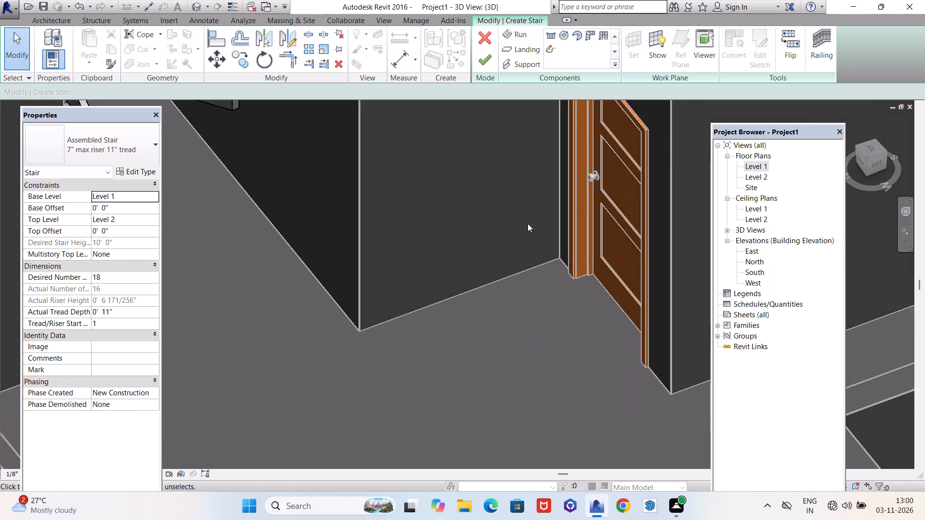
scroll(528, 223, "down", 2)
scroll(530, 221, "up", 1)
scroll(530, 221, "down", 3)
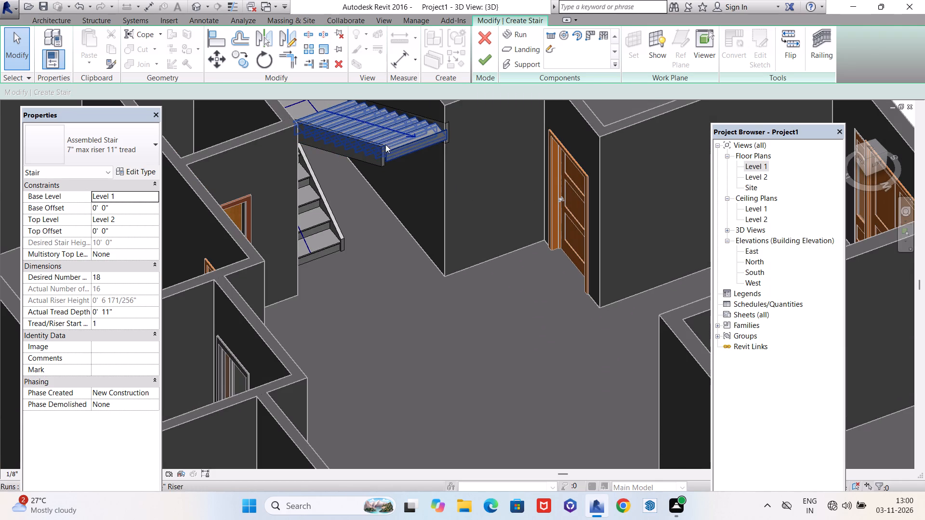
Delete the 2" stringer supports on both sides of the upper return run.
left_click(377, 159)
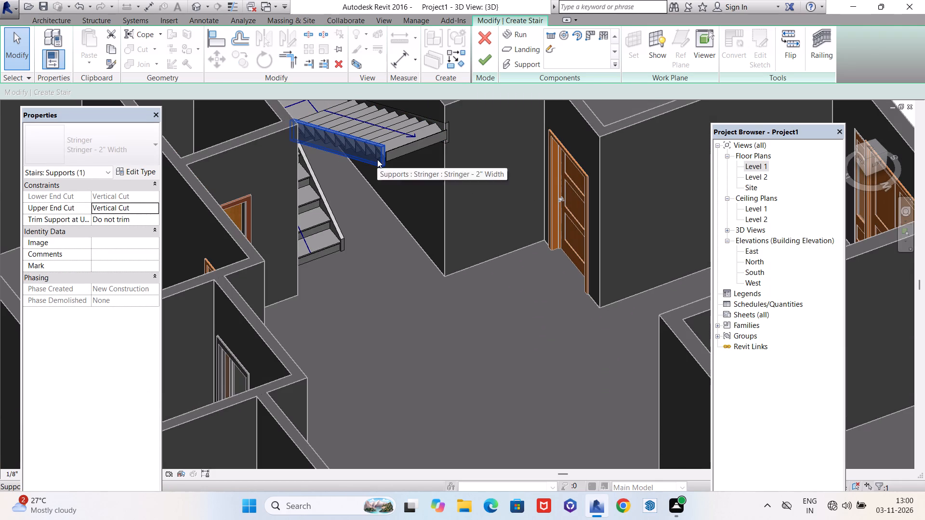
key("Delete")
scroll(424, 179, "down", 3)
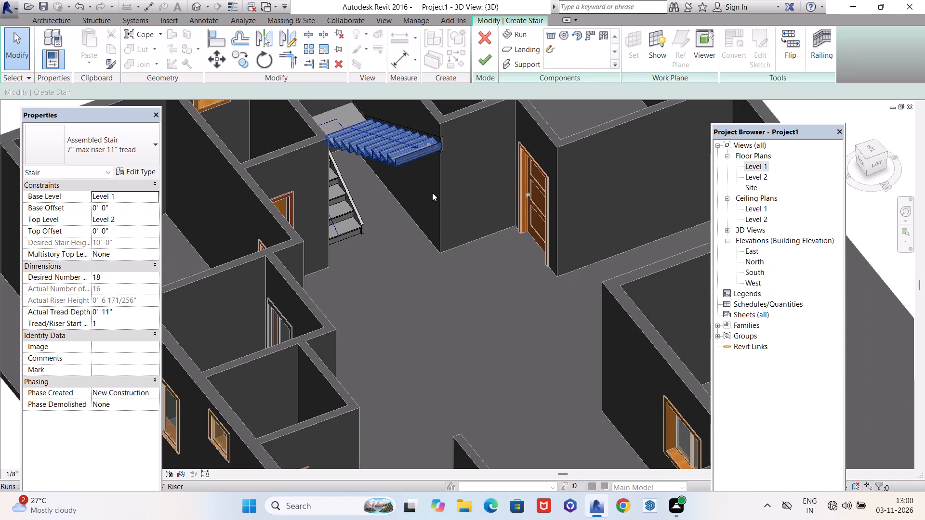
middle_click_drag(428, 212, 373, 210, "shift")
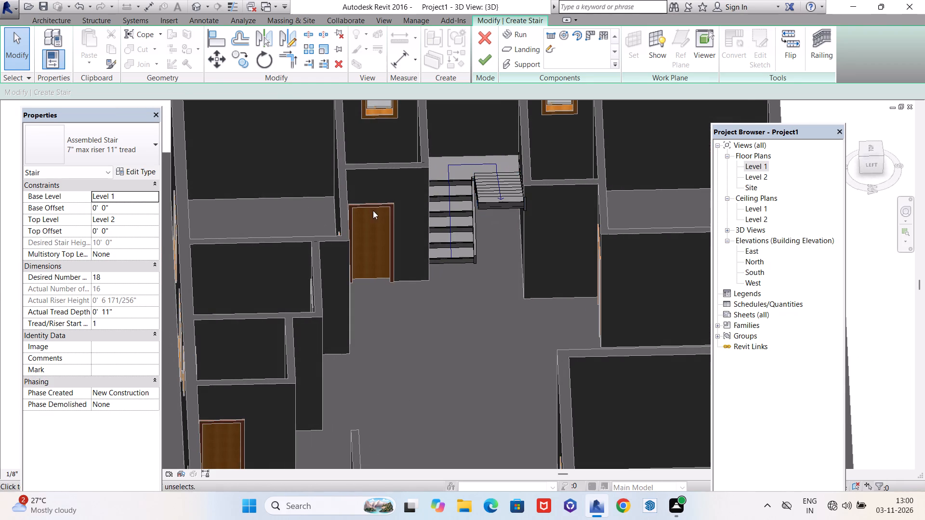
scroll(509, 234, "up", 4)
middle_click_drag(463, 207, 529, 183, "shift")
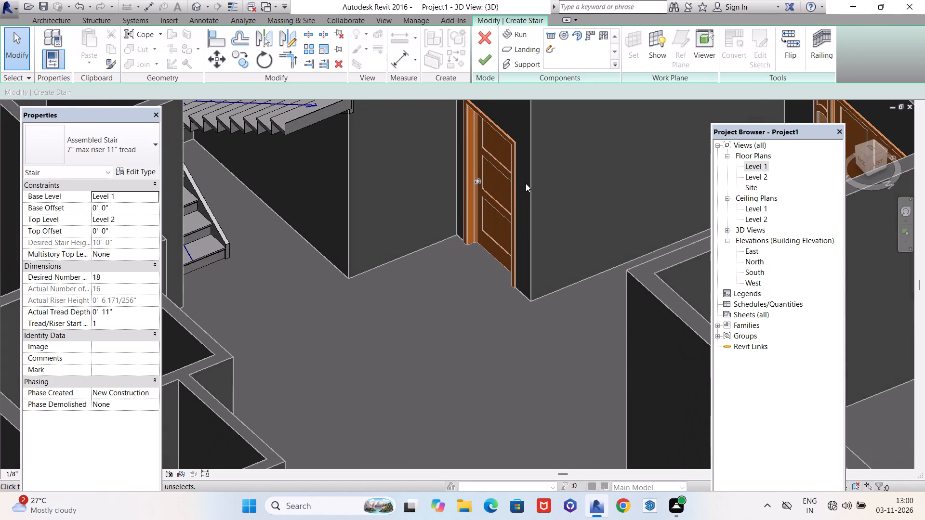
scroll(448, 212, "down", 4)
scroll(402, 147, "up", 3)
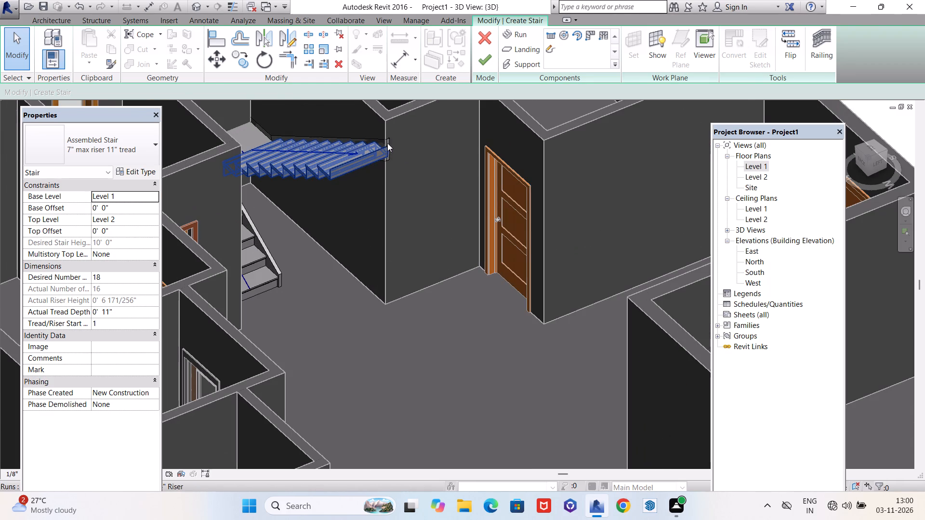
scroll(389, 141, "up", 5)
left_click(391, 141)
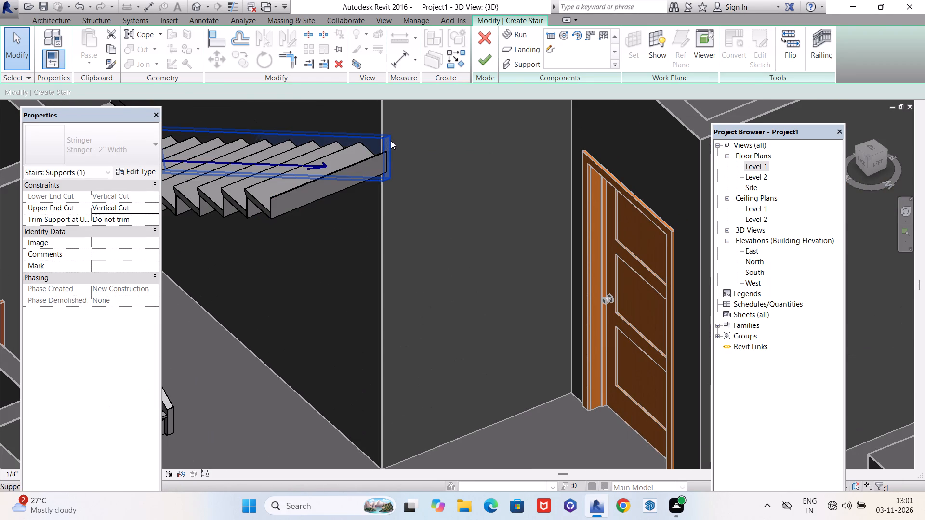
key("Delete")
Delete the 2" stringer supports on both sides of the lower run.
scroll(444, 217, "down", 6)
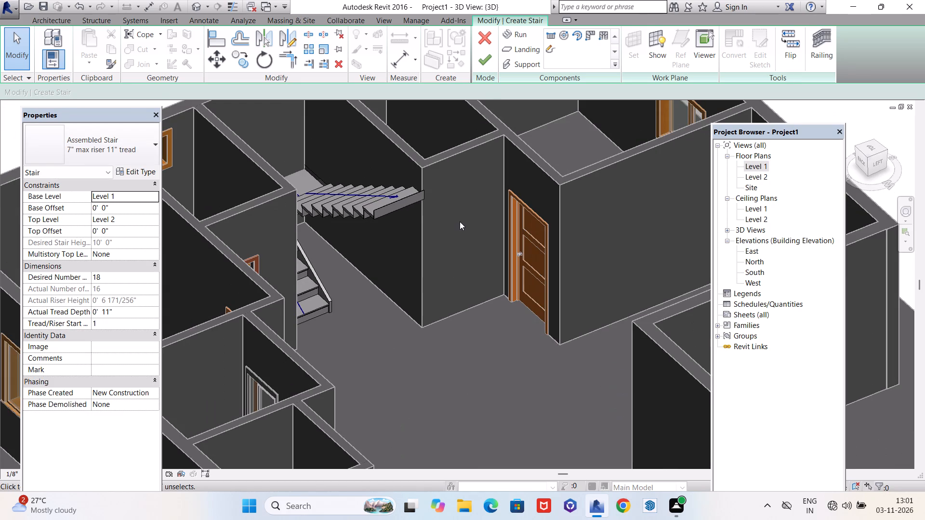
middle_click_drag(393, 280, 336, 278, "shift")
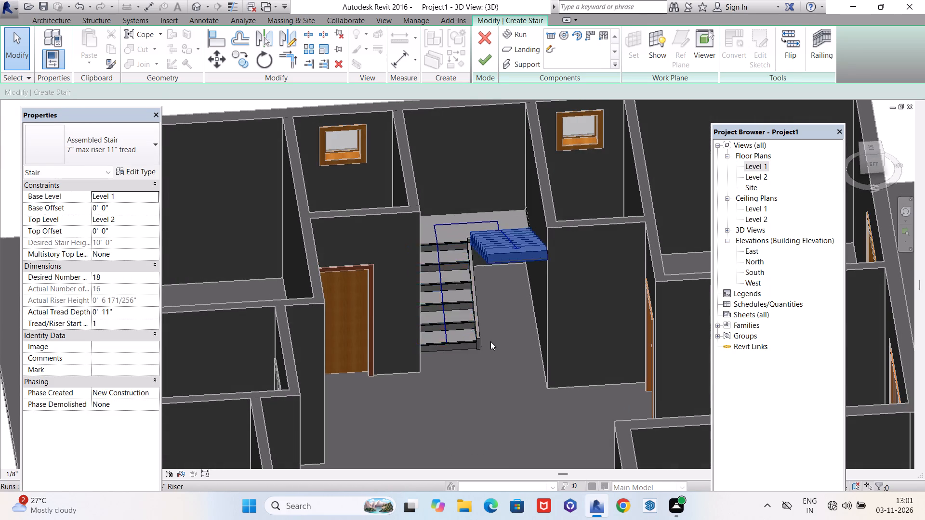
scroll(491, 341, "up", 3)
left_click(477, 343)
key("Delete")
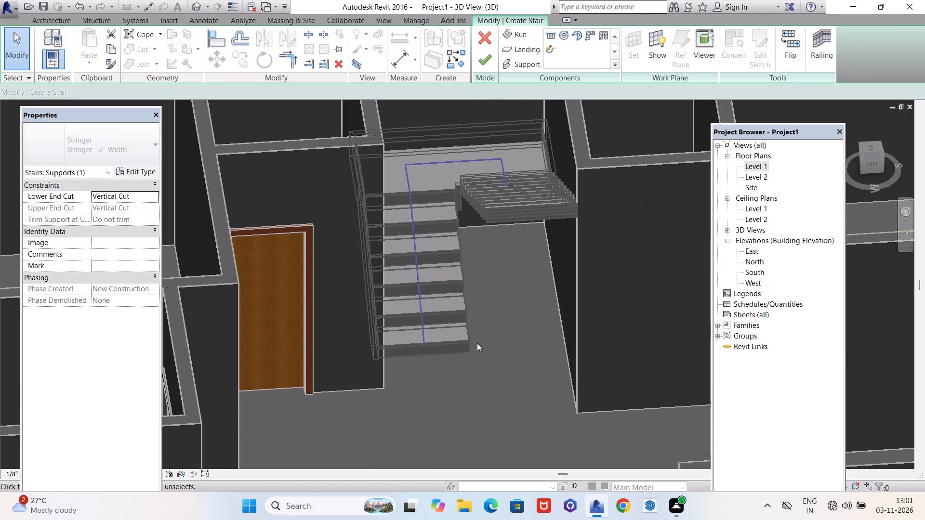
middle_click_drag(467, 348, 412, 348, "shift")
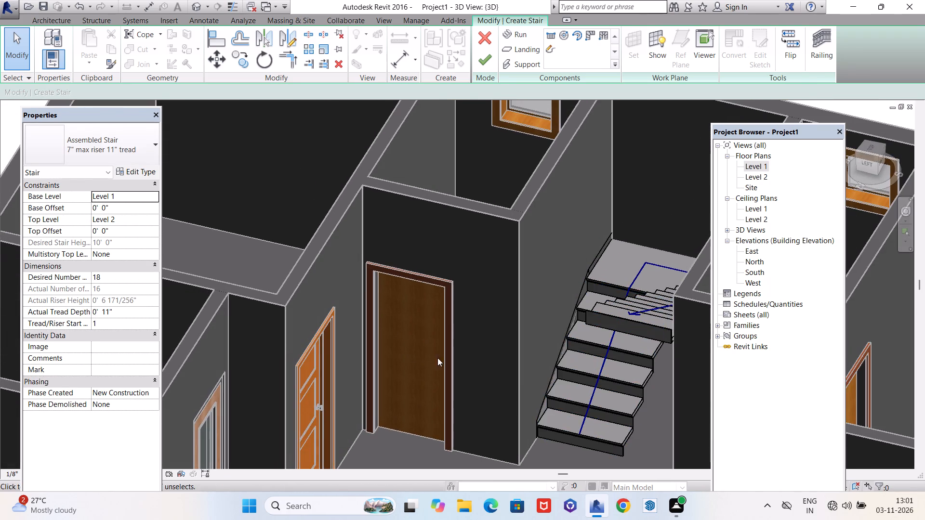
scroll(545, 384, "up", 5)
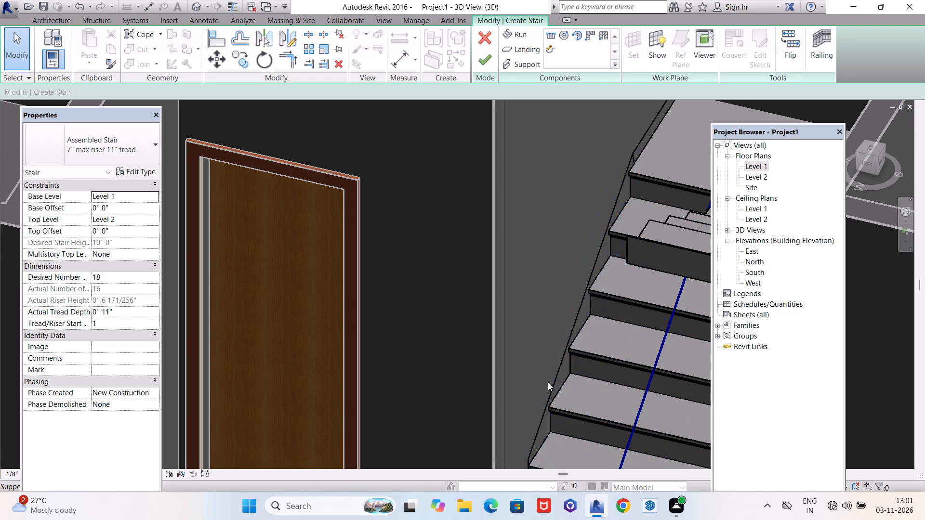
left_click(550, 384)
key("Delete")
Shift the upper run slightly east toward the landing, aligning its top end with the adjacent wall's end corner.
scroll(467, 331, "down", 4)
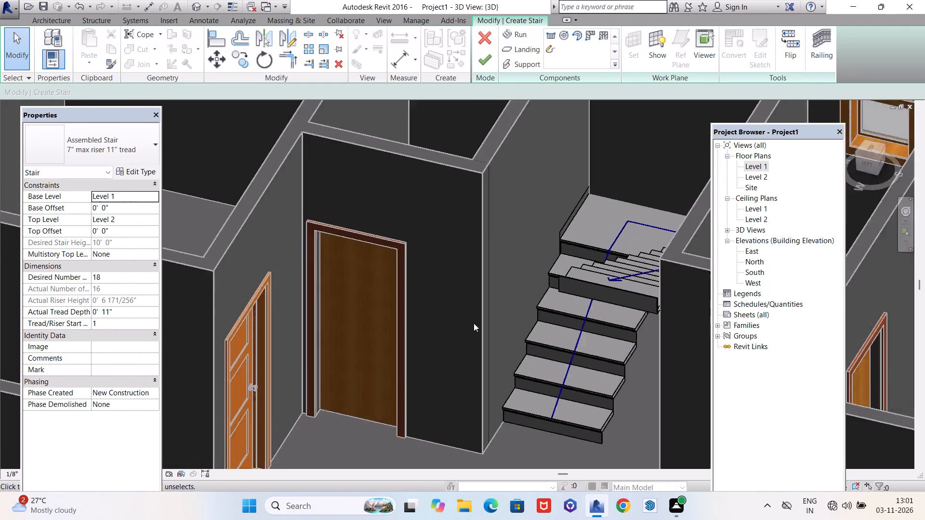
scroll(474, 323, "down", 6)
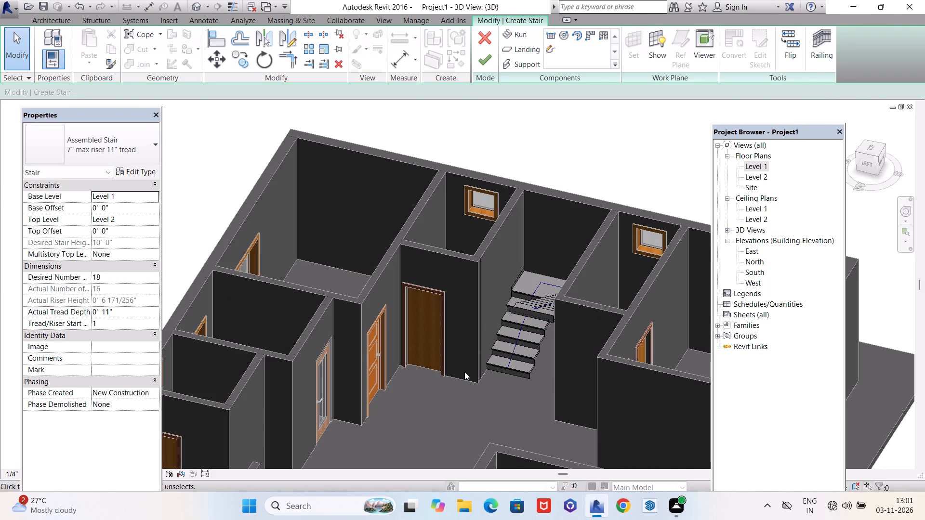
middle_click_drag(464, 370, 533, 319, "shift")
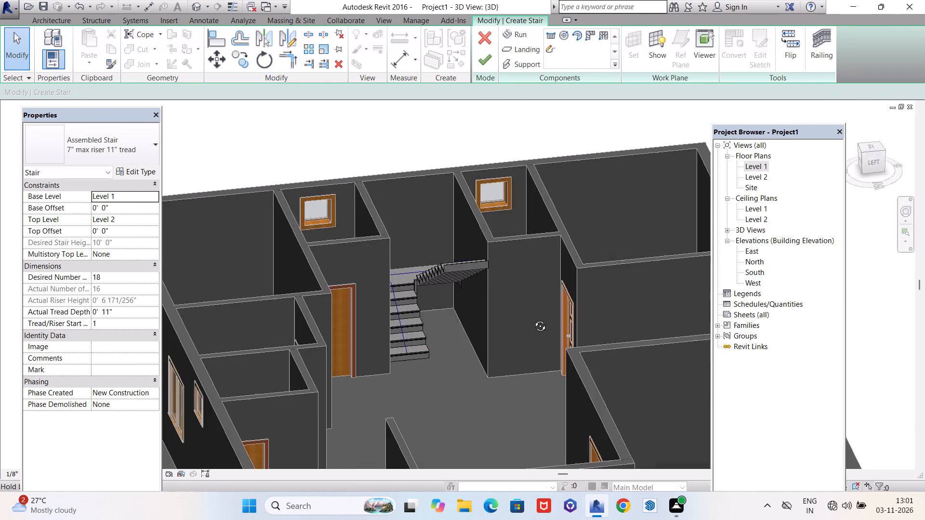
middle_click_drag(533, 319, 576, 321, "shift")
scroll(429, 267, "up", 5)
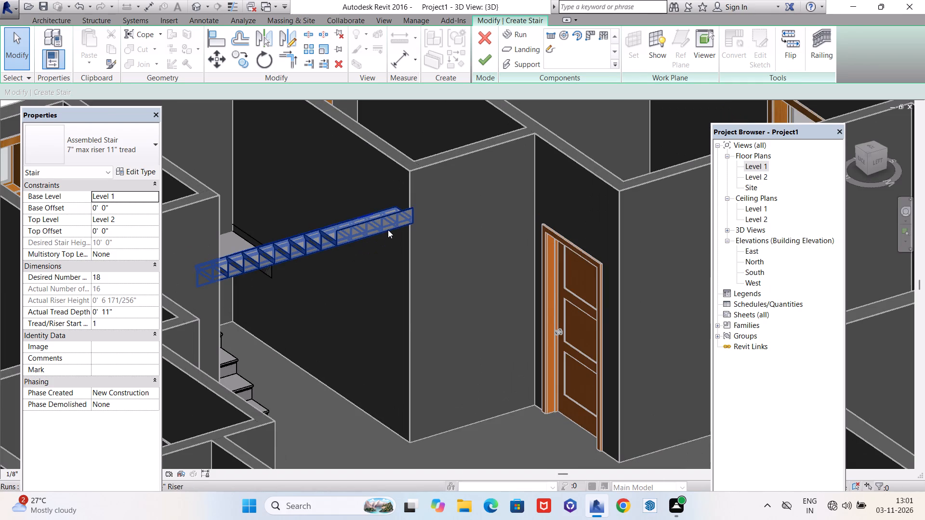
left_click(388, 230)
scroll(448, 261, "down", 4)
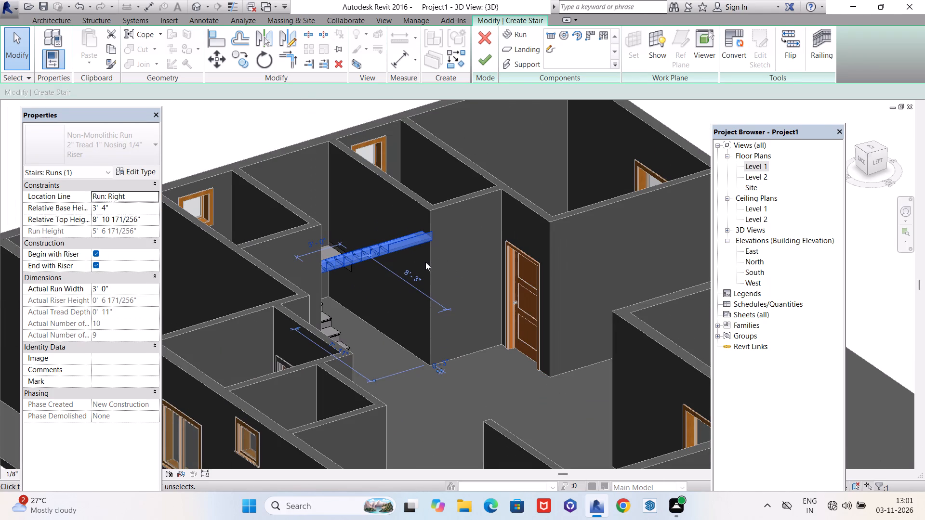
middle_click_drag(427, 262, 418, 291)
scroll(415, 294, "up", 1, "shift")
middle_click_drag(416, 294, 474, 268, "shift")
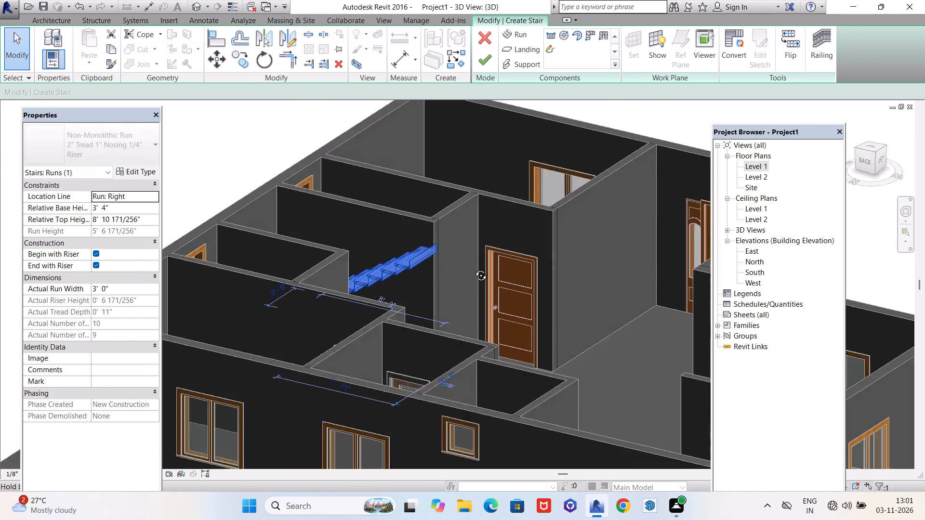
middle_click_drag(474, 268, 506, 265, "shift")
scroll(437, 255, "up", 5)
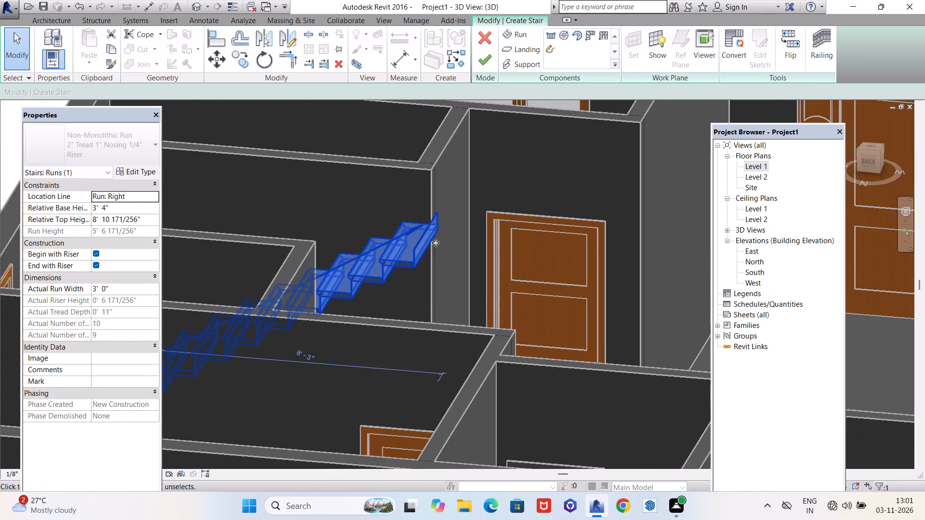
scroll(436, 233, "up", 5)
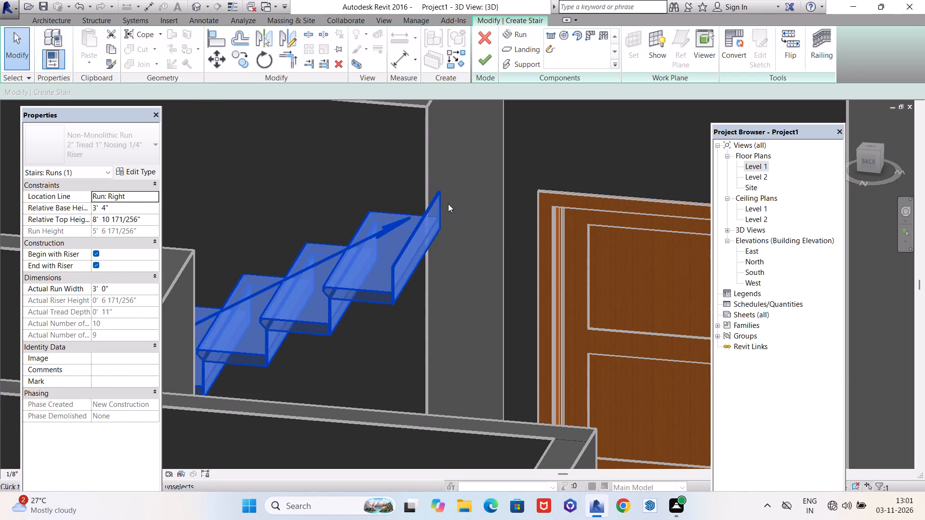
left_click_drag(440, 196, 429, 121)
scroll(493, 278, "down", 5)
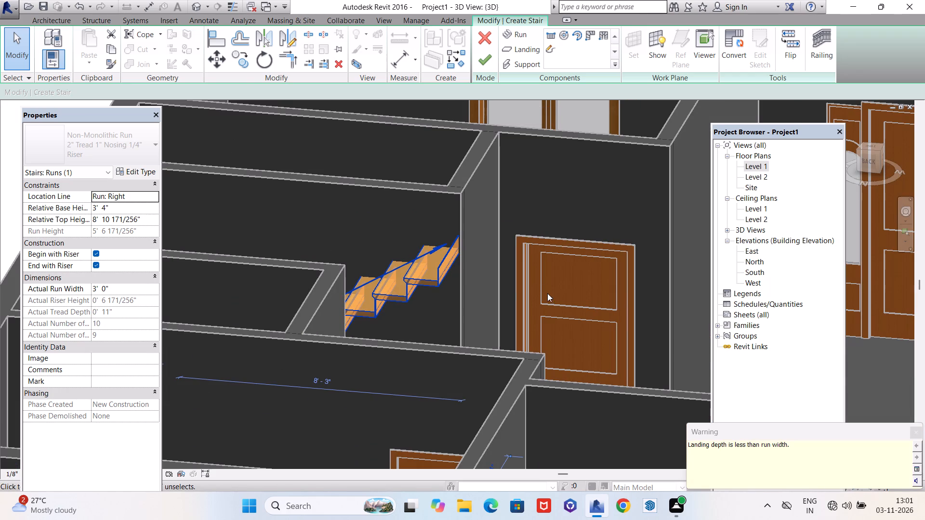
scroll(556, 295, "down", 3)
key("Escape")
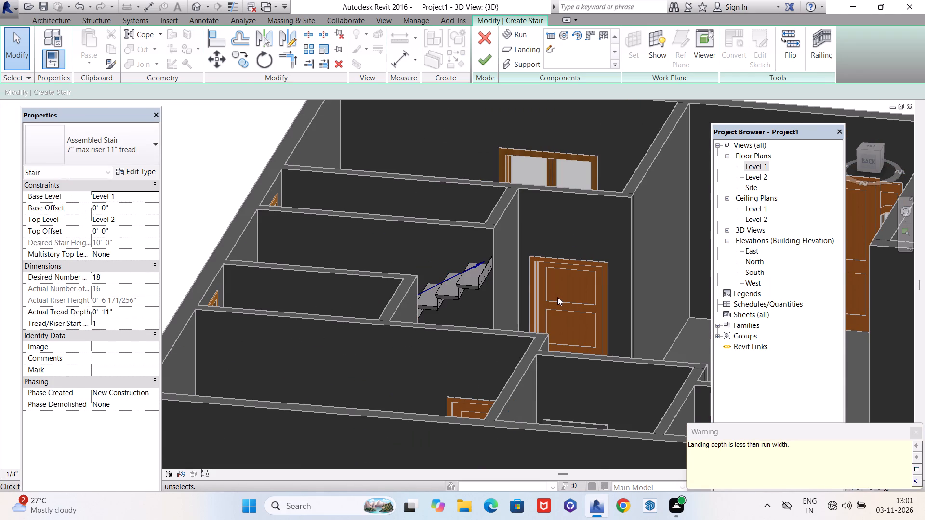
Examine the edited stair and its position within the house from several sides in 3D.
scroll(557, 297, "down", 4)
middle_click_drag(561, 296, 390, 293)
middle_click_drag(474, 294, 429, 297, "shift")
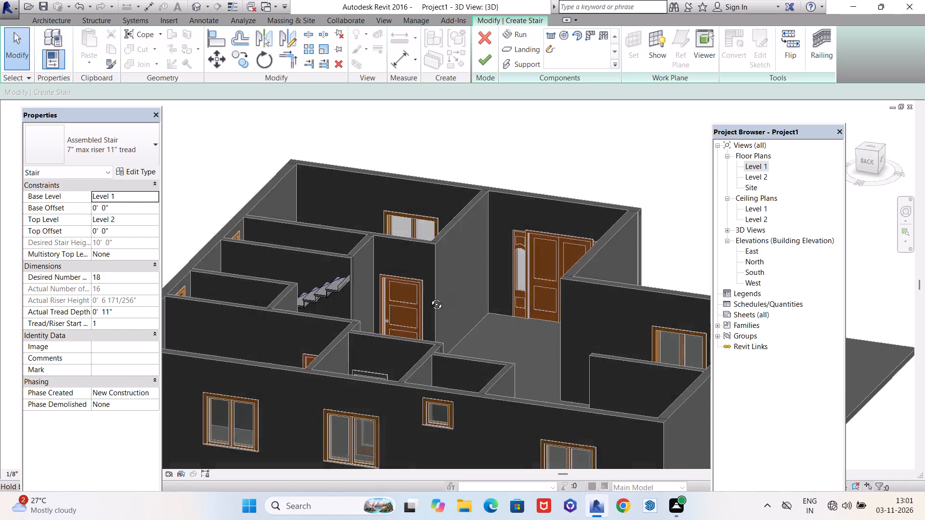
middle_click_drag(429, 297, 334, 292, "shift")
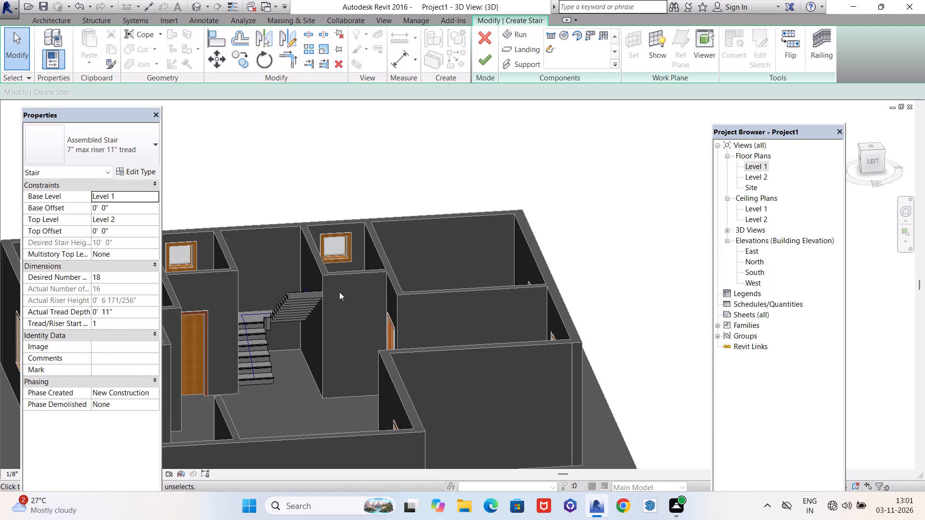
scroll(339, 289, "down", 5)
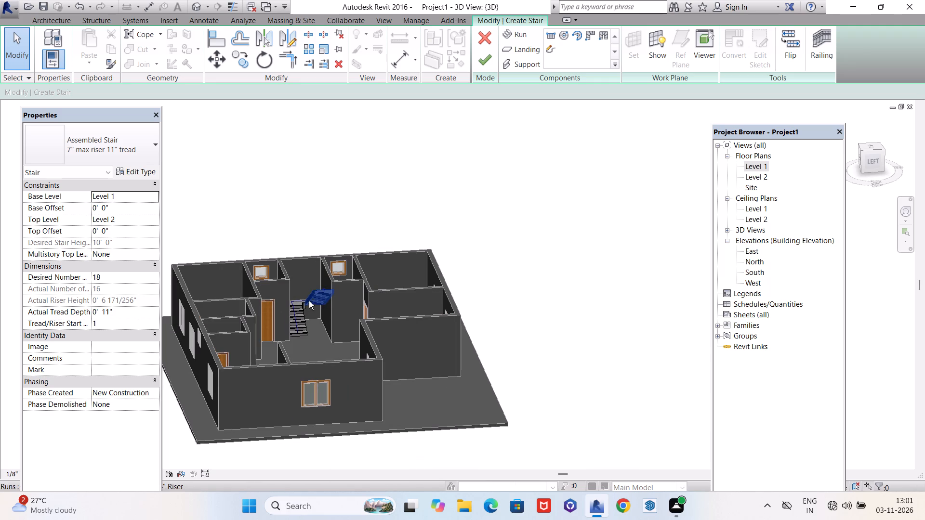
middle_click_drag(309, 301, 385, 400, "shift")
scroll(415, 376, "down", 1, "shift")
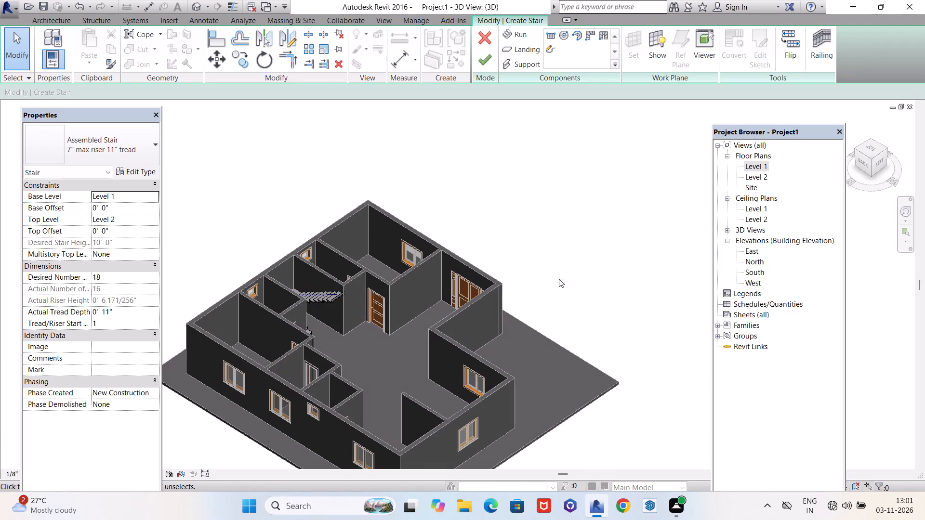
scroll(572, 276, "up", 5)
scroll(613, 276, "down", 6)
middle_click_drag(619, 276, 405, 318, "shift")
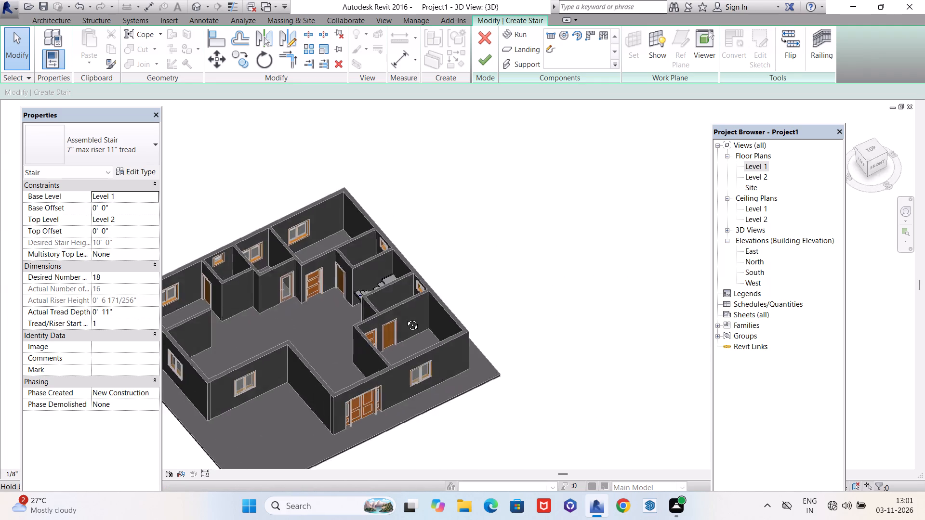
middle_click_drag(405, 318, 633, 220, "shift")
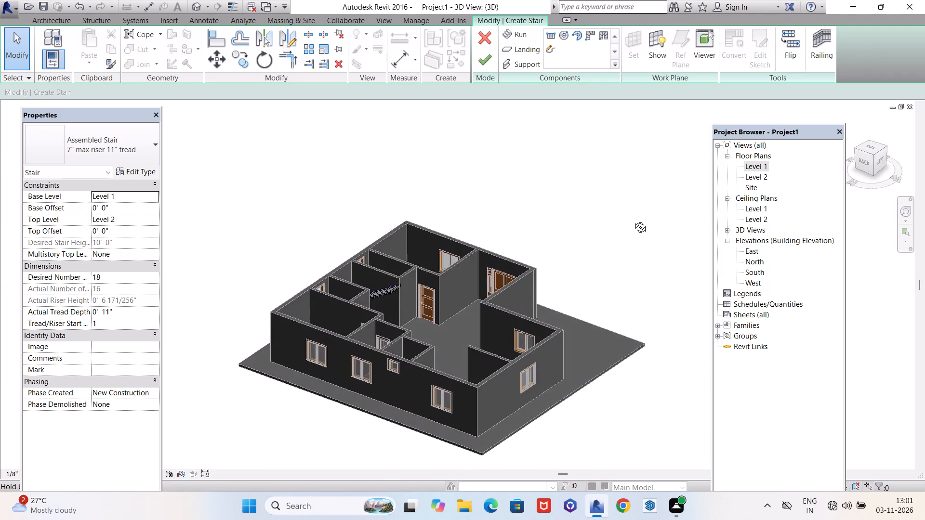
middle_click_drag(633, 220, 618, 214, "shift")
scroll(415, 287, "up", 5)
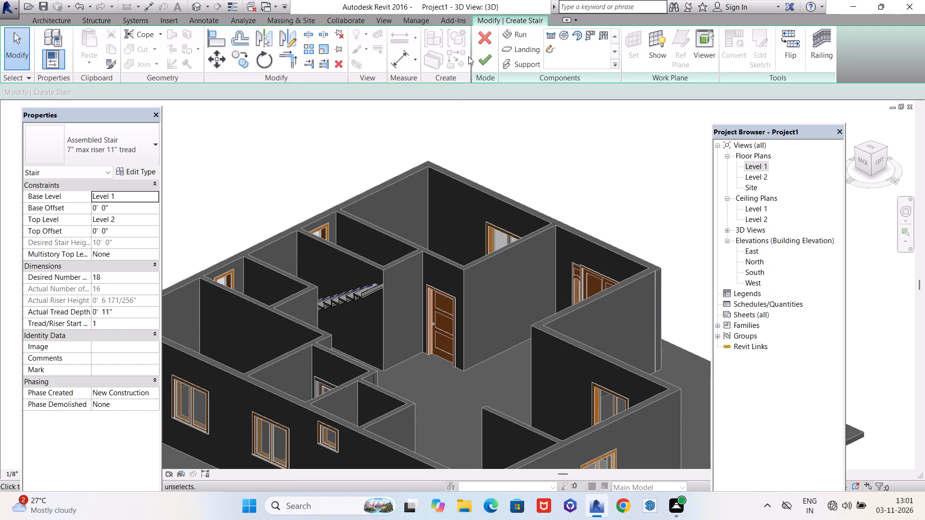
Finish the stair edit to generate the U-shaped stair with its railings.
left_click(485, 53)
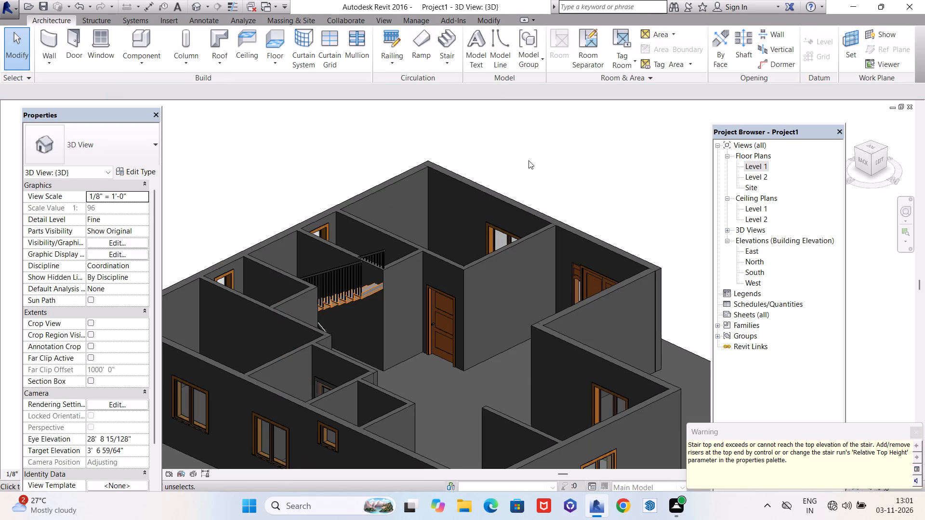
left_click(535, 157)
Examine the finished stair's runs, landing and railings in the alcove from above and several angles.
scroll(553, 159, "down", 4)
middle_click_drag(570, 162, 421, 227, "shift")
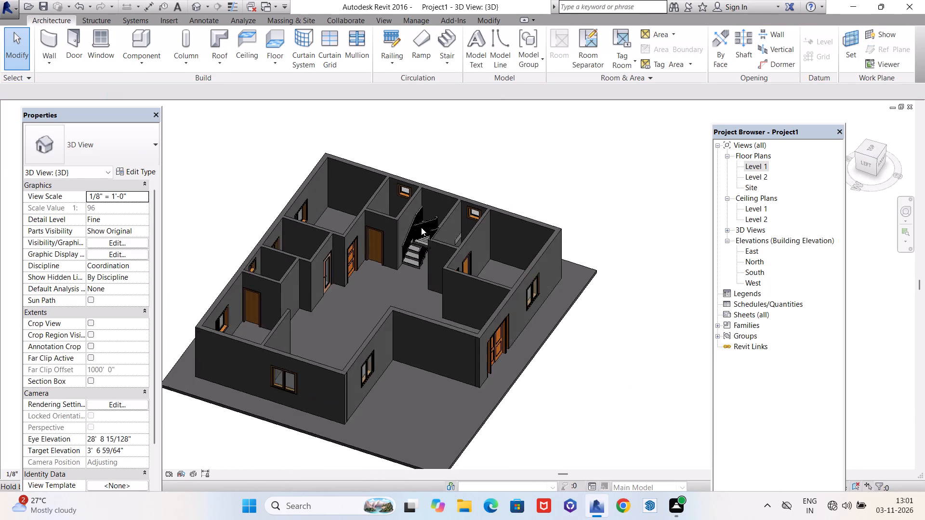
scroll(408, 240, "up", 4)
scroll(408, 240, "down", 1)
scroll(408, 240, "up", 8)
middle_click_drag(389, 266, 484, 267, "shift")
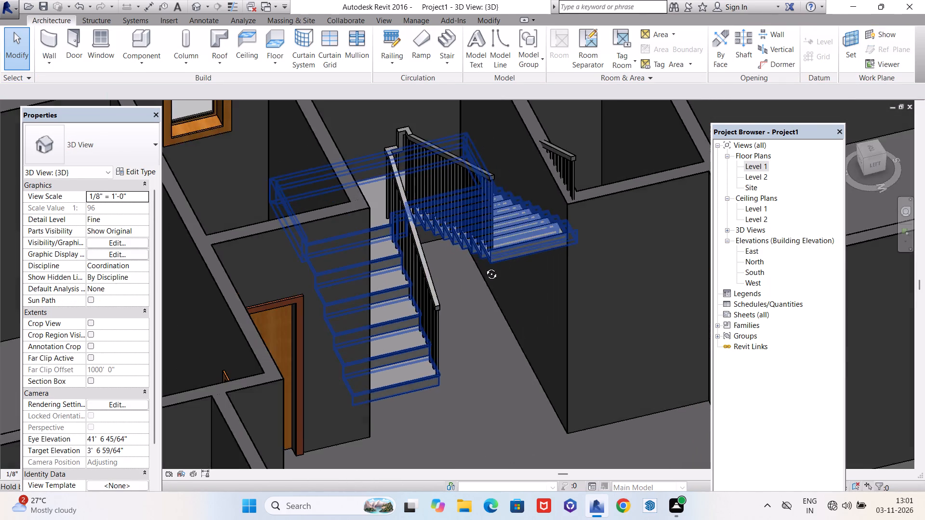
middle_click_drag(484, 267, 444, 328, "shift")
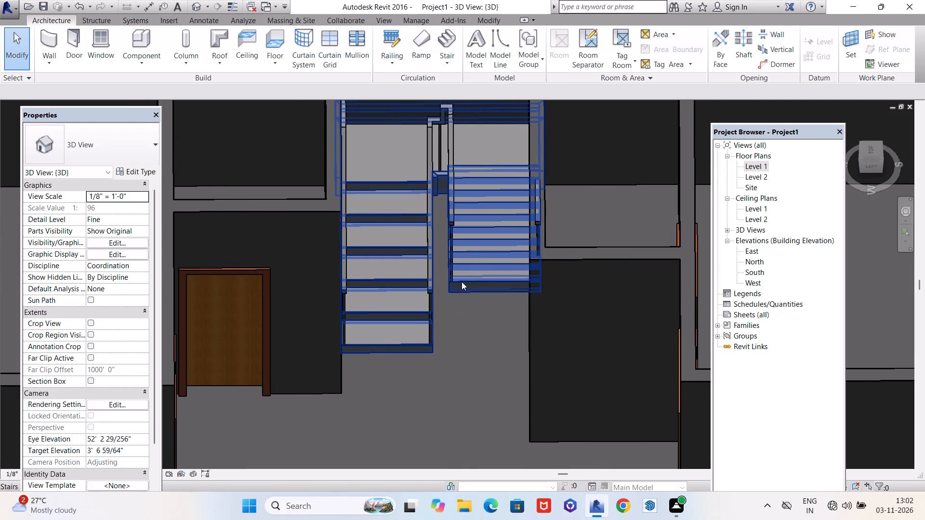
scroll(495, 335, "down", 5)
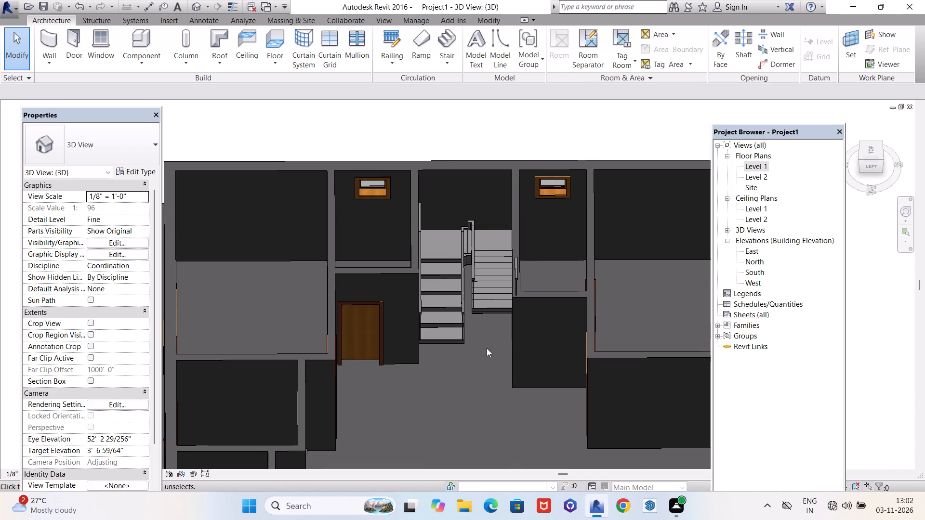
middle_click_drag(484, 351, 505, 350, "shift")
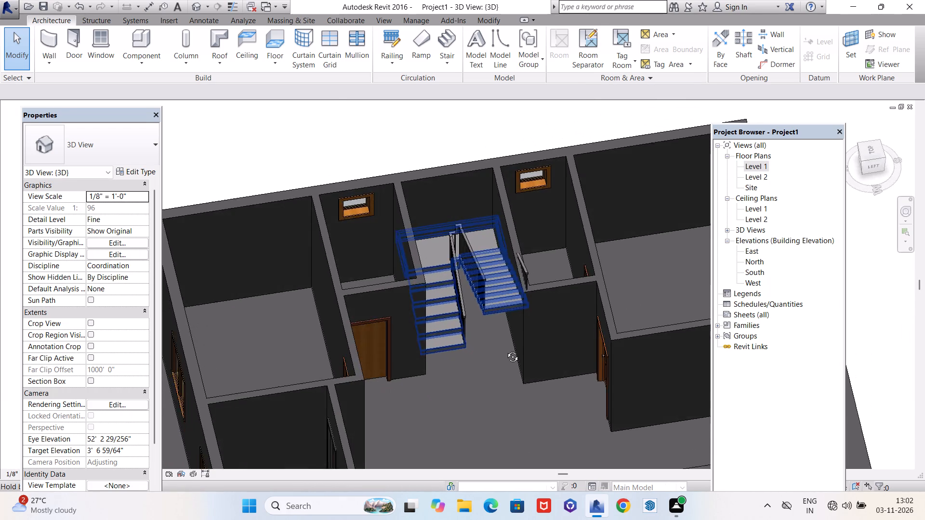
middle_click_drag(505, 350, 464, 351, "shift")
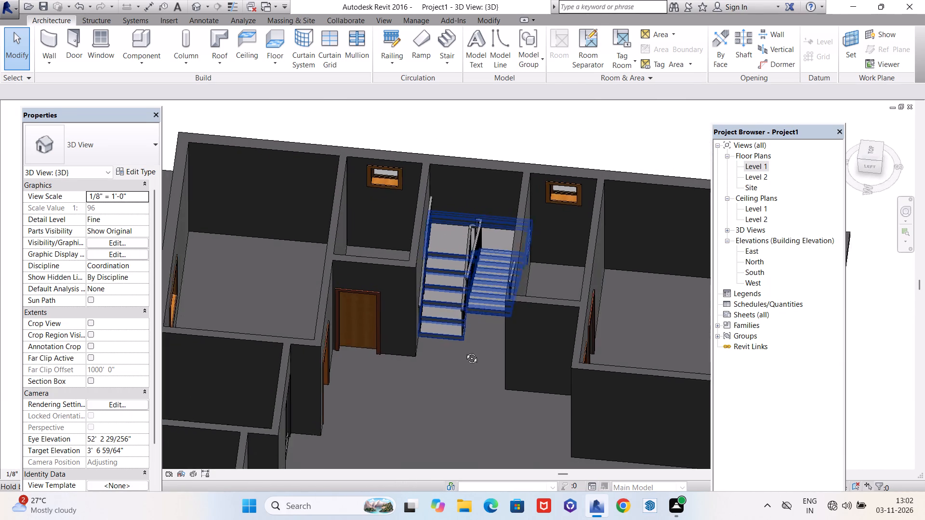
Examine the stair's runs, landing and railings against the alcove walls from above and from the side in 3D.
middle_click_drag(464, 351, 440, 236, "shift")
scroll(437, 279, "up", 5)
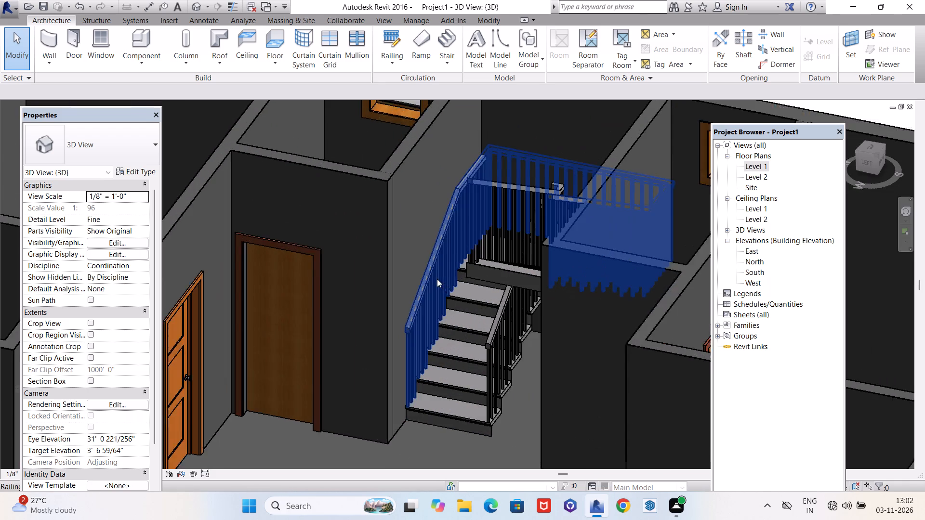
scroll(437, 279, "up", 1)
middle_click_drag(450, 311, 532, 287, "shift")
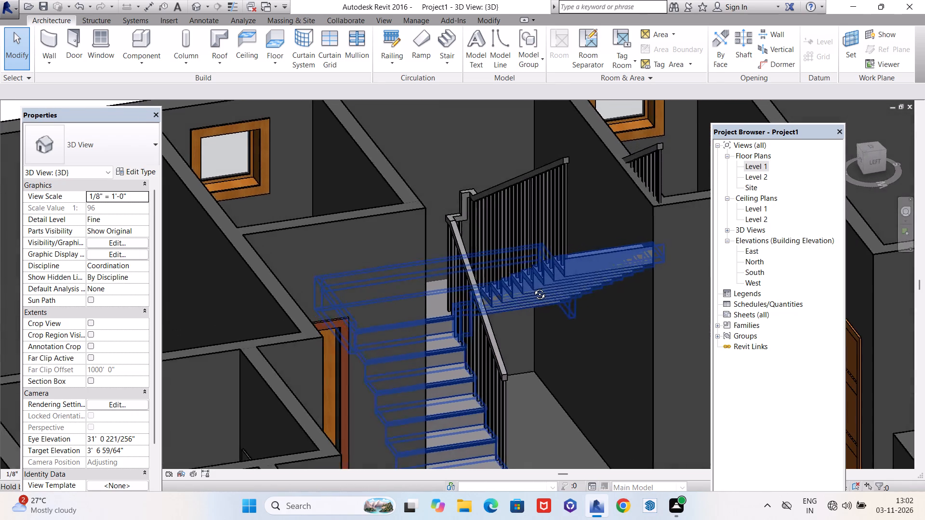
middle_click_drag(532, 287, 497, 364, "shift")
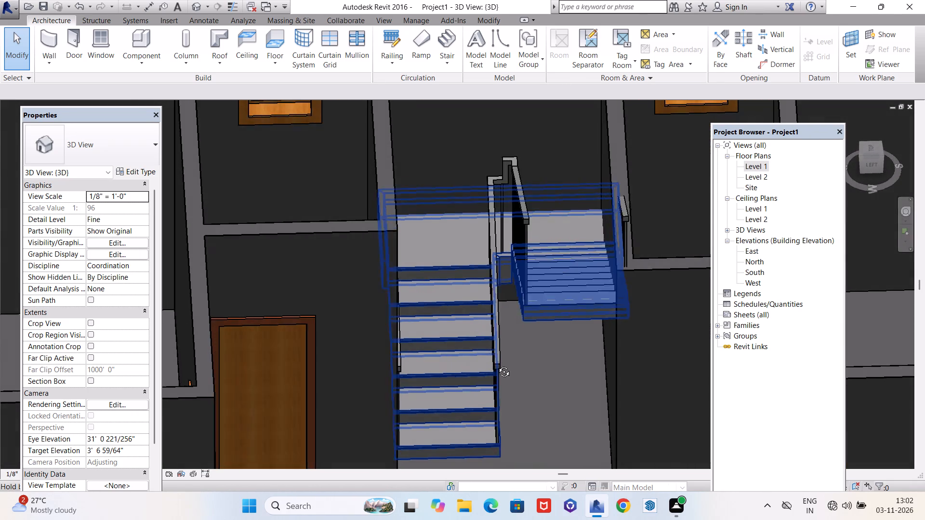
middle_click_drag(497, 364, 495, 370, "shift")
scroll(482, 327, "down", 4)
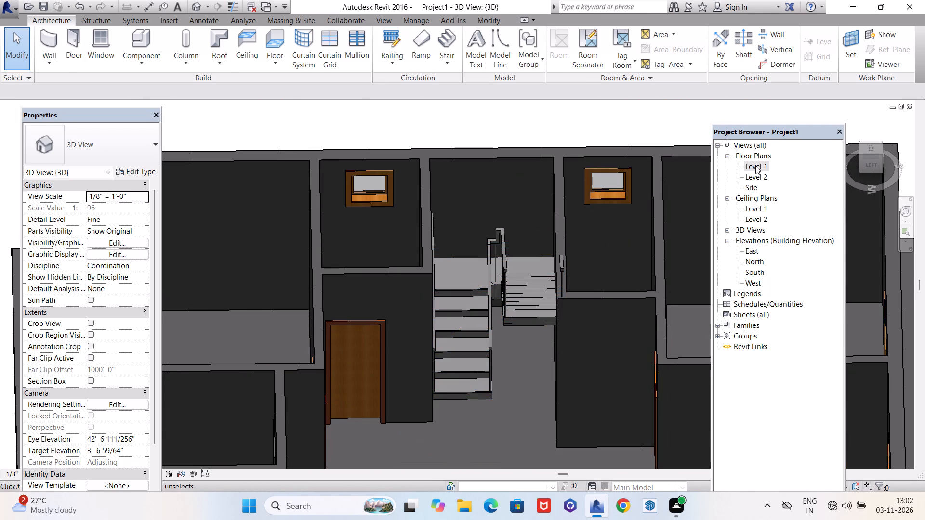
In the Level 1 plan, move the wall along the stair's south side to 4' from the small room's south wall.
double_click(755, 166)
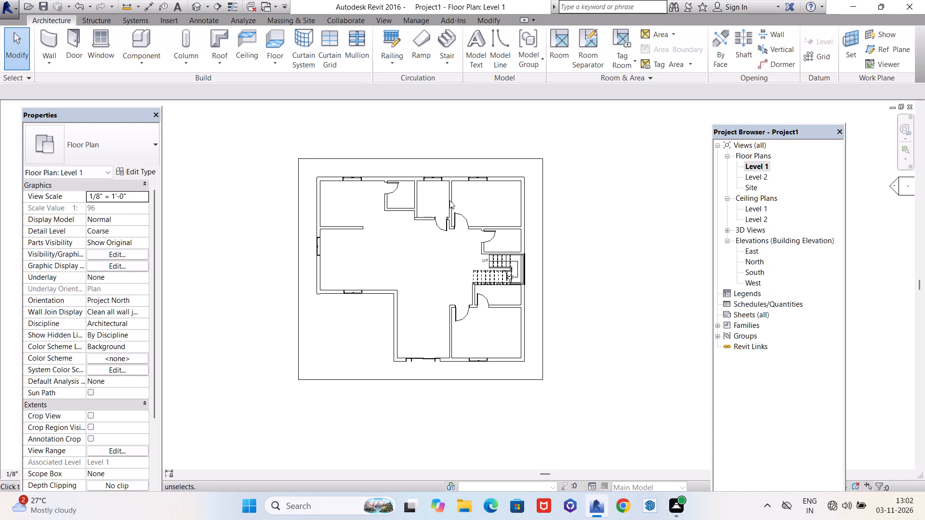
scroll(449, 200, "up", 5)
scroll(566, 276, "down", 3)
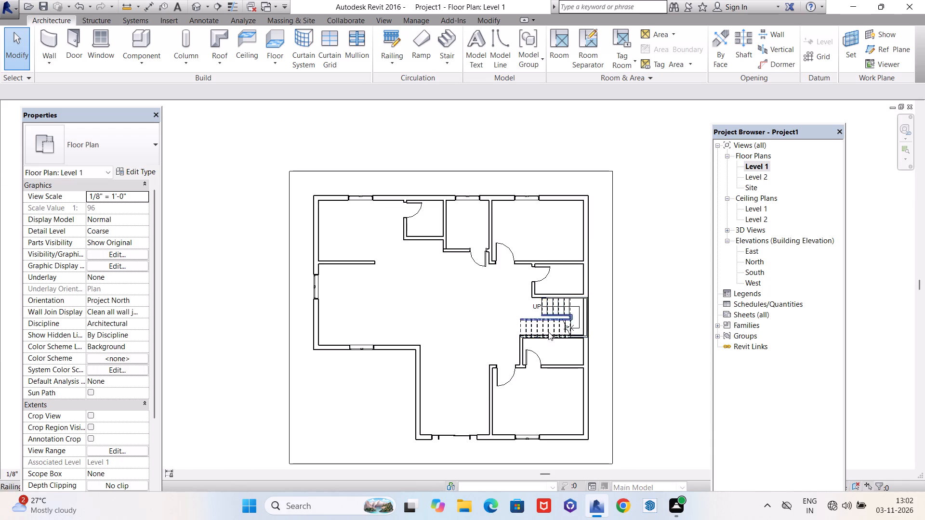
scroll(546, 338, "up", 15)
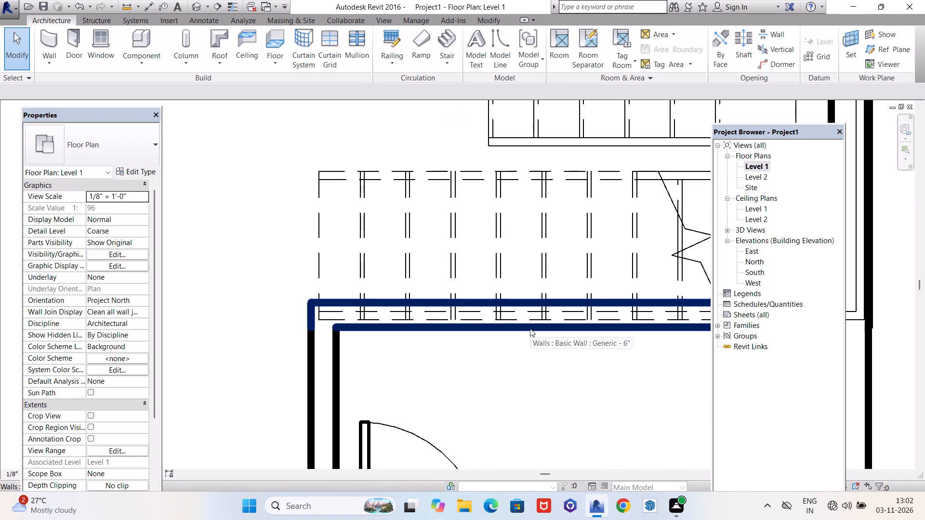
scroll(515, 281, "down", 4)
left_click(414, 339)
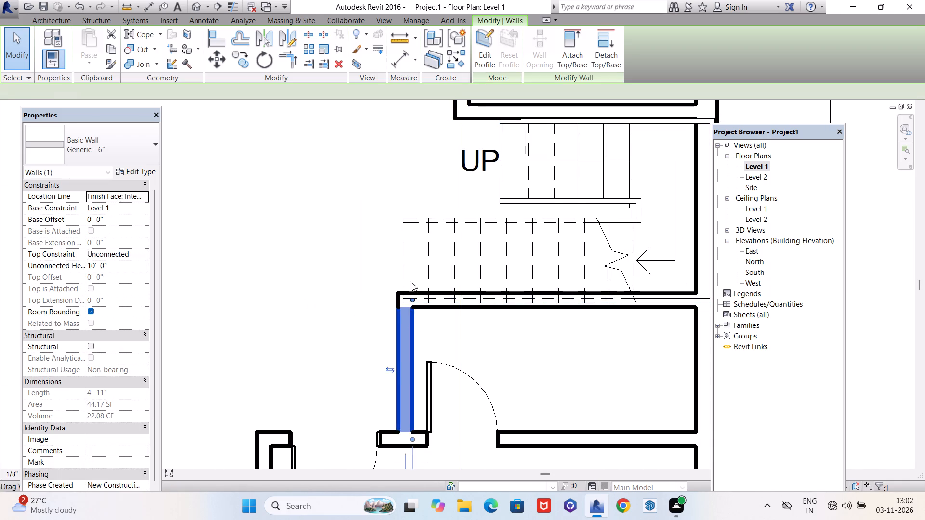
scroll(403, 256, "down", 5)
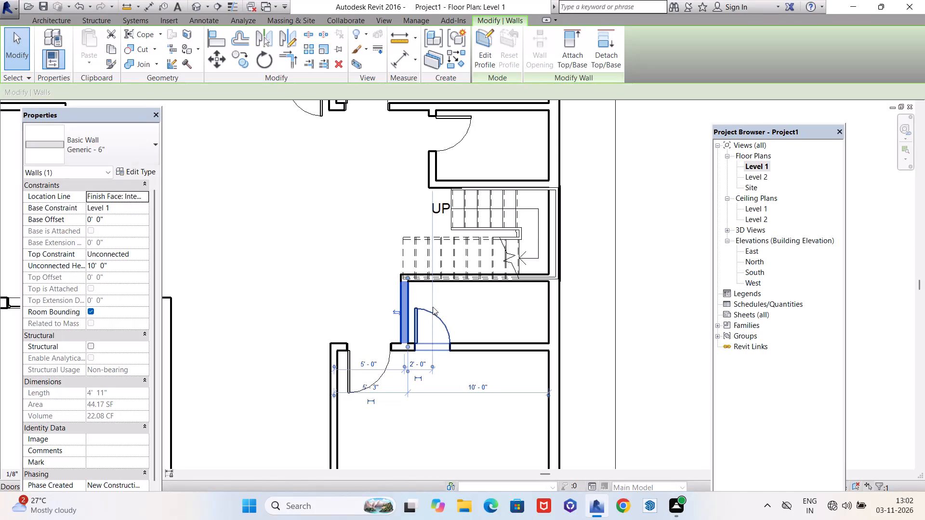
scroll(435, 300, "up", 5)
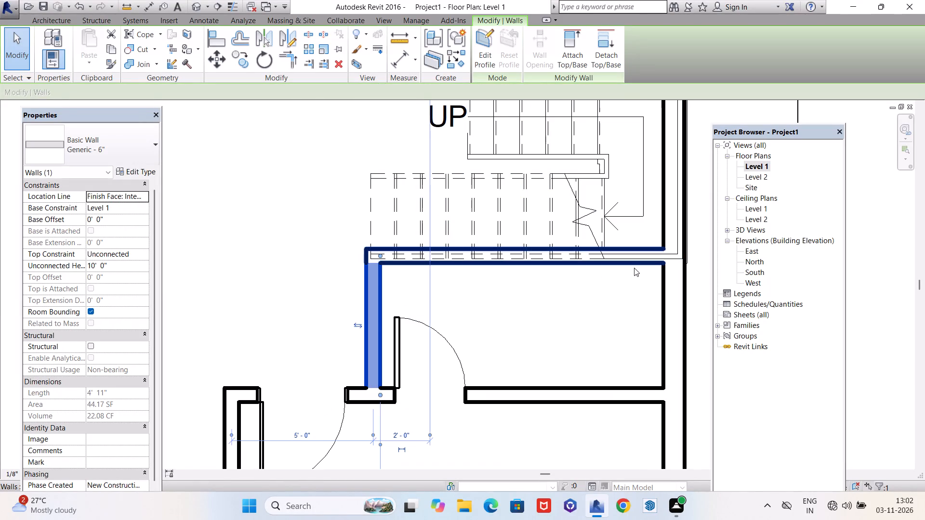
left_click(664, 281)
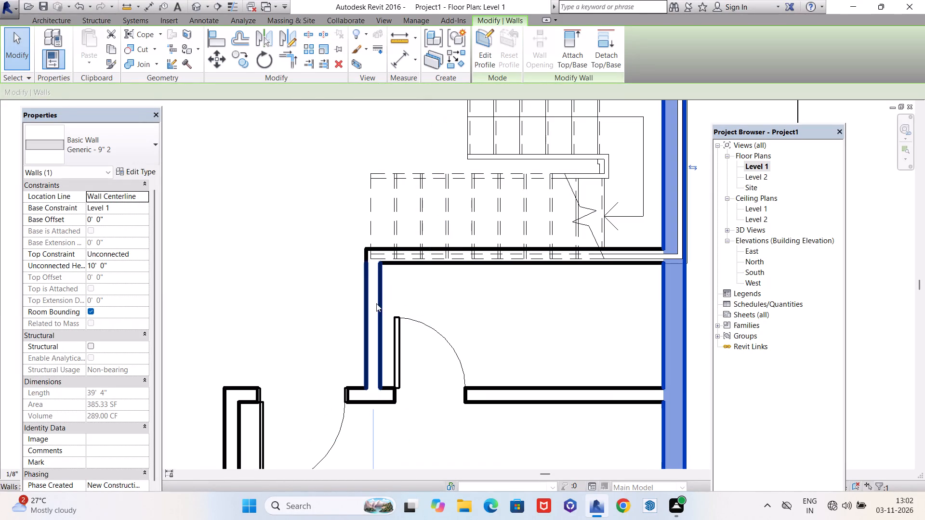
scroll(357, 254, "up", 5)
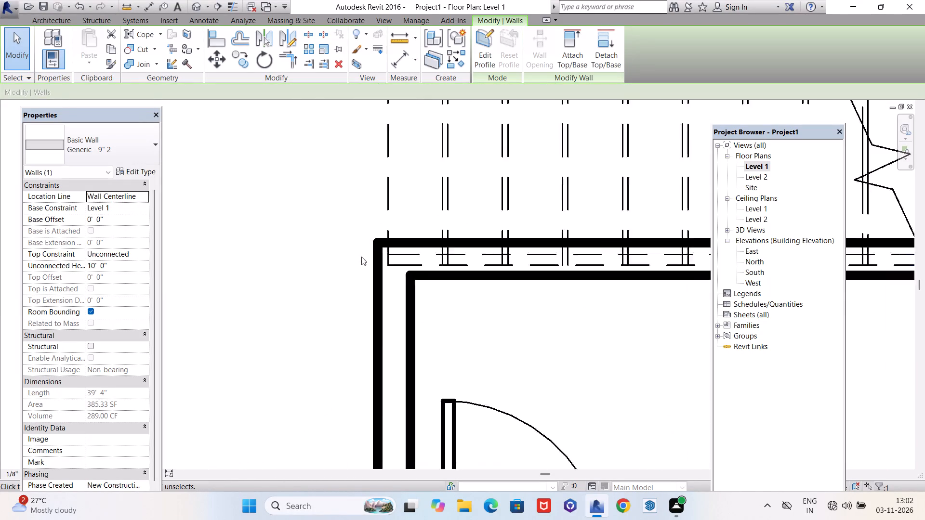
scroll(361, 257, "up", 6)
left_click(385, 240)
scroll(374, 249, "down", 8)
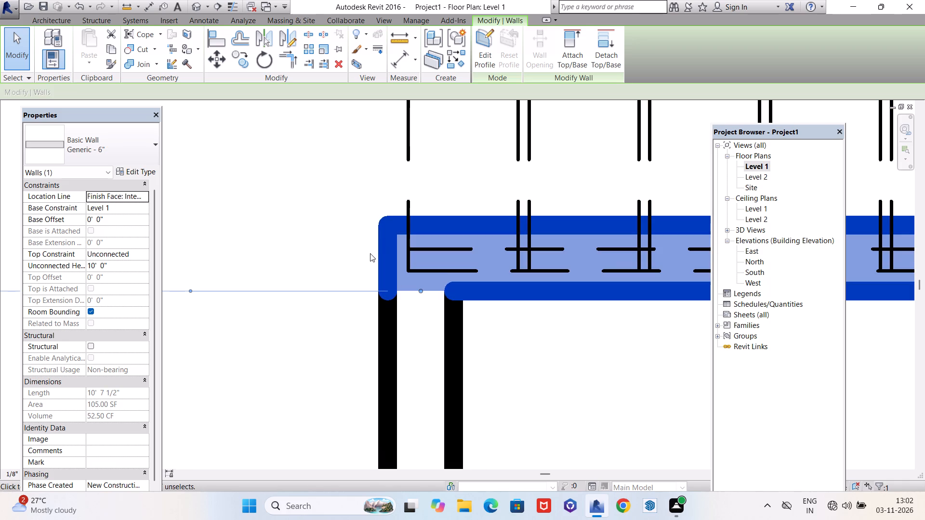
scroll(381, 260, "down", 5)
scroll(317, 315, "up", 5)
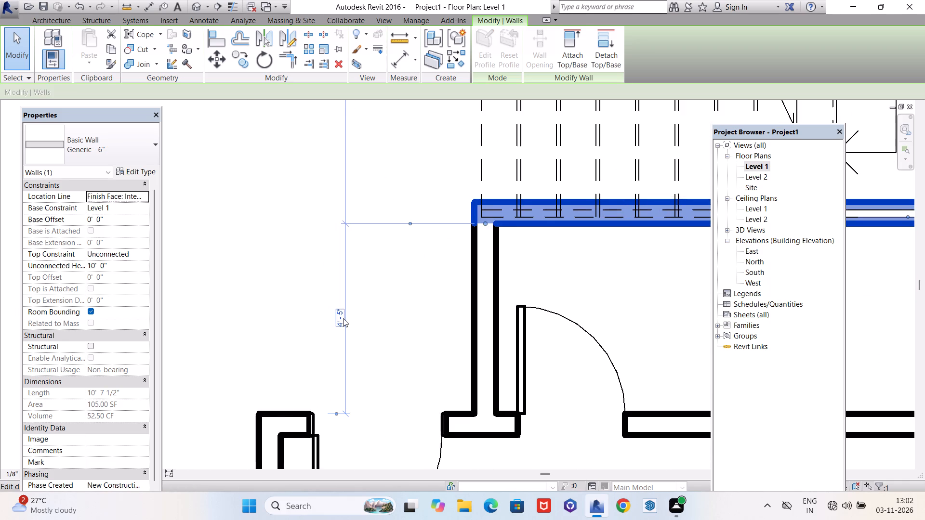
scroll(343, 318, "down", 1)
scroll(343, 318, "up", 4)
left_click(343, 318)
type("4'")
key("Return")
scroll(343, 318, "down", 4)
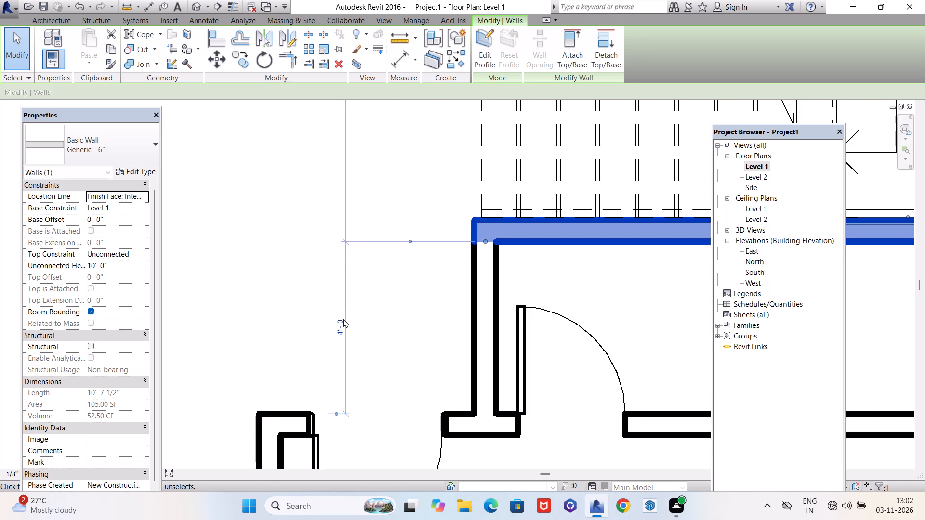
key("Escape")
scroll(363, 308, "down", 4)
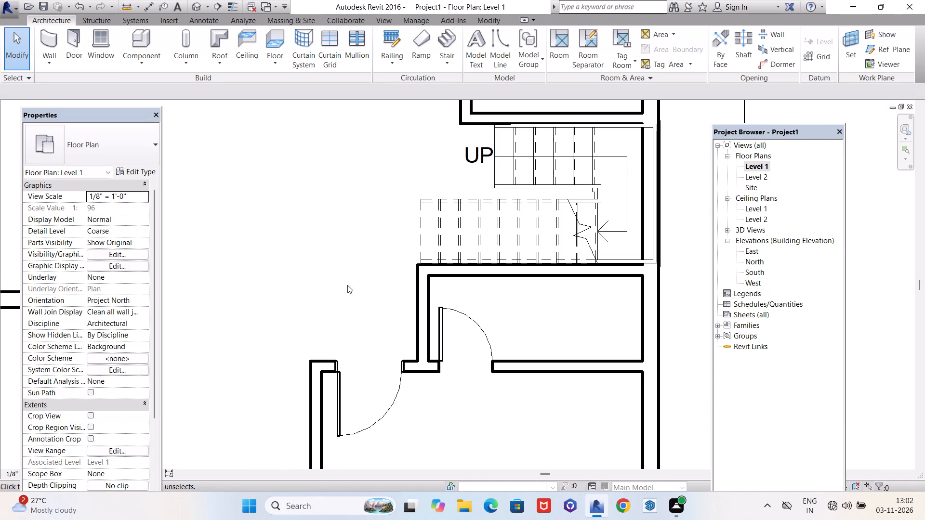
Examine in 3D how the stair meets the moved wall, including the underside of the upper run and landing.
left_click(197, 7)
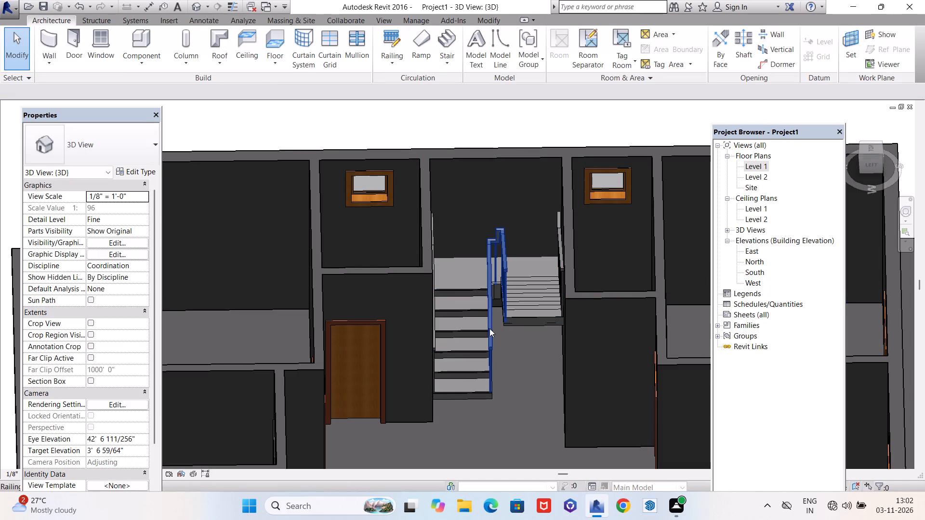
middle_click_drag(489, 328, 528, 309, "shift")
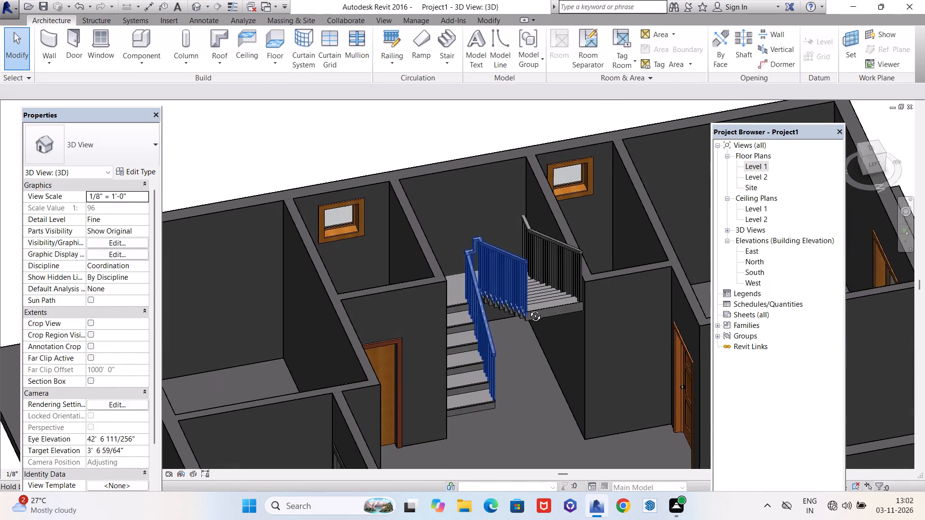
middle_click_drag(528, 309, 373, 350, "shift")
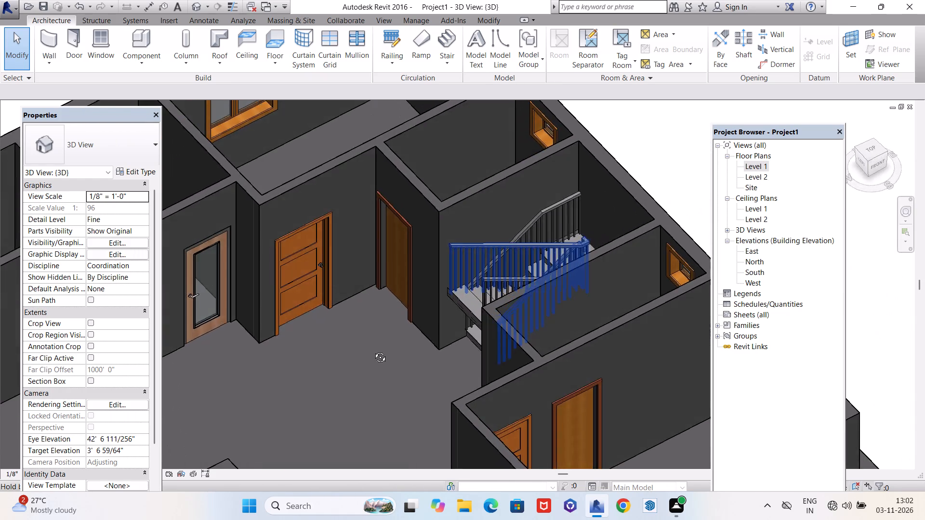
middle_click_drag(373, 350, 539, 221, "shift")
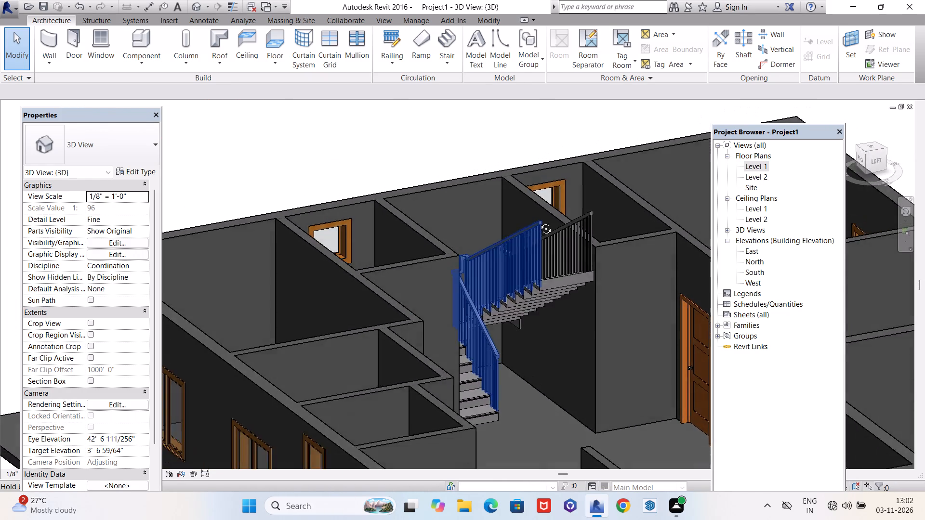
middle_click_drag(539, 221, 534, 195, "shift")
scroll(532, 331, "up", 5)
scroll(529, 338, "down", 1)
scroll(527, 340, "up", 3)
scroll(525, 341, "down", 1)
scroll(525, 341, "up", 5)
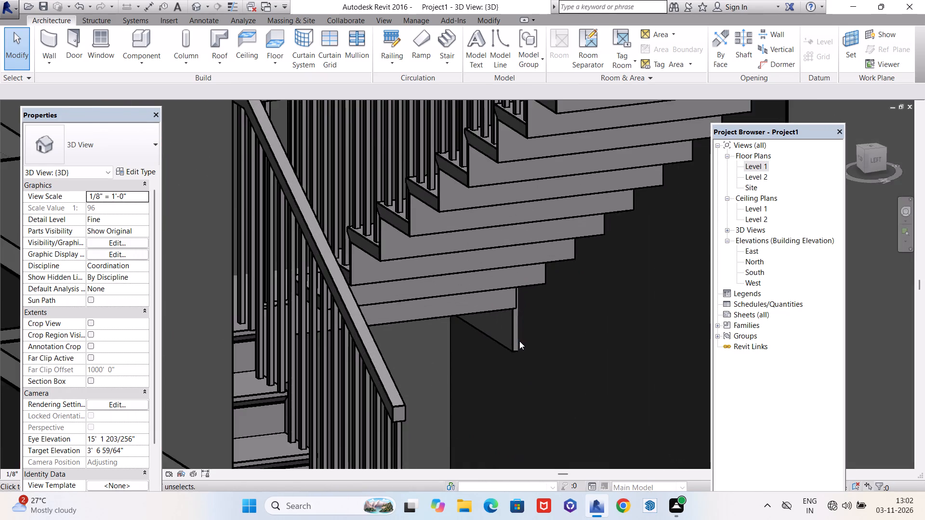
scroll(519, 341, "up", 4)
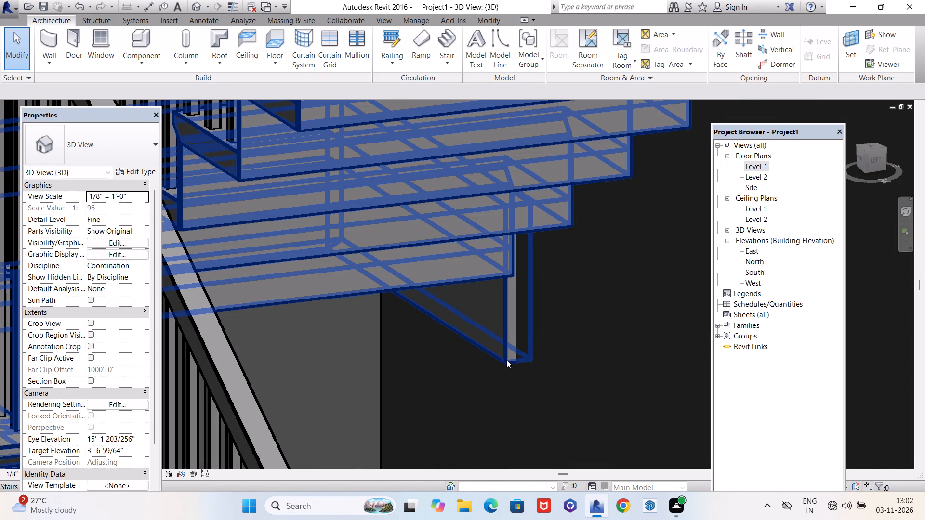
scroll(512, 358, "down", 10)
middle_click_drag(518, 369, 445, 361, "shift")
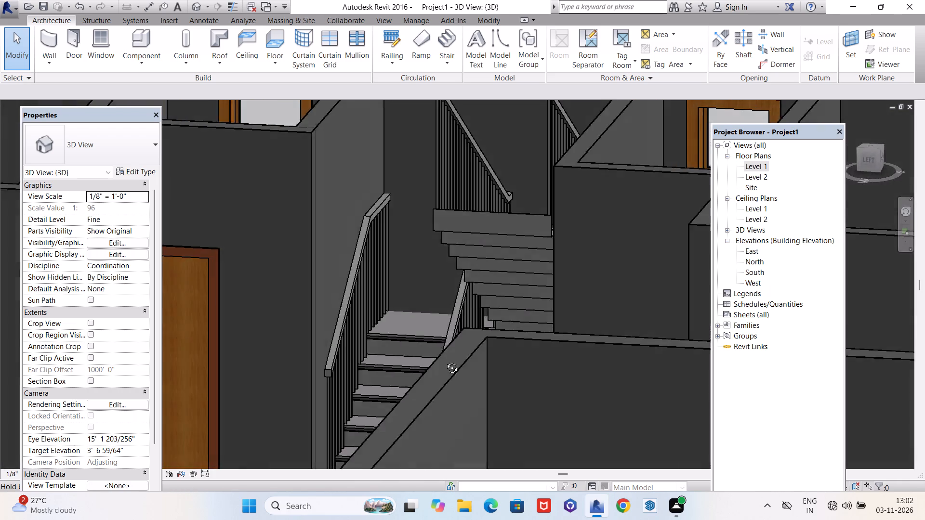
middle_click_drag(445, 361, 527, 501, "shift")
scroll(509, 389, "down", 5)
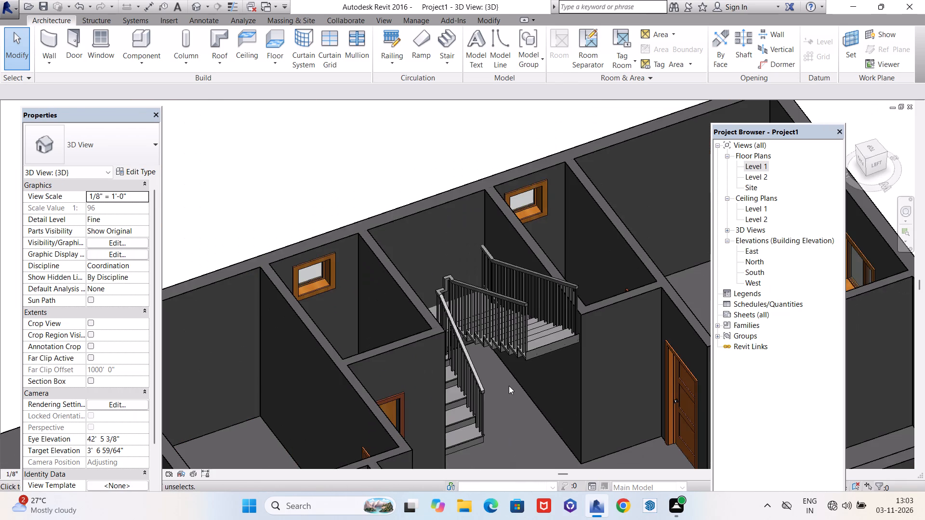
Examine the stair, its railings and the surrounding rooms from opposite sides and from above in 3D.
middle_click_drag(509, 386, 450, 369, "shift")
scroll(453, 340, "up", 1)
scroll(453, 340, "down", 9)
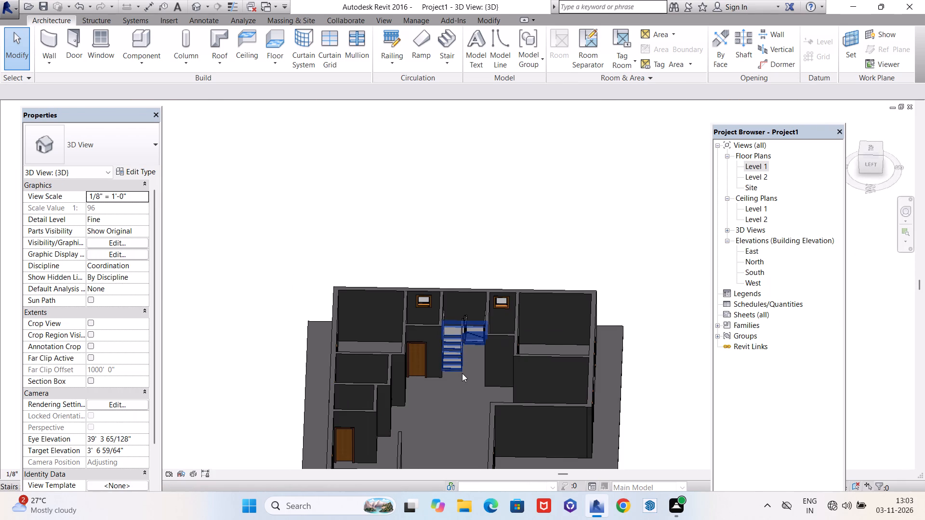
middle_click_drag(462, 374, 373, 368, "shift")
scroll(508, 332, "up", 6)
scroll(446, 331, "up", 6)
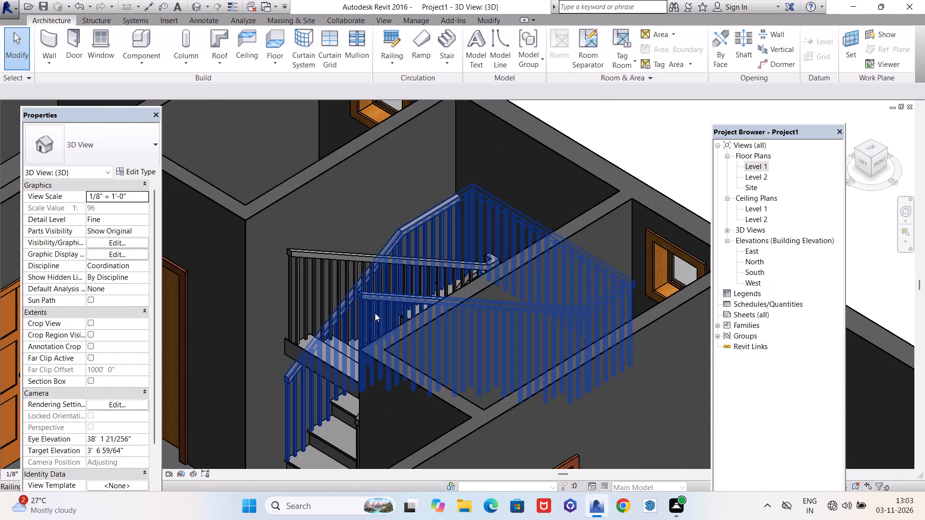
scroll(462, 299, "down", 4)
scroll(463, 305, "up", 1)
scroll(464, 306, "down", 2)
middle_click_drag(362, 329, 568, 349, "shift")
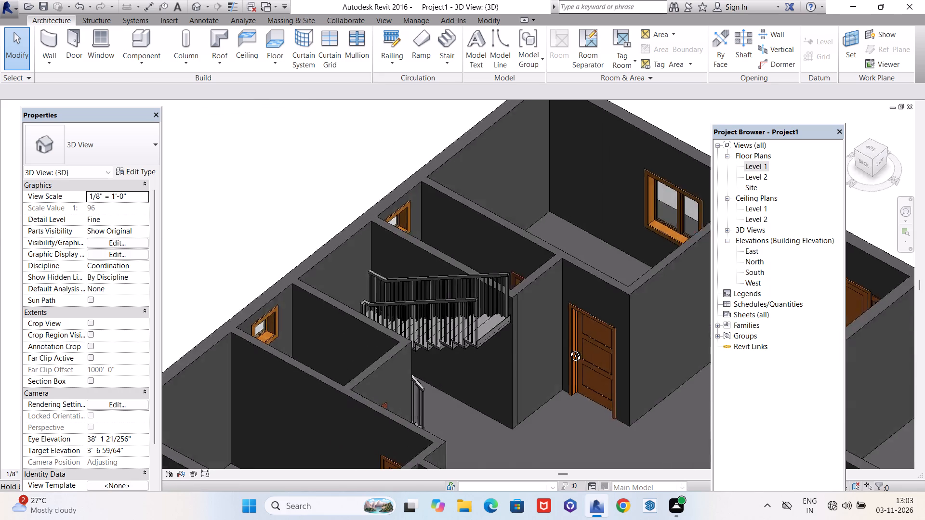
middle_click_drag(568, 349, 530, 333, "shift")
scroll(499, 313, "down", 3)
middle_click_drag(503, 325, 426, 332, "shift")
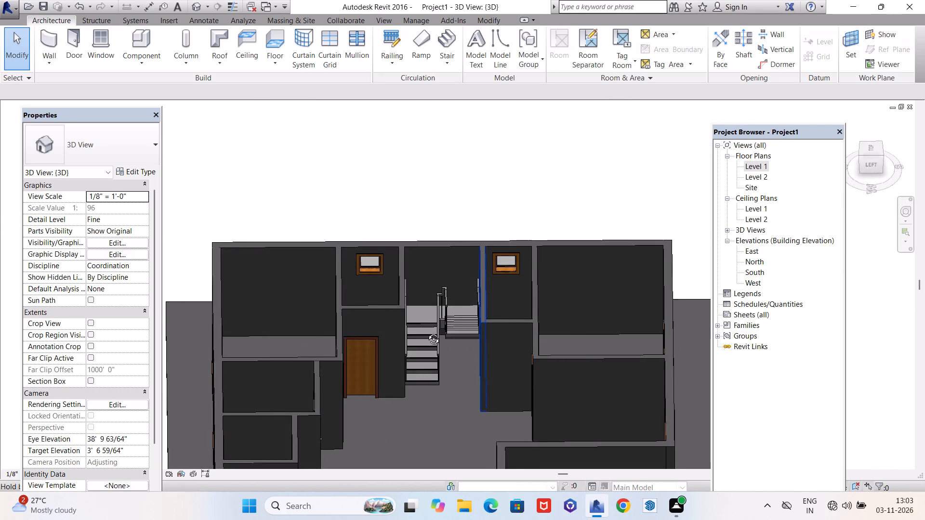
middle_click_drag(426, 332, 425, 332, "shift")
scroll(434, 298, "down", 3)
scroll(435, 296, "up", 1)
scroll(435, 296, "down", 2)
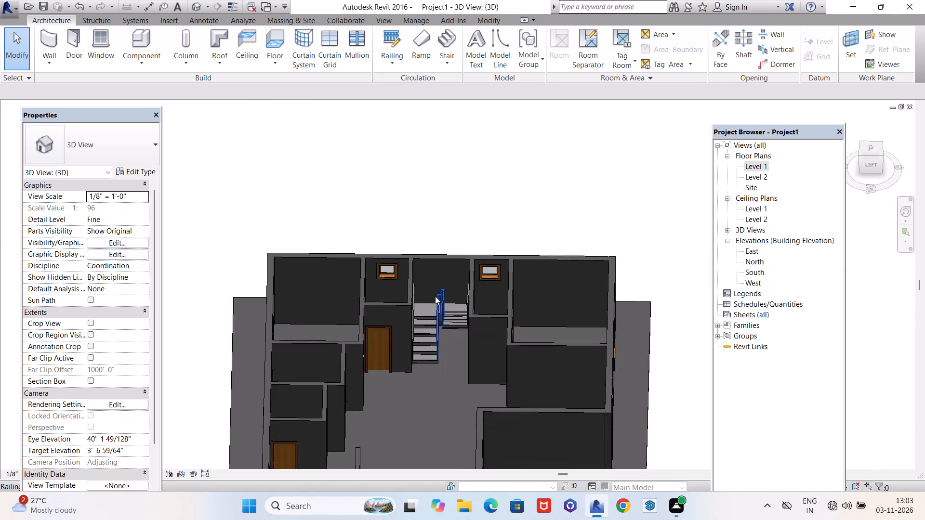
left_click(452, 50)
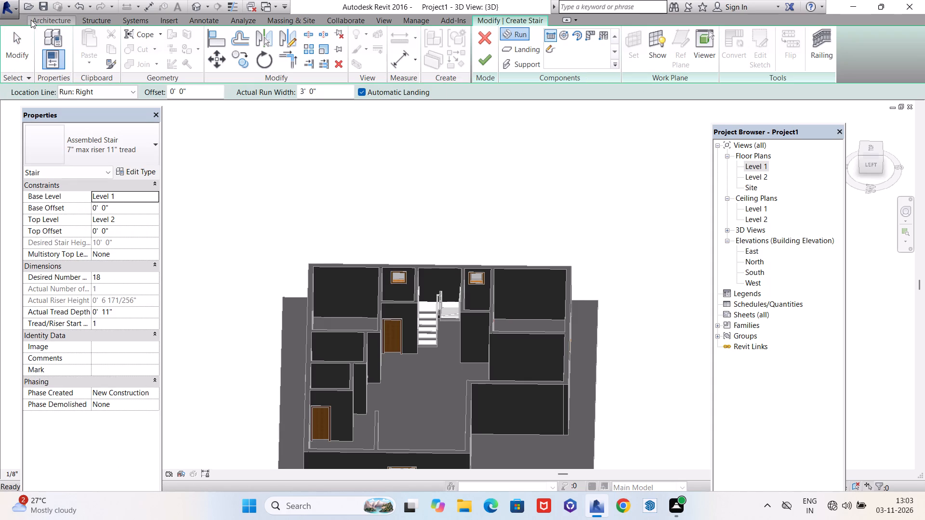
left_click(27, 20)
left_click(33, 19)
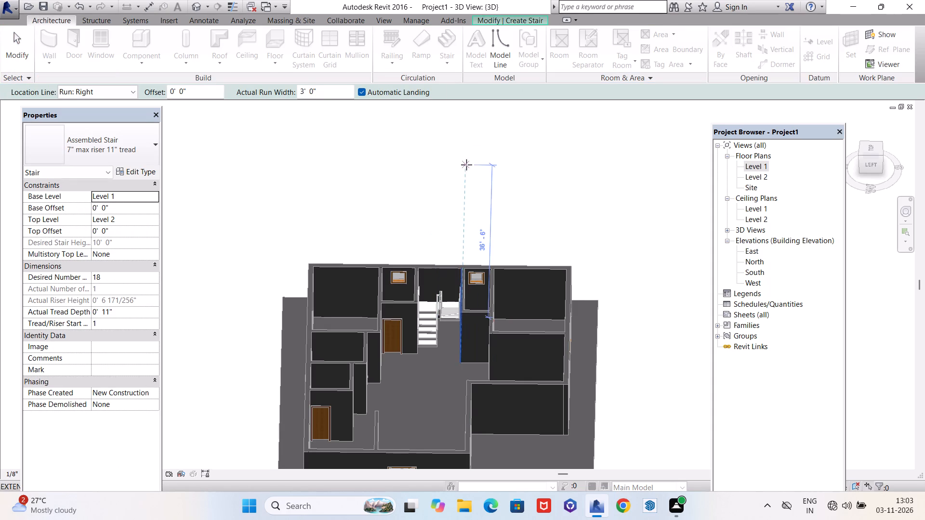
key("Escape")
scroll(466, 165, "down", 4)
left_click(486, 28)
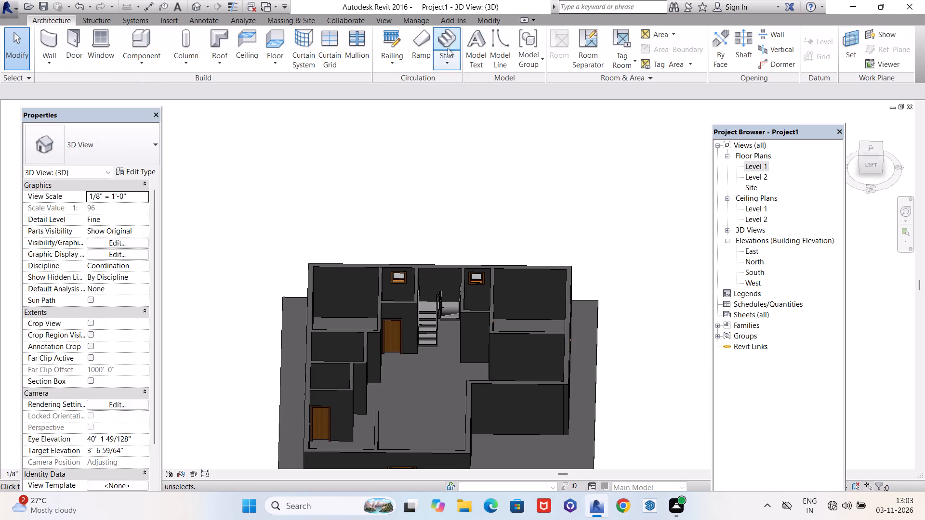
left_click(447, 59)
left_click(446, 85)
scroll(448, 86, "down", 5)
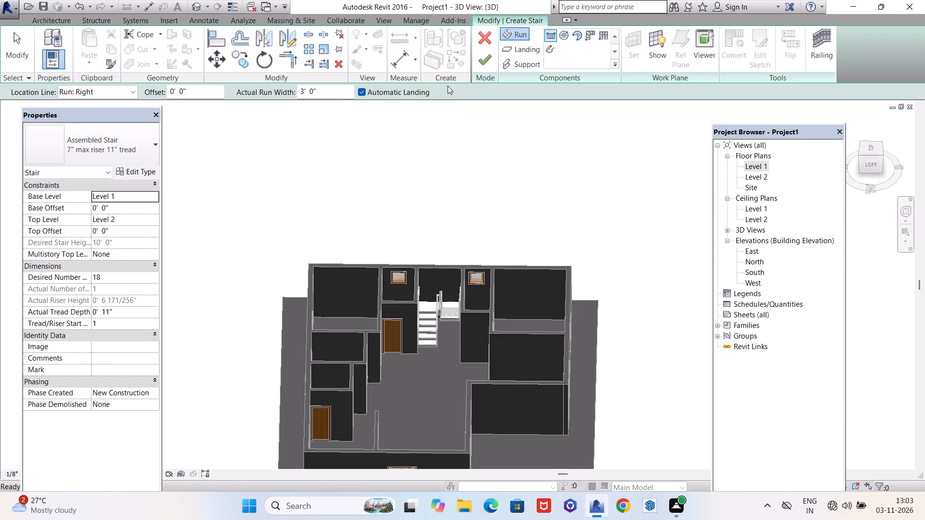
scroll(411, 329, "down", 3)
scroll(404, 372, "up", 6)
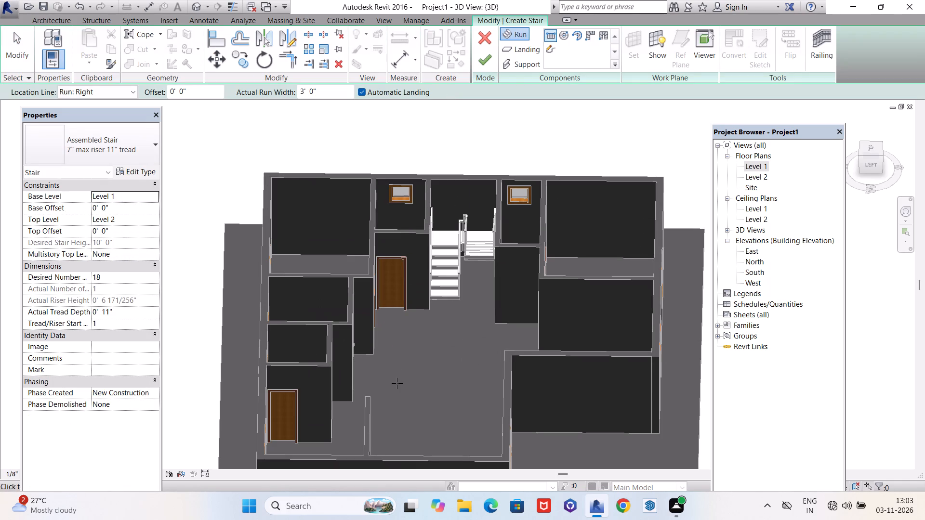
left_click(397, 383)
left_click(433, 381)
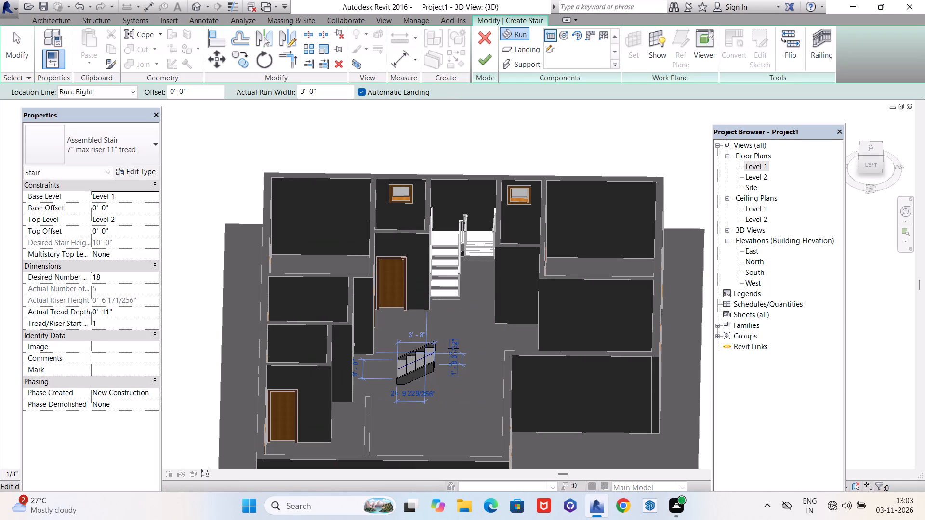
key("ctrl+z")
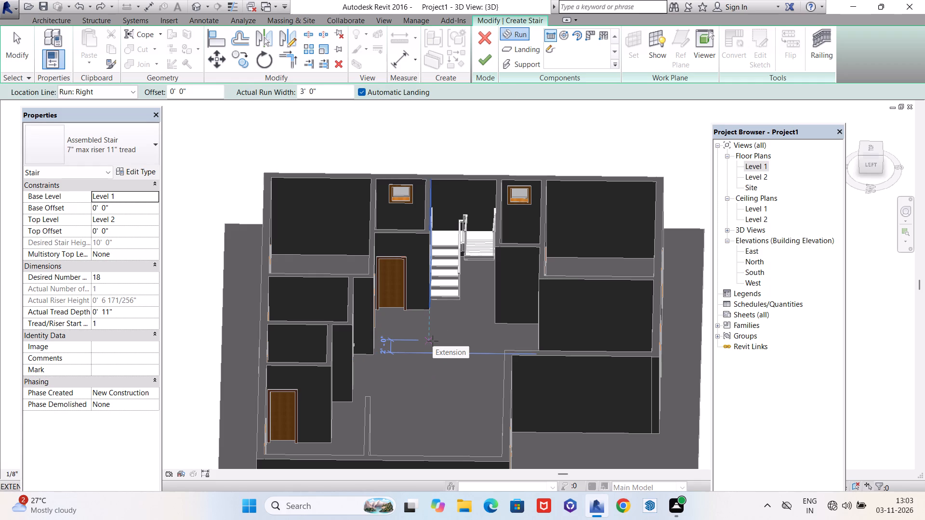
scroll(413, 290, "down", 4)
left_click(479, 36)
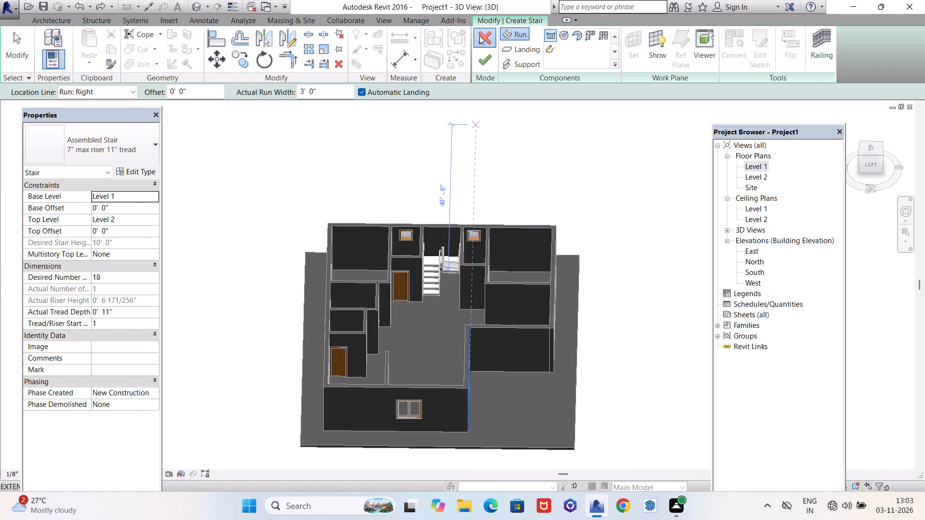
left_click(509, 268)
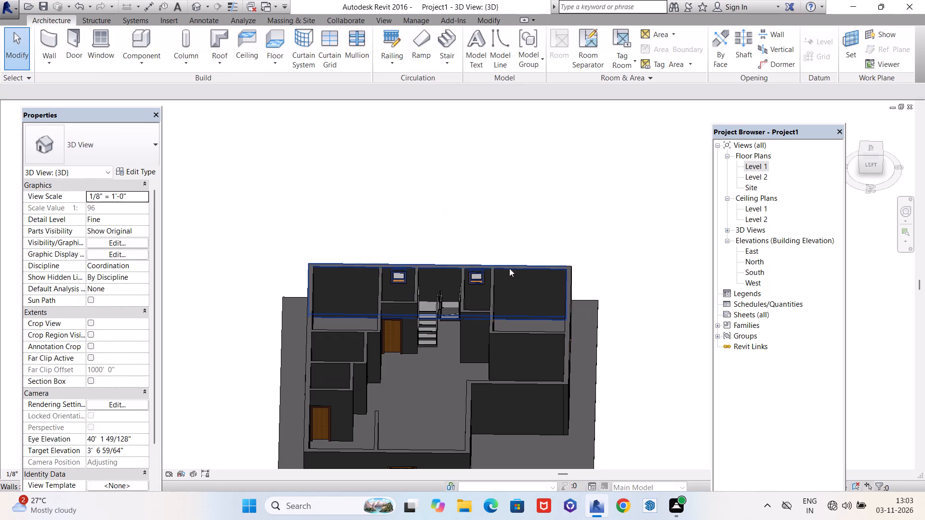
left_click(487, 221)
Delete the existing U-shaped stair from the east alcove in the 3D view.
scroll(475, 191, "down", 4)
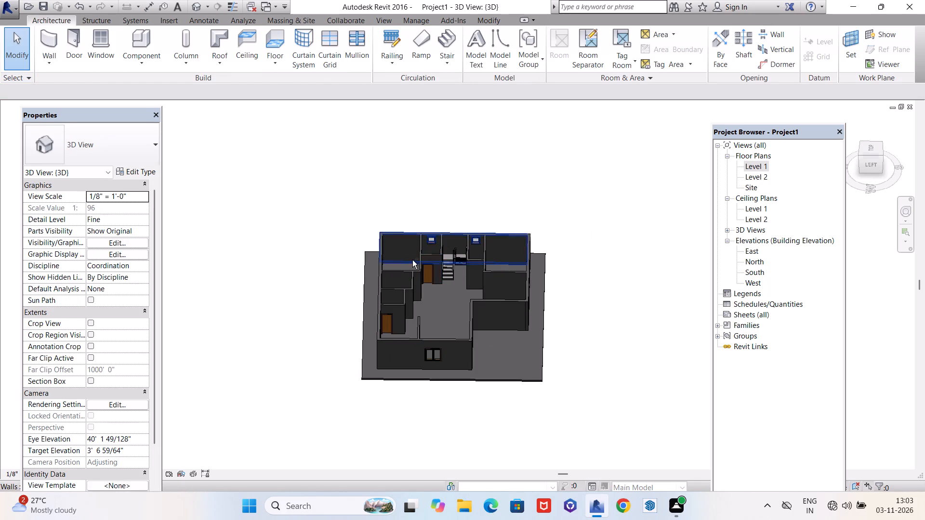
middle_click_drag(412, 260, 642, 300, "shift")
scroll(568, 227, "up", 6)
scroll(506, 249, "up", 6)
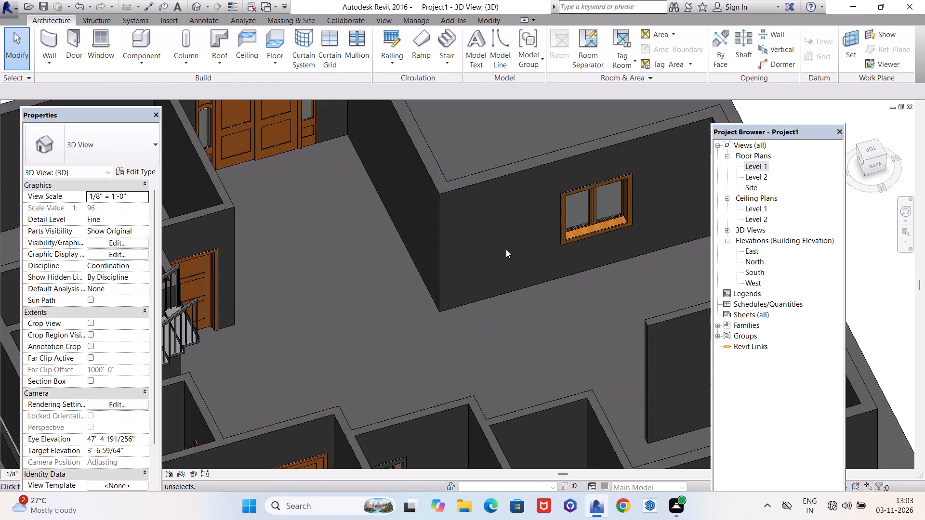
scroll(537, 251, "down", 5)
middle_click_drag(449, 292, 371, 245, "shift")
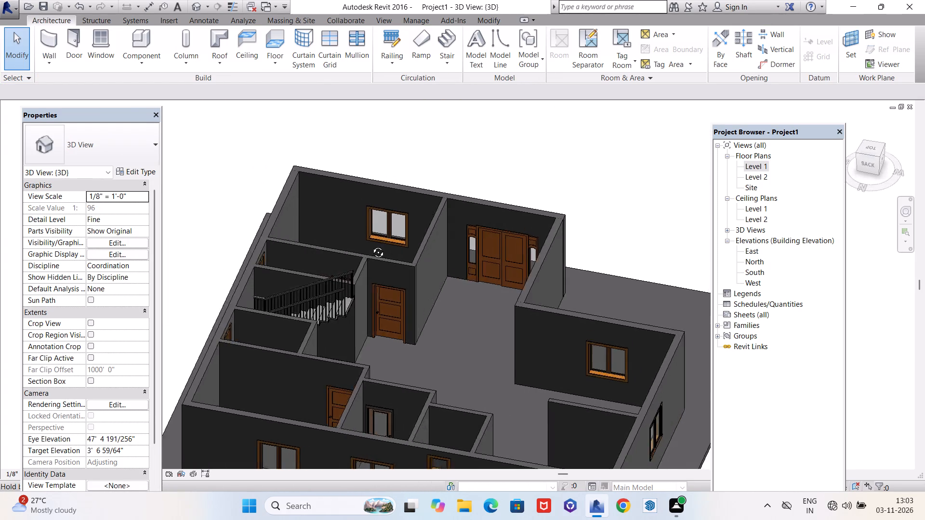
middle_click_drag(371, 245, 290, 216, "shift")
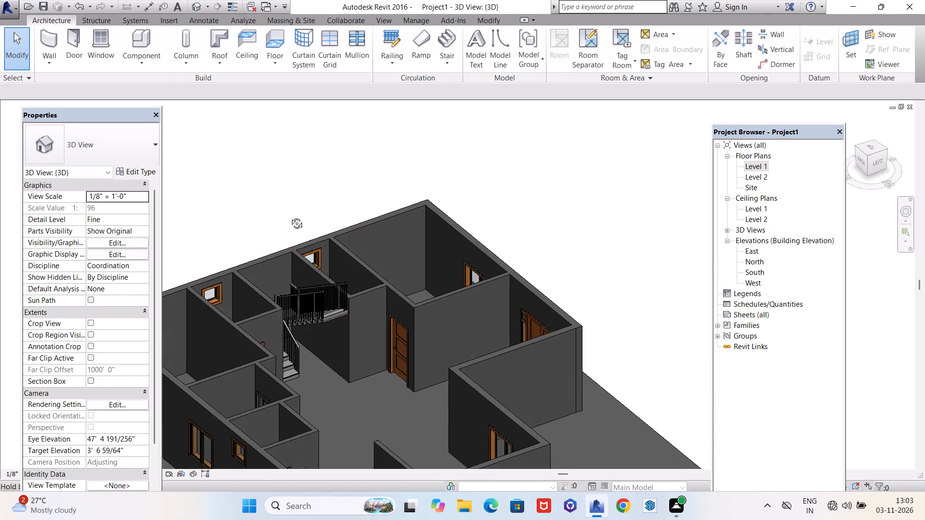
middle_click_drag(290, 216, 289, 229, "shift")
scroll(301, 332, "up", 4)
left_click(308, 316)
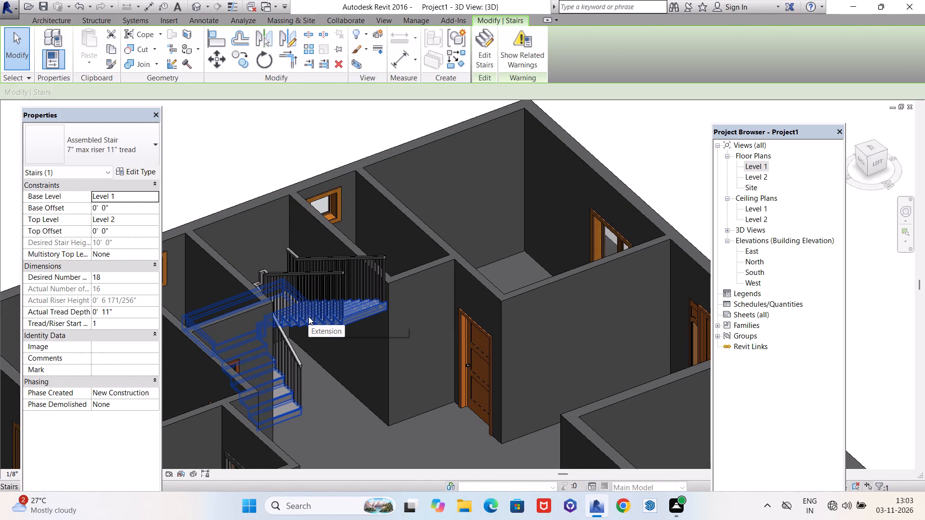
key("Delete")
Start a new component stair from Level 1 to Level 2 for the emptied east alcove.
middle_click_drag(323, 356, 269, 350, "shift")
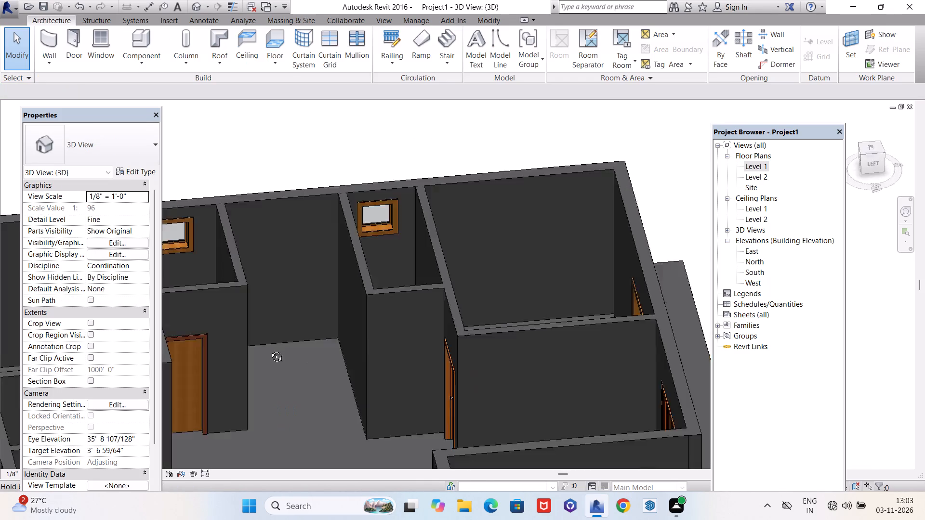
middle_click_drag(269, 350, 247, 345, "shift")
left_click_drag(282, 263, 358, 118)
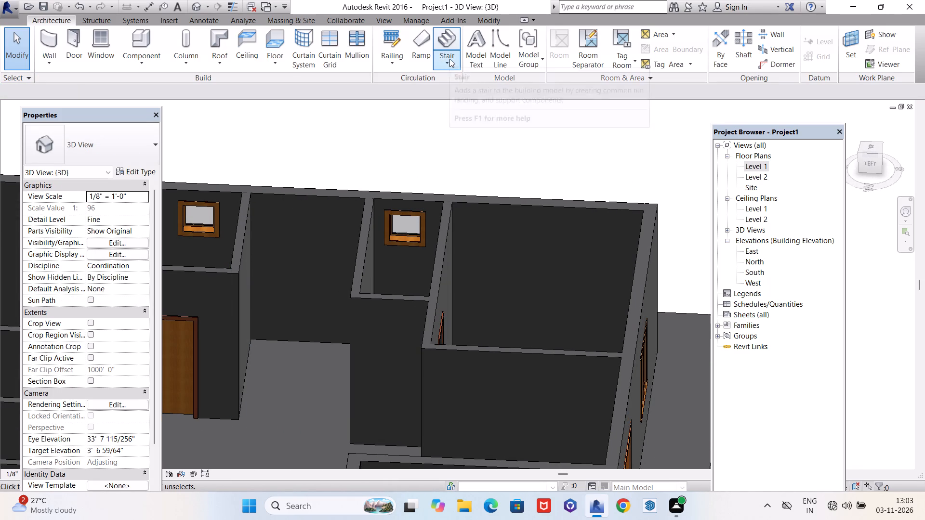
left_click(449, 59)
left_click(449, 78)
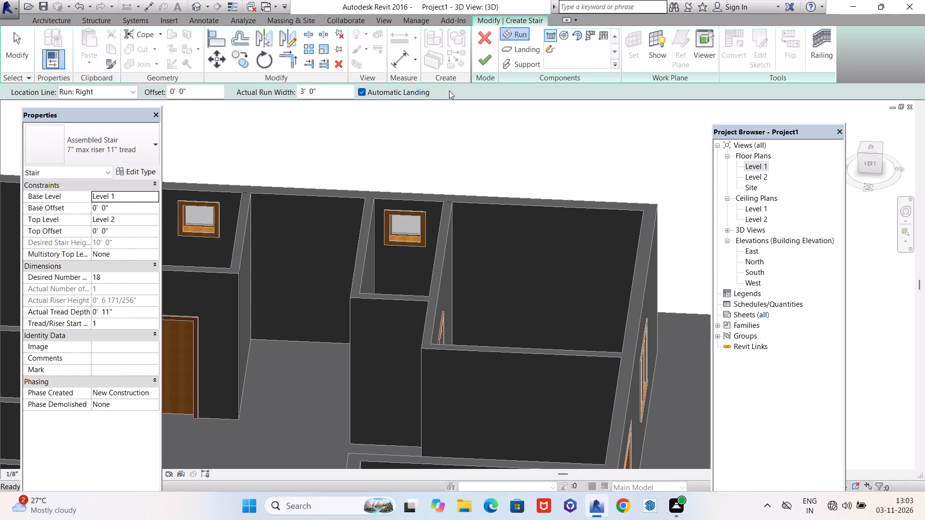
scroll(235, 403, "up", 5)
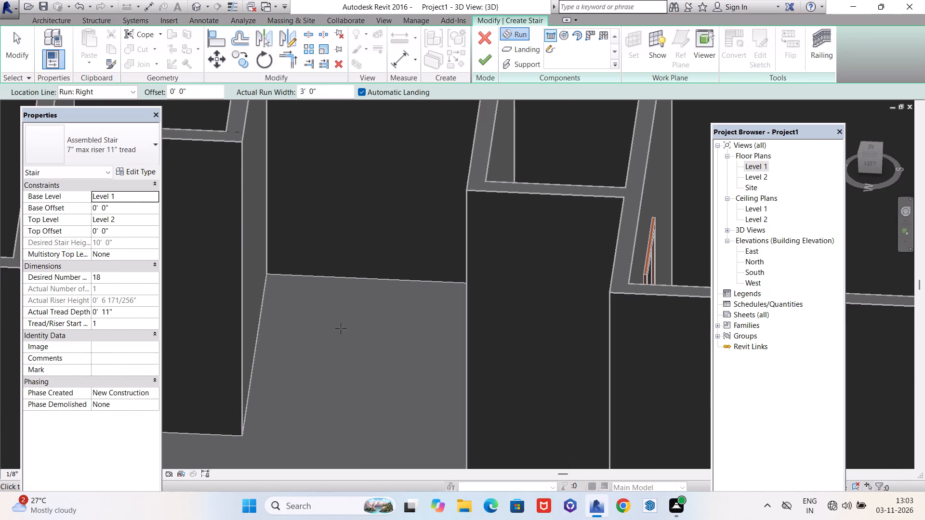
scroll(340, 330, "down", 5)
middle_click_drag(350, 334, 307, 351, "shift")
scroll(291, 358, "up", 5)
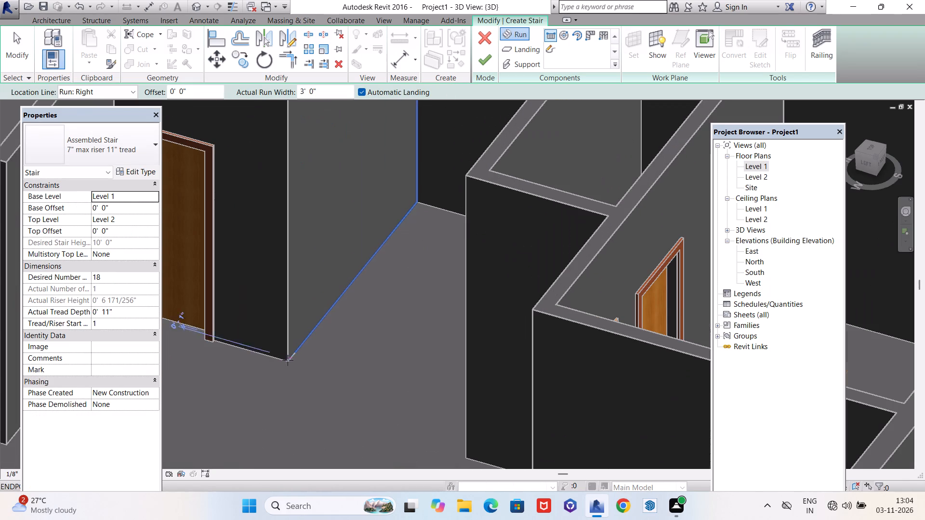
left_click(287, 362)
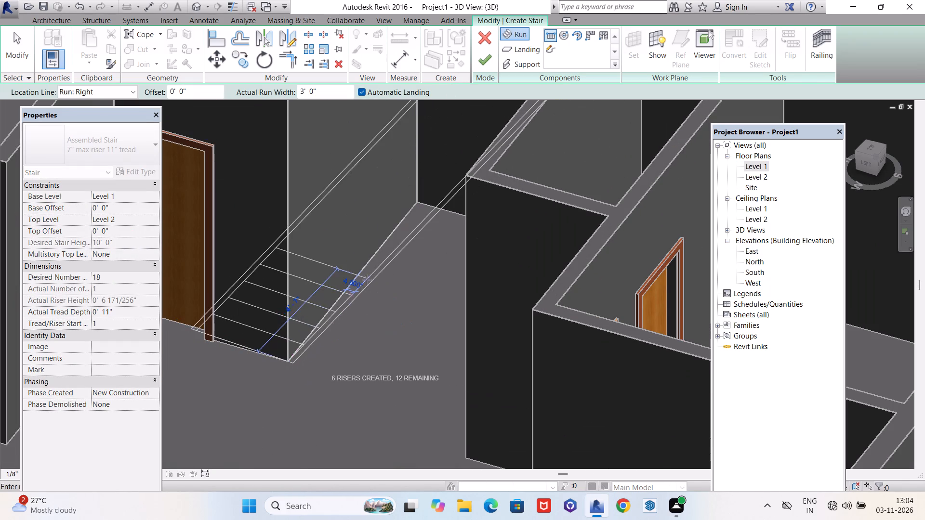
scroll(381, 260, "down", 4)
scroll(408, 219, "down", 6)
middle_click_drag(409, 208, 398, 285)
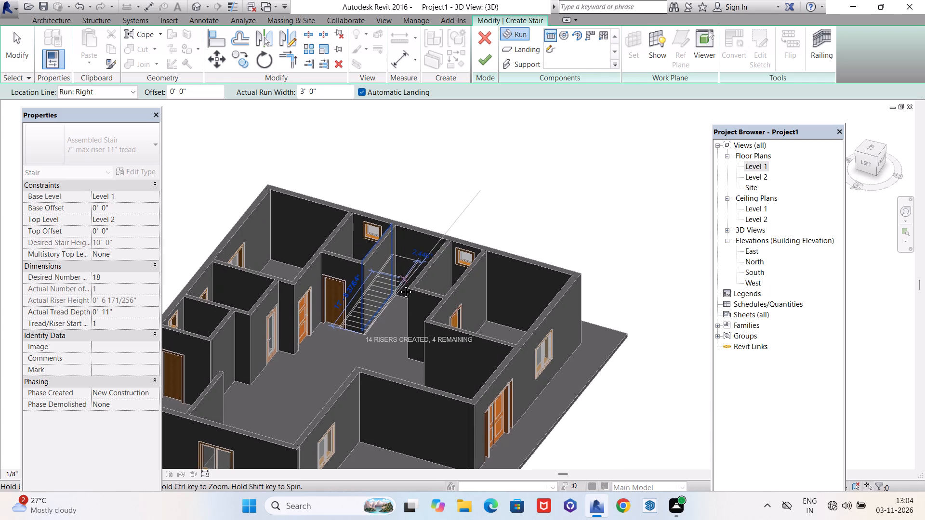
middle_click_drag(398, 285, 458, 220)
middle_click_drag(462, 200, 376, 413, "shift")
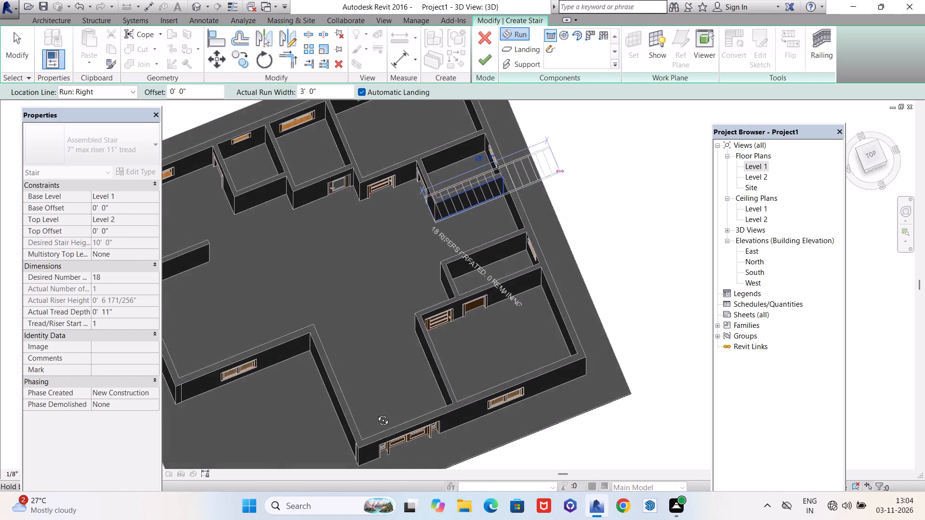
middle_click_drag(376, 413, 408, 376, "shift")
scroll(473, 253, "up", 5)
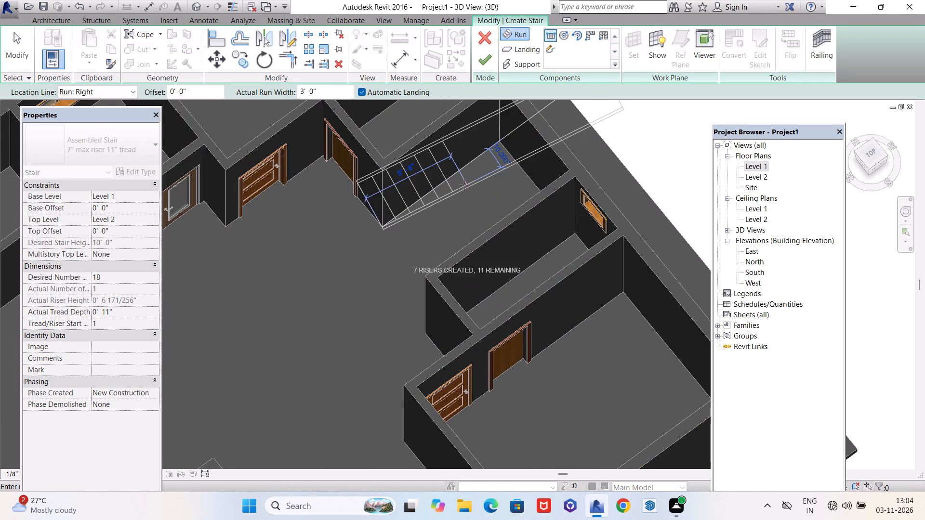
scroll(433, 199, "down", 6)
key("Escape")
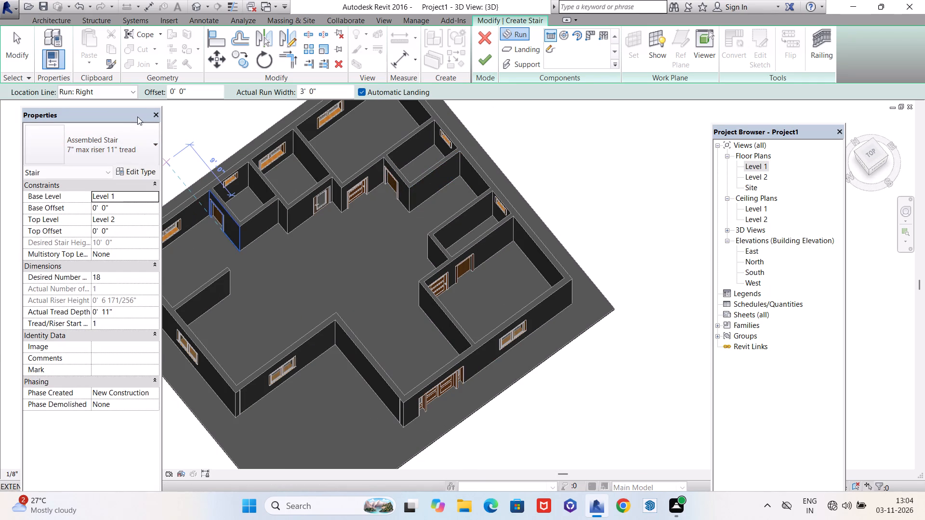
With the location line at Run: Left, draw an 8-riser run about 6'-5" long along the alcove's north wall from its outer corner.
left_click(132, 91)
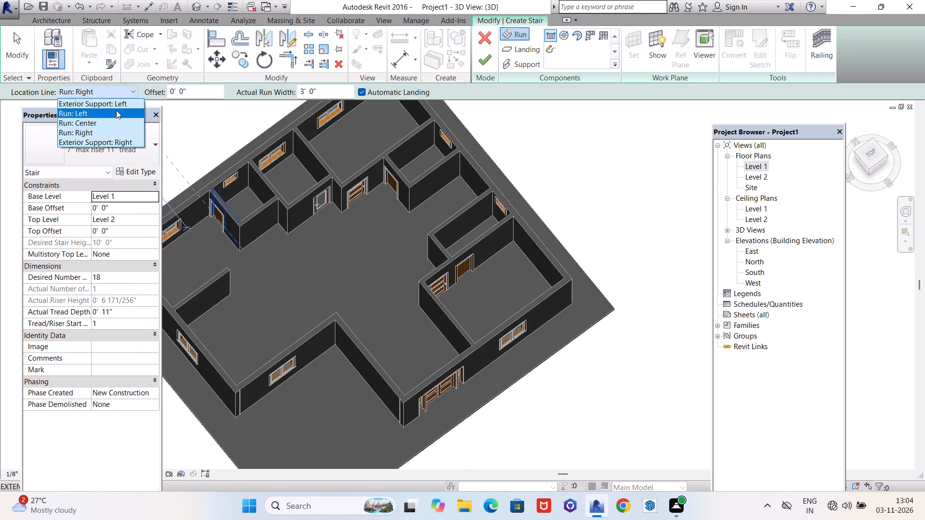
left_click(112, 113)
scroll(399, 203, "up", 5)
scroll(408, 205, "down", 1)
scroll(408, 206, "up", 8)
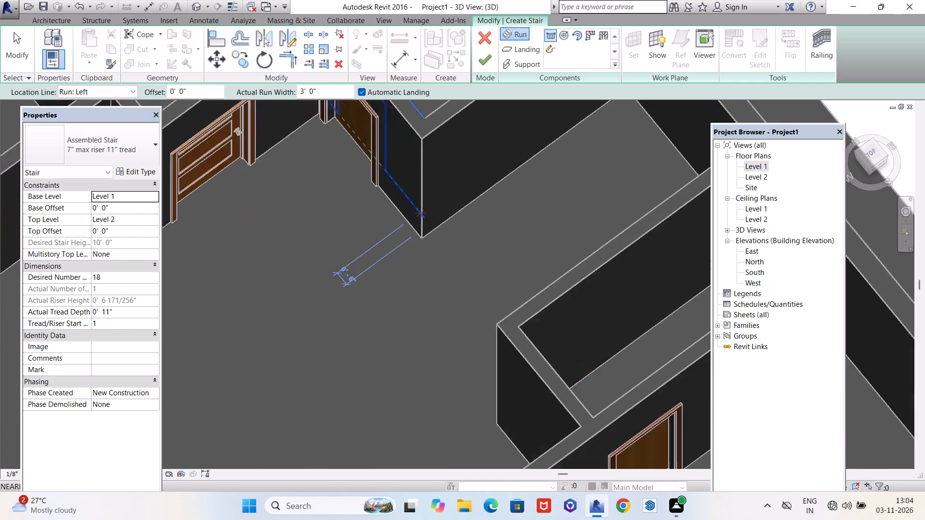
scroll(421, 213, "up", 1)
left_click(426, 253)
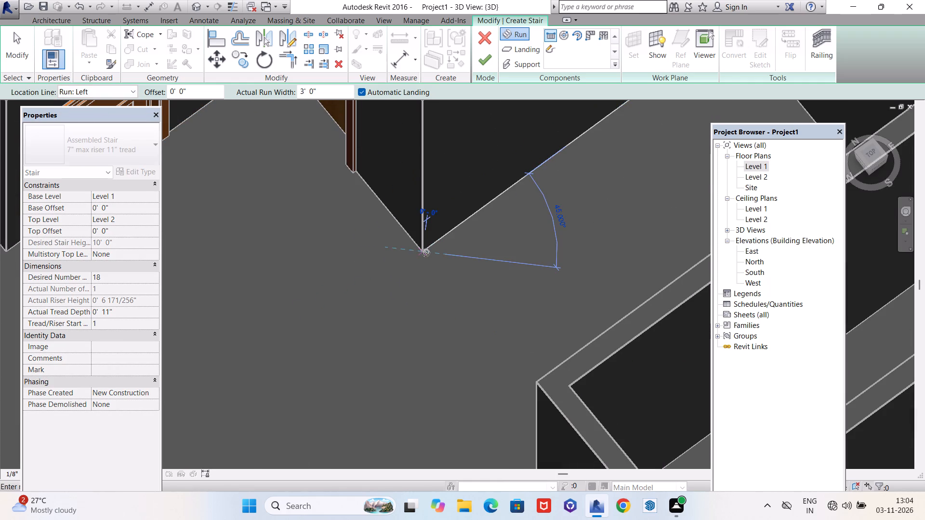
scroll(422, 258, "down", 10)
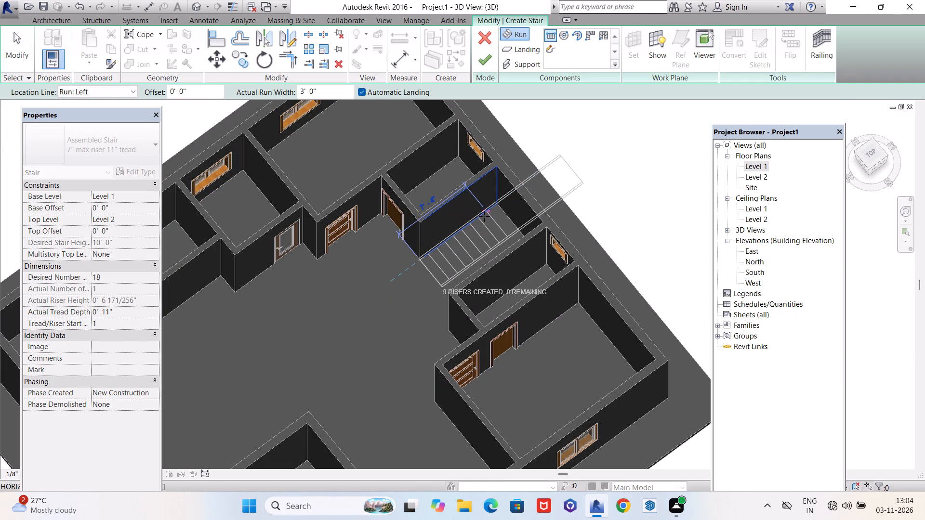
scroll(484, 216, "up", 5)
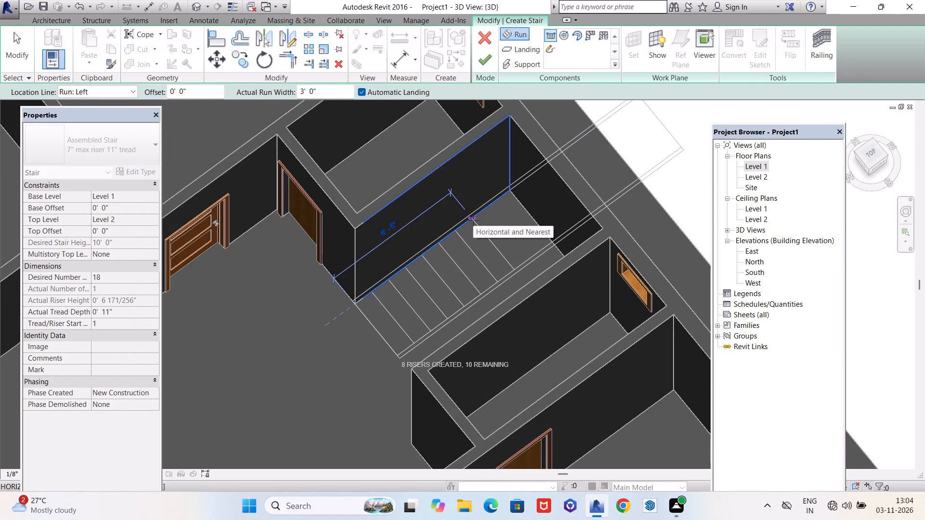
left_click(470, 221)
Examine the new run's top end and the free space beside it in the alcove from several 3D angles.
scroll(470, 221, "down", 5)
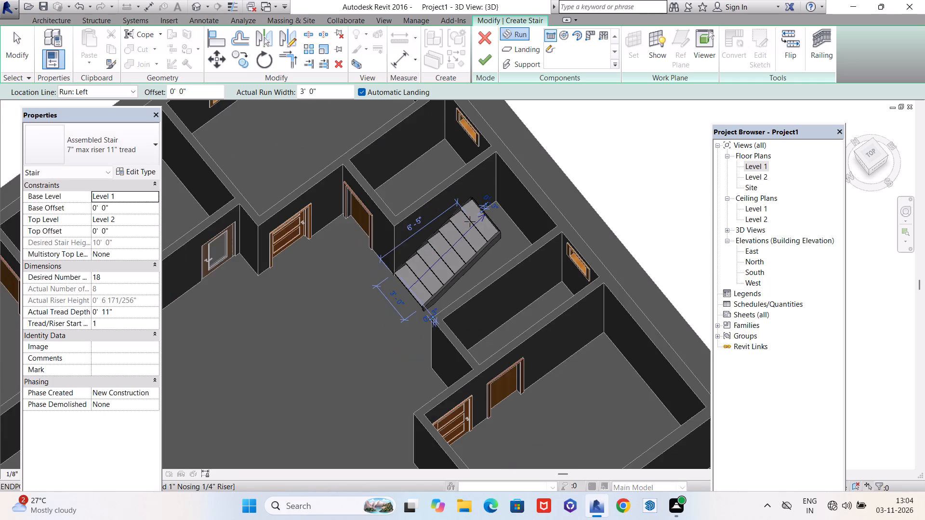
middle_click_drag(470, 222, 399, 204)
middle_click_drag(357, 237, 414, 217, "shift")
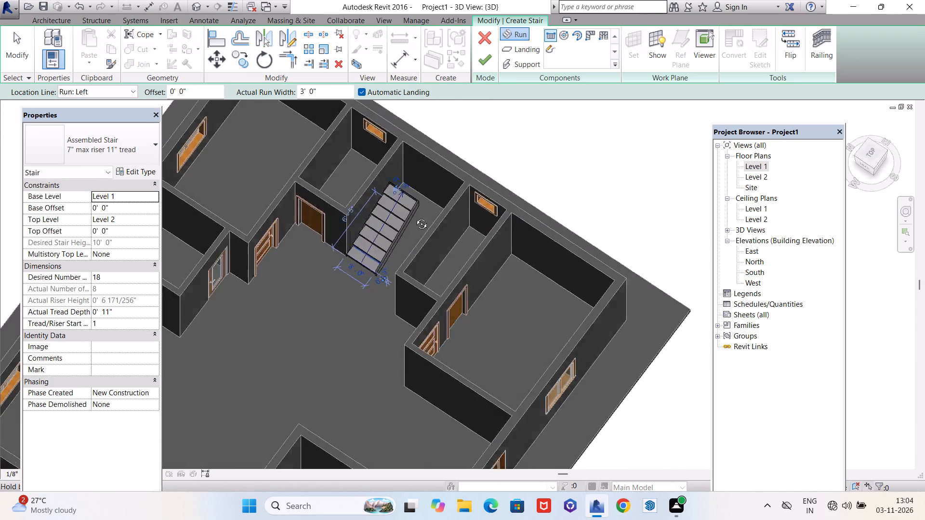
middle_click_drag(414, 217, 525, 161, "shift")
scroll(352, 183, "up", 5)
scroll(390, 190, "down", 1)
scroll(394, 189, "up", 5)
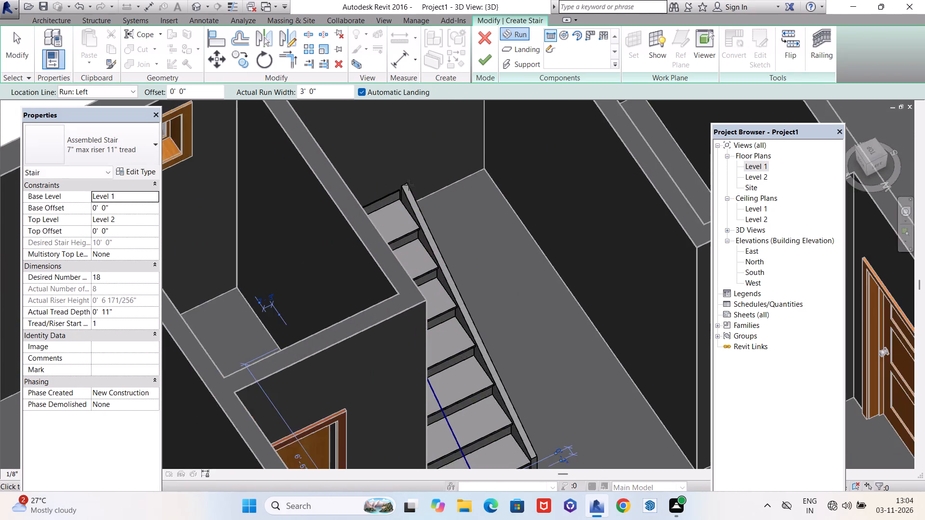
scroll(410, 184, "up", 5)
scroll(419, 237, "down", 6)
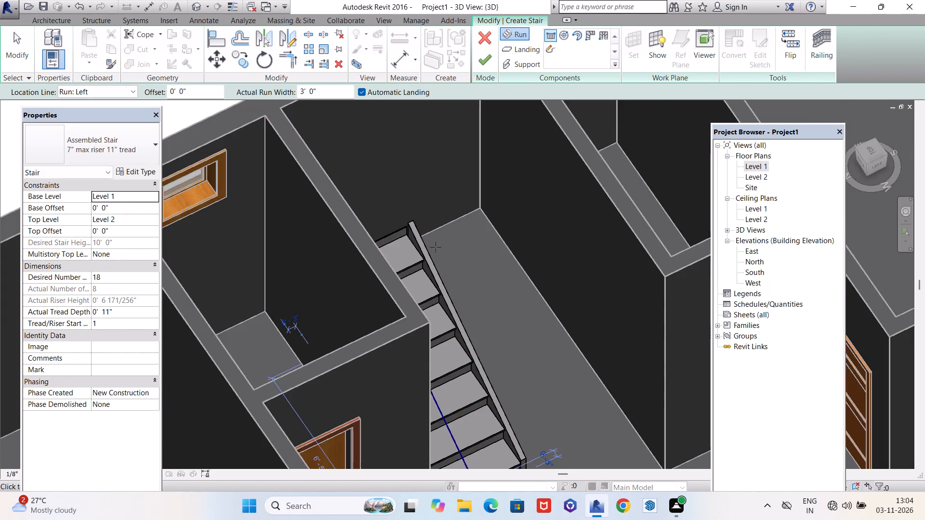
scroll(436, 247, "down", 4)
middle_click_drag(467, 268, 403, 246, "shift")
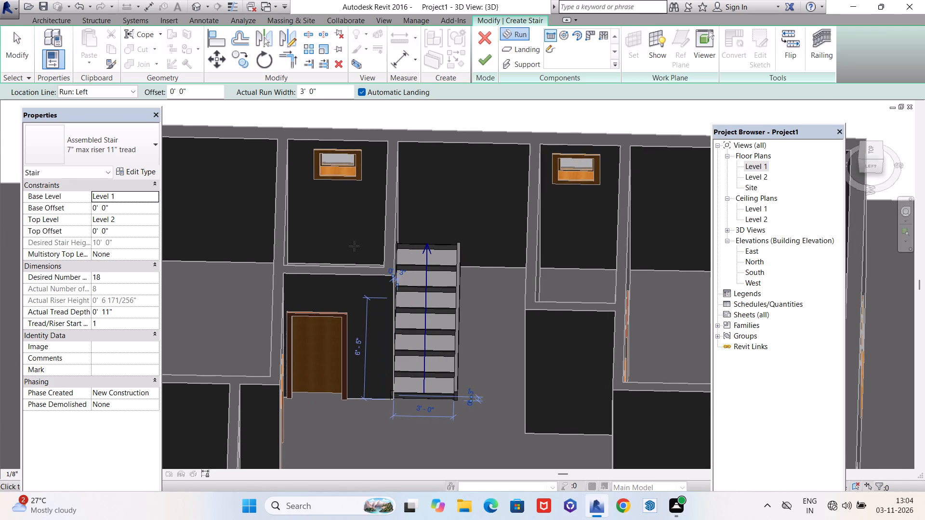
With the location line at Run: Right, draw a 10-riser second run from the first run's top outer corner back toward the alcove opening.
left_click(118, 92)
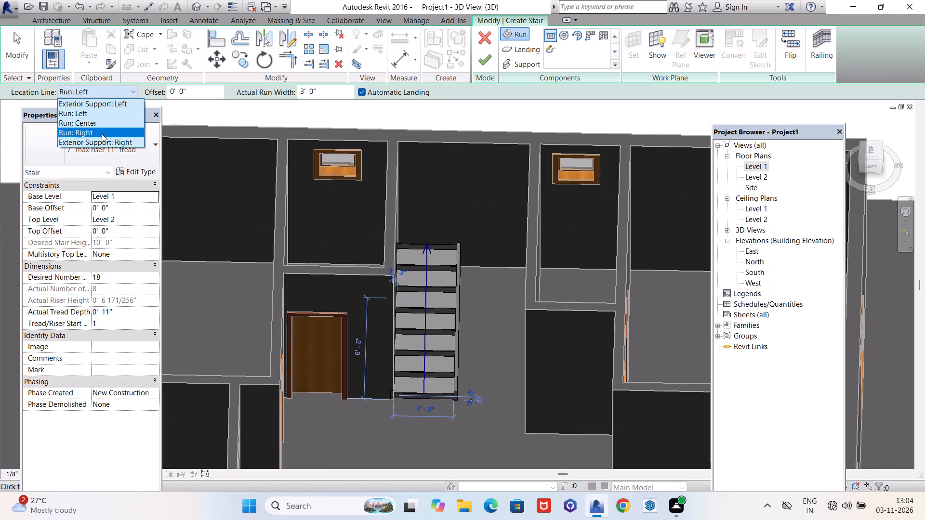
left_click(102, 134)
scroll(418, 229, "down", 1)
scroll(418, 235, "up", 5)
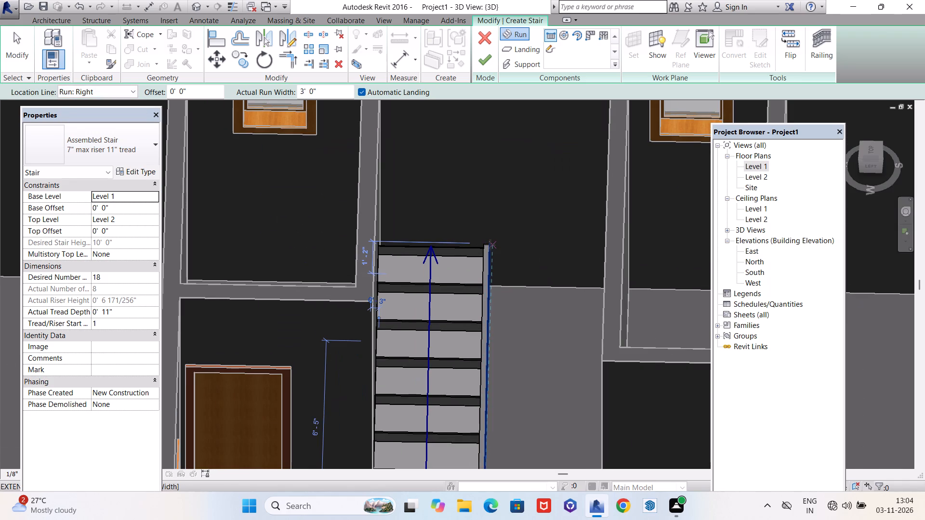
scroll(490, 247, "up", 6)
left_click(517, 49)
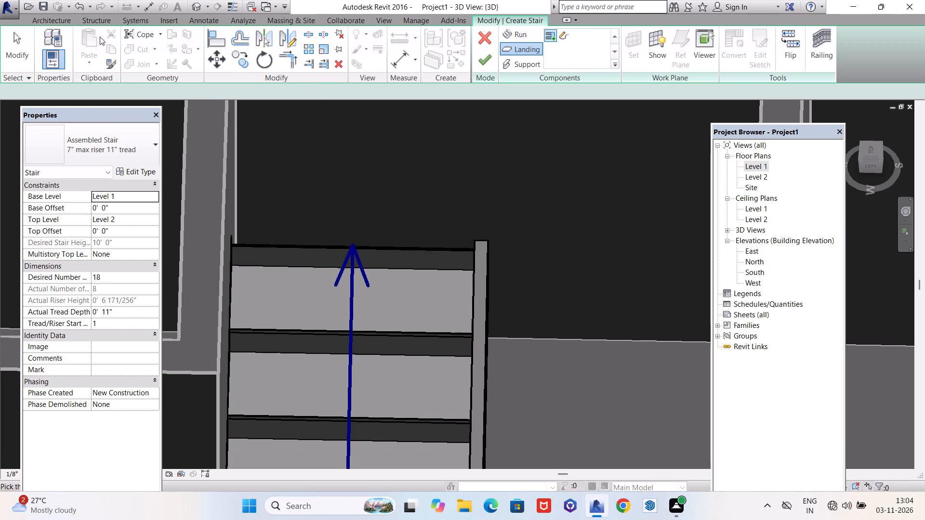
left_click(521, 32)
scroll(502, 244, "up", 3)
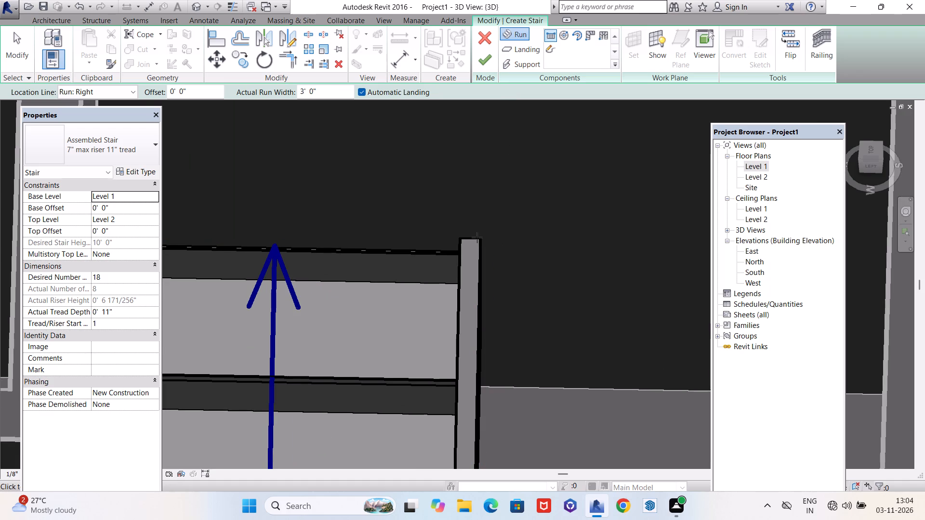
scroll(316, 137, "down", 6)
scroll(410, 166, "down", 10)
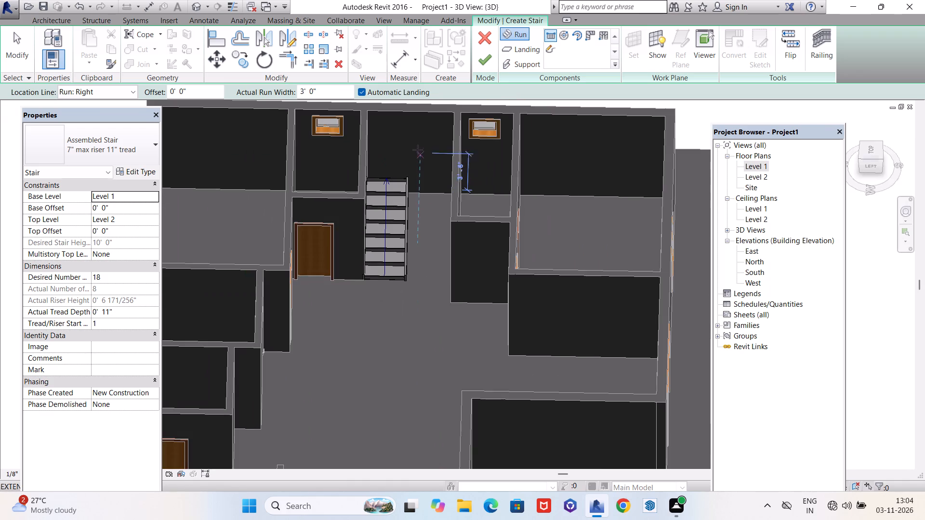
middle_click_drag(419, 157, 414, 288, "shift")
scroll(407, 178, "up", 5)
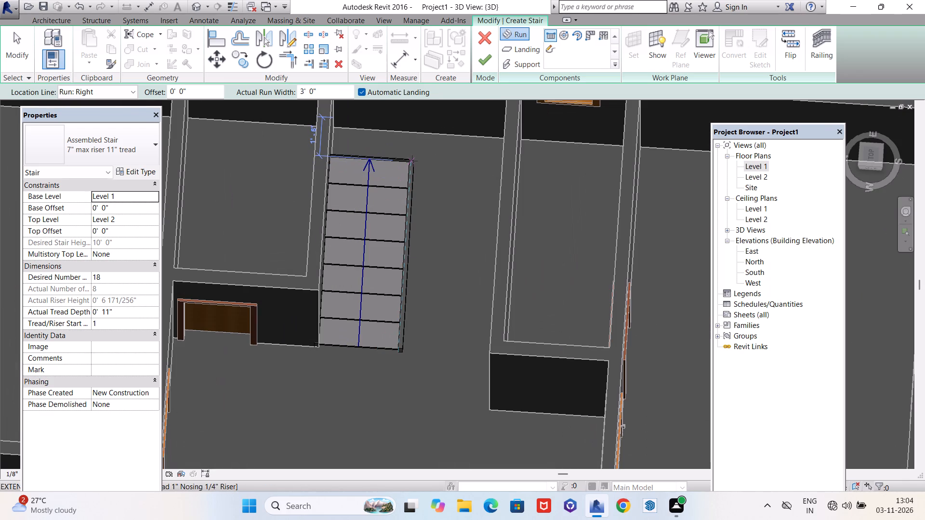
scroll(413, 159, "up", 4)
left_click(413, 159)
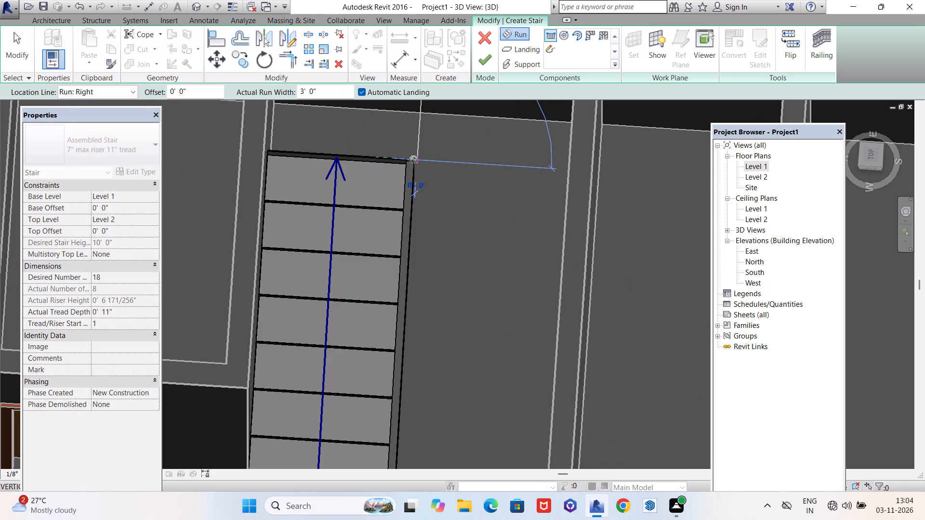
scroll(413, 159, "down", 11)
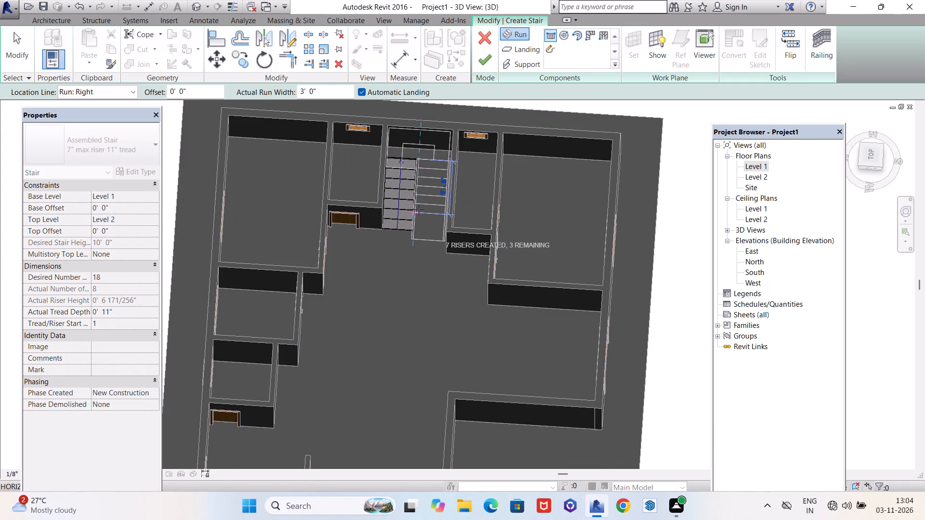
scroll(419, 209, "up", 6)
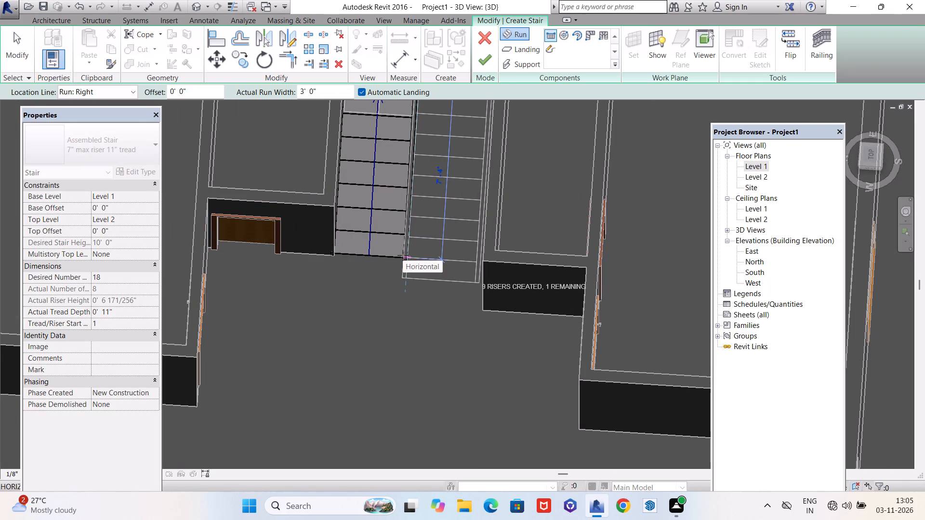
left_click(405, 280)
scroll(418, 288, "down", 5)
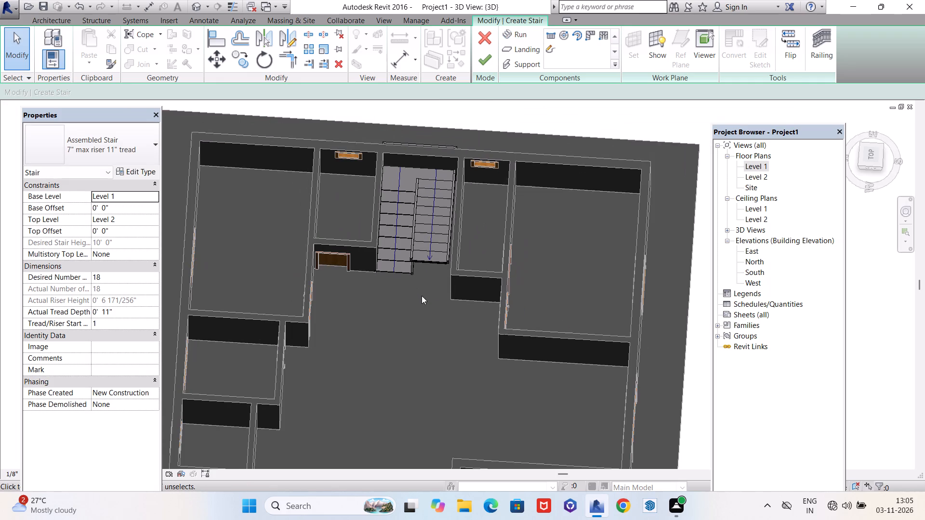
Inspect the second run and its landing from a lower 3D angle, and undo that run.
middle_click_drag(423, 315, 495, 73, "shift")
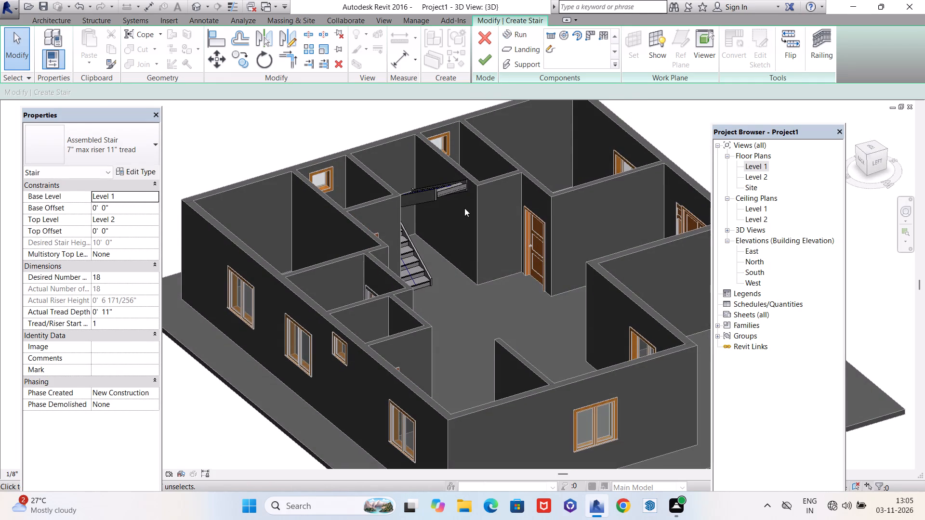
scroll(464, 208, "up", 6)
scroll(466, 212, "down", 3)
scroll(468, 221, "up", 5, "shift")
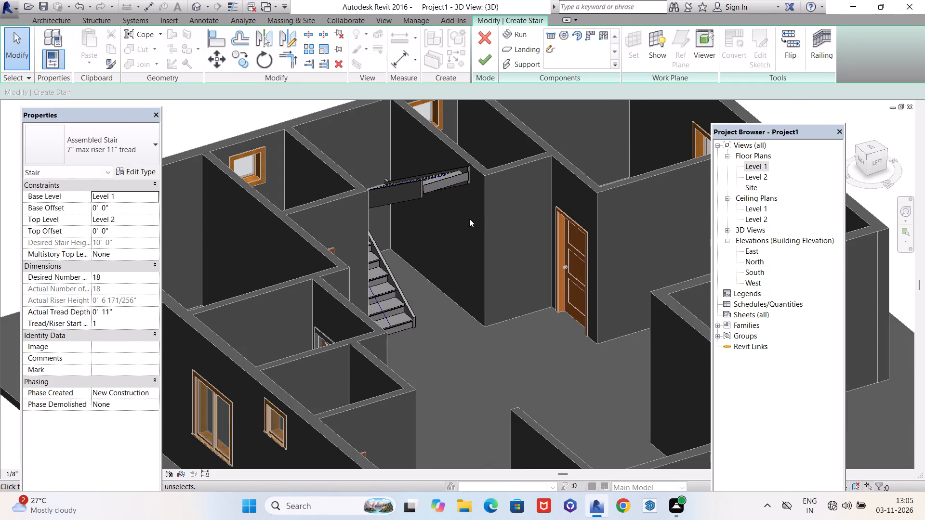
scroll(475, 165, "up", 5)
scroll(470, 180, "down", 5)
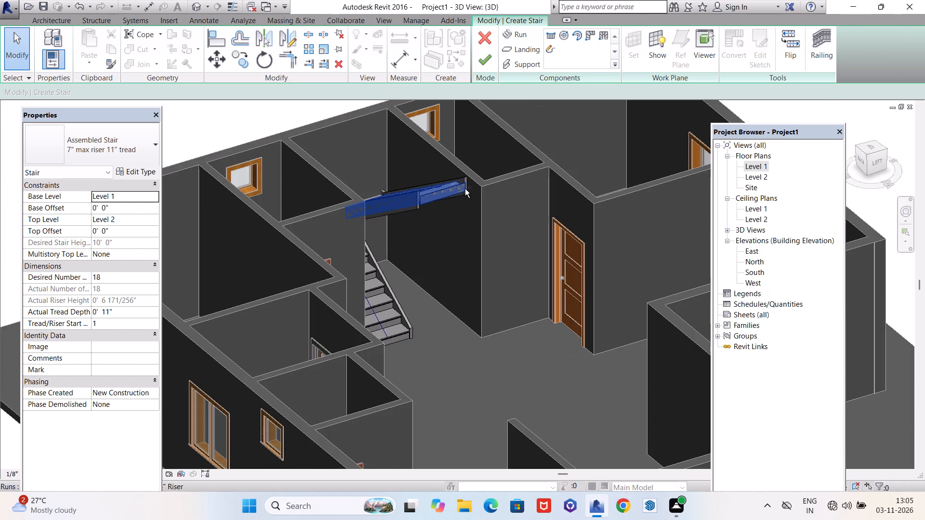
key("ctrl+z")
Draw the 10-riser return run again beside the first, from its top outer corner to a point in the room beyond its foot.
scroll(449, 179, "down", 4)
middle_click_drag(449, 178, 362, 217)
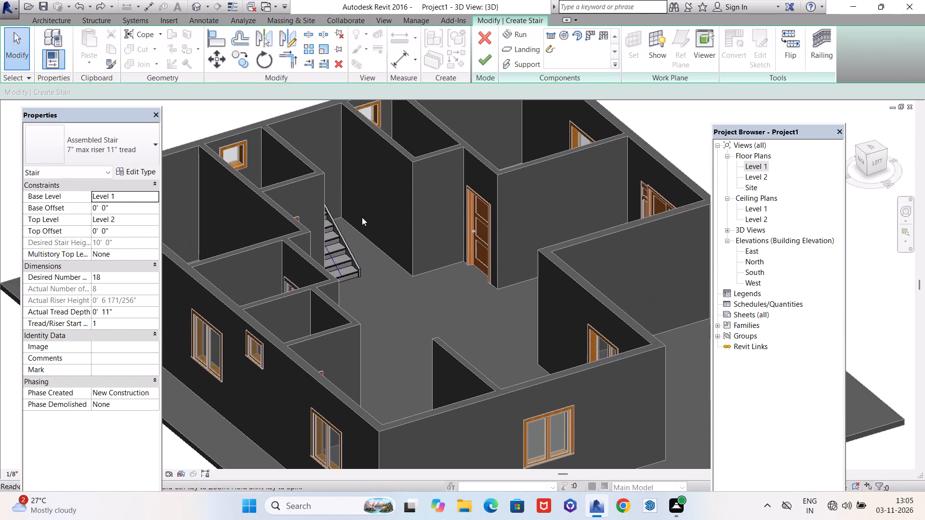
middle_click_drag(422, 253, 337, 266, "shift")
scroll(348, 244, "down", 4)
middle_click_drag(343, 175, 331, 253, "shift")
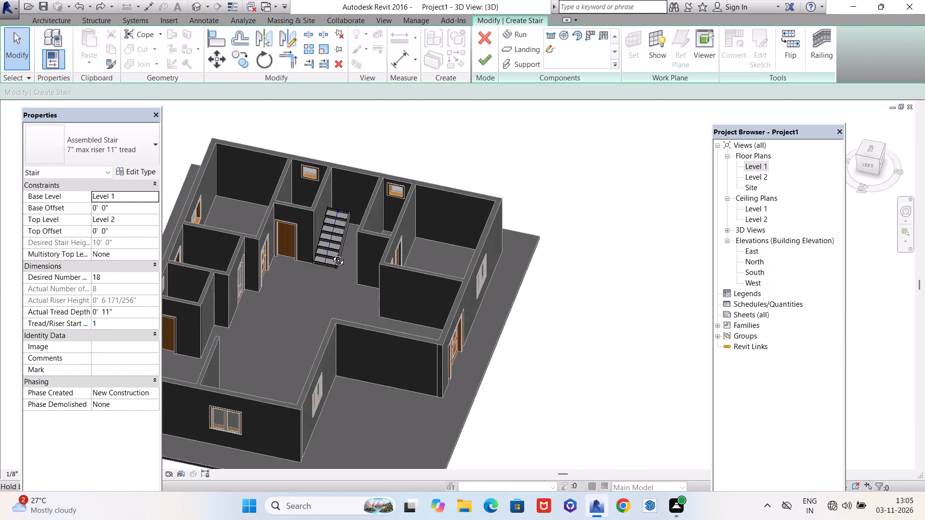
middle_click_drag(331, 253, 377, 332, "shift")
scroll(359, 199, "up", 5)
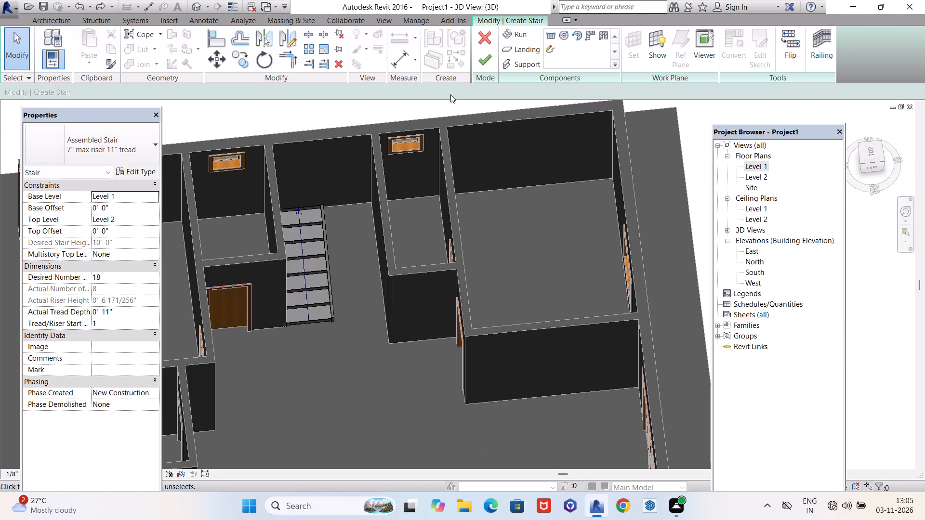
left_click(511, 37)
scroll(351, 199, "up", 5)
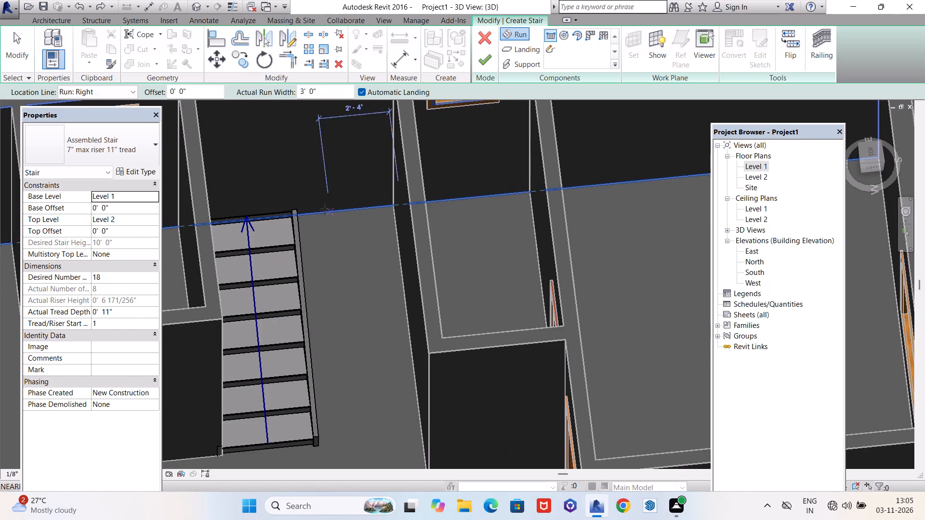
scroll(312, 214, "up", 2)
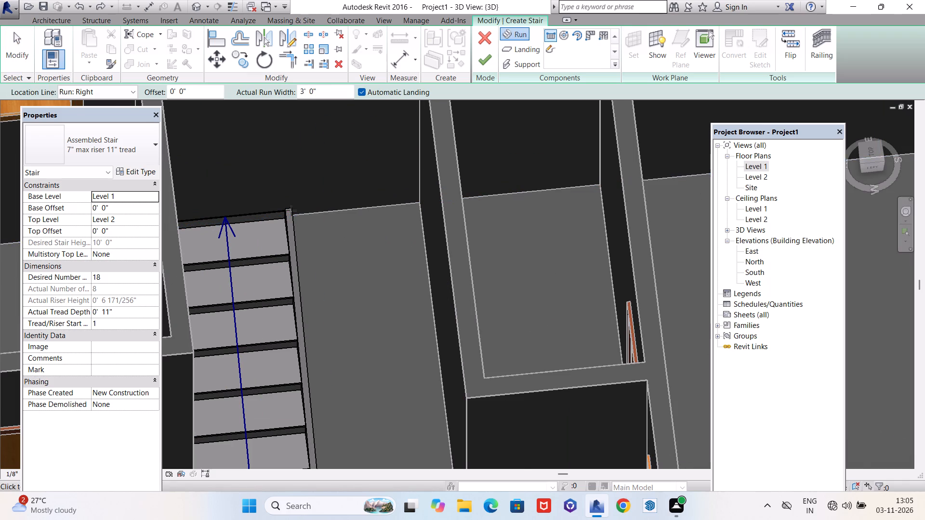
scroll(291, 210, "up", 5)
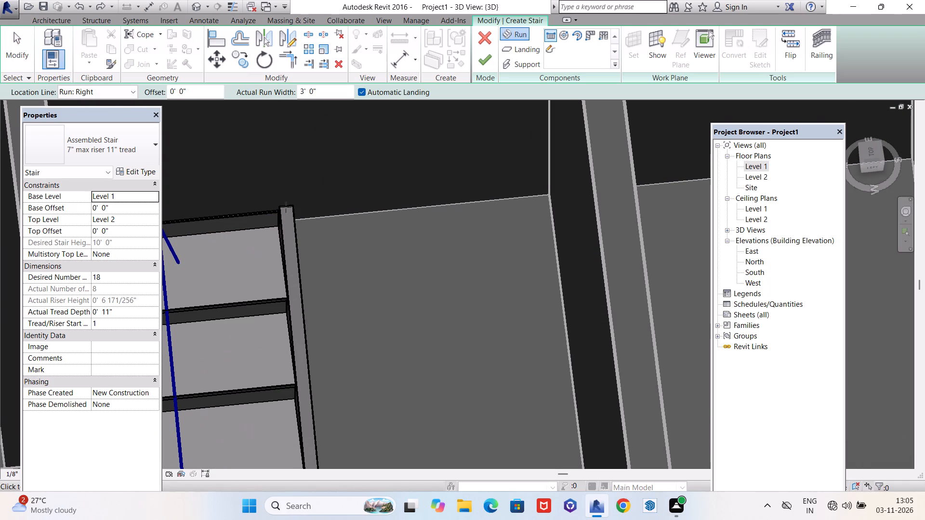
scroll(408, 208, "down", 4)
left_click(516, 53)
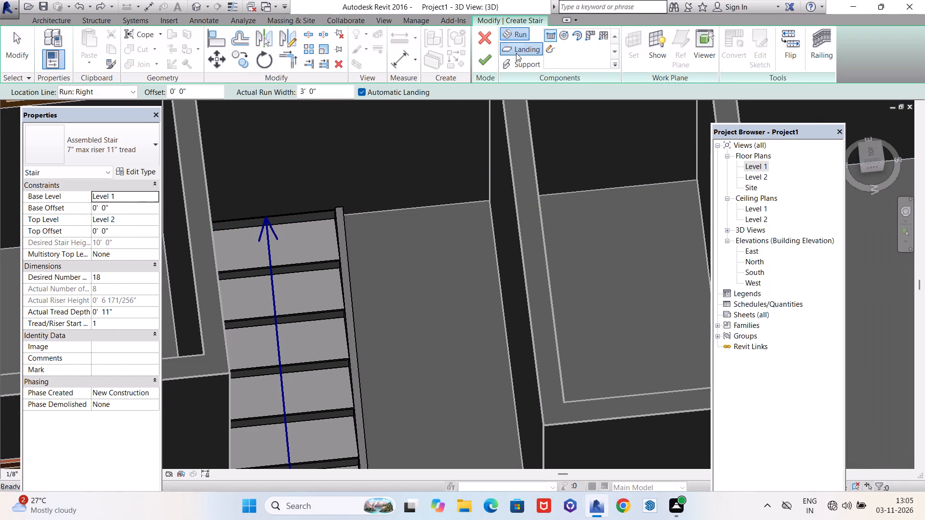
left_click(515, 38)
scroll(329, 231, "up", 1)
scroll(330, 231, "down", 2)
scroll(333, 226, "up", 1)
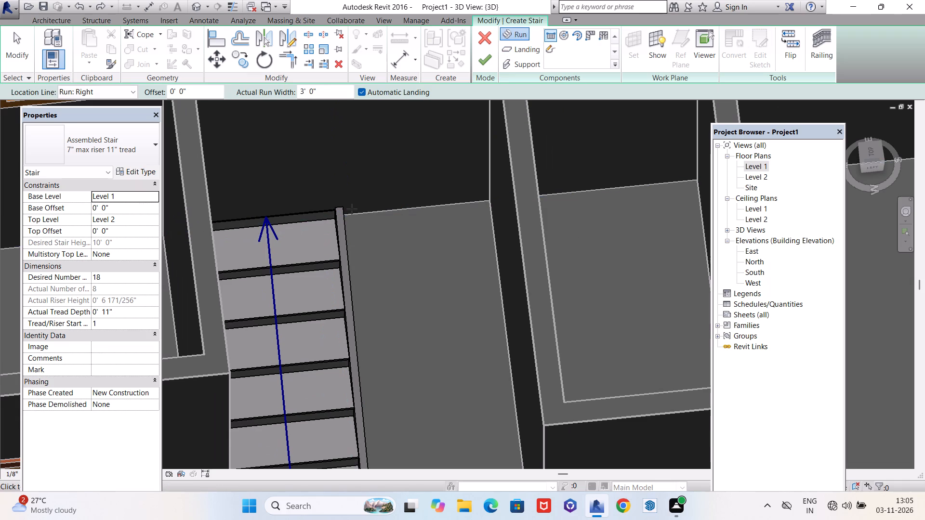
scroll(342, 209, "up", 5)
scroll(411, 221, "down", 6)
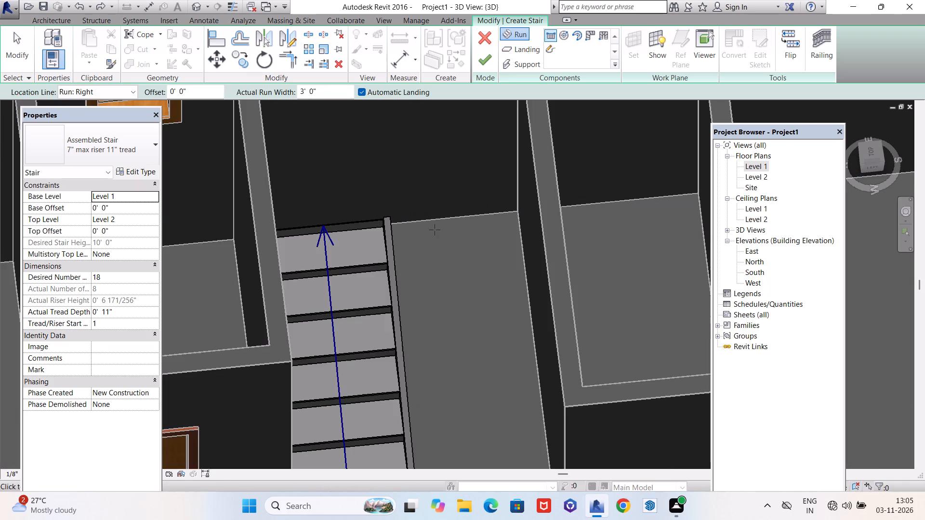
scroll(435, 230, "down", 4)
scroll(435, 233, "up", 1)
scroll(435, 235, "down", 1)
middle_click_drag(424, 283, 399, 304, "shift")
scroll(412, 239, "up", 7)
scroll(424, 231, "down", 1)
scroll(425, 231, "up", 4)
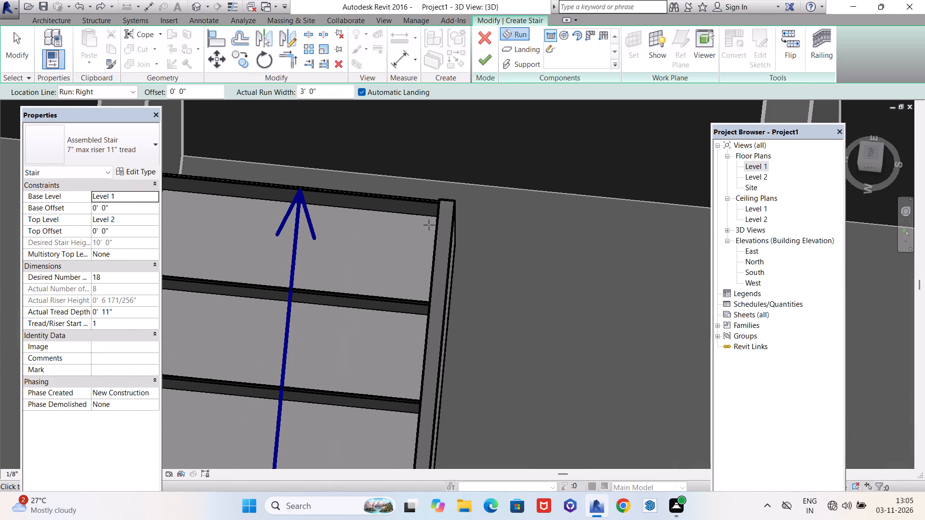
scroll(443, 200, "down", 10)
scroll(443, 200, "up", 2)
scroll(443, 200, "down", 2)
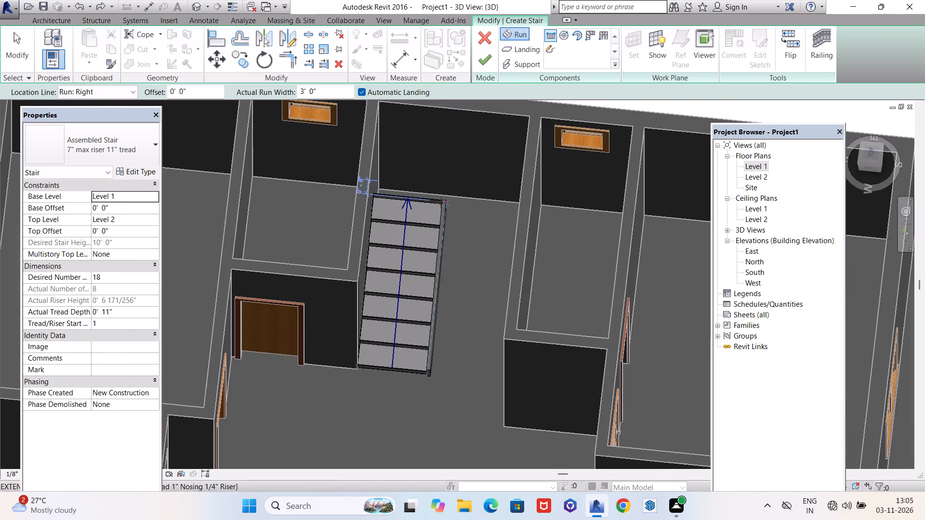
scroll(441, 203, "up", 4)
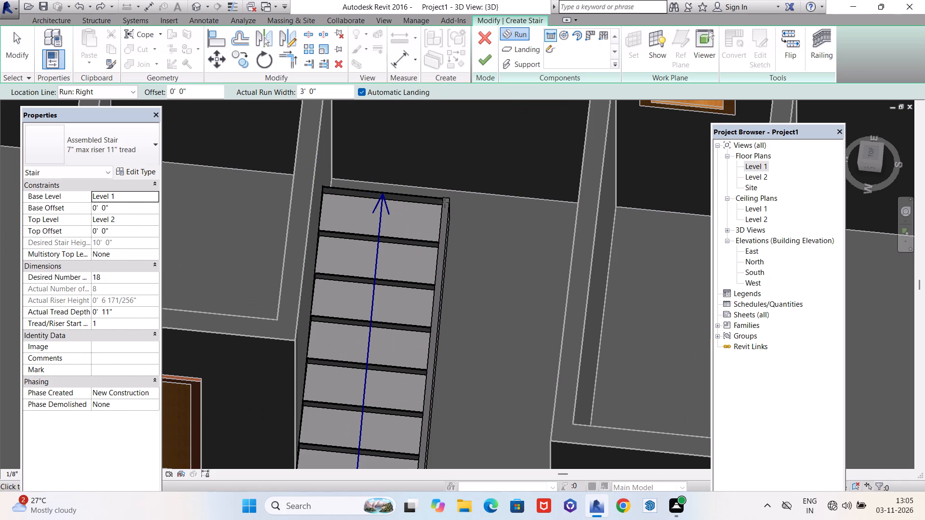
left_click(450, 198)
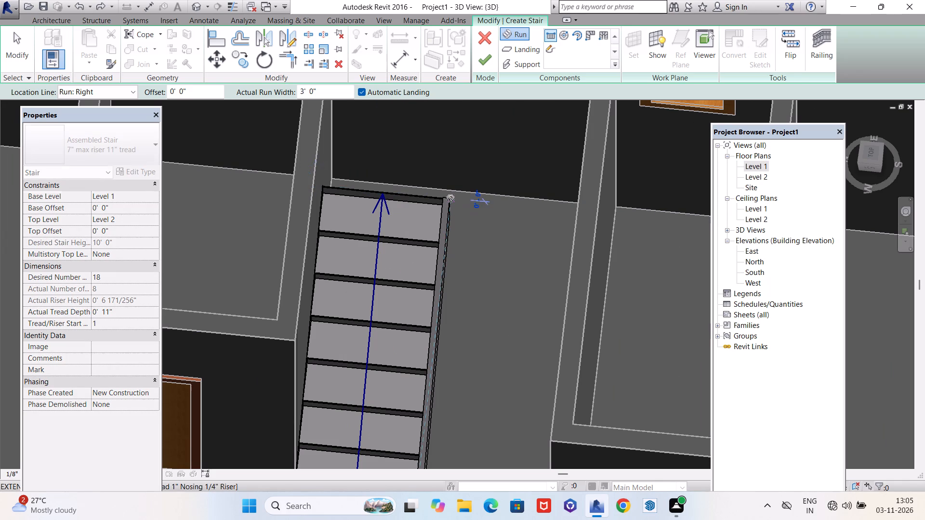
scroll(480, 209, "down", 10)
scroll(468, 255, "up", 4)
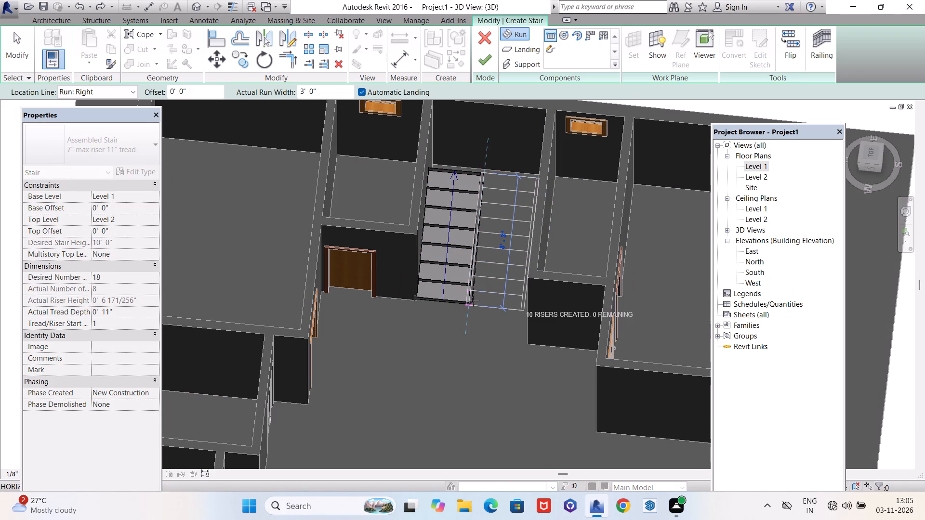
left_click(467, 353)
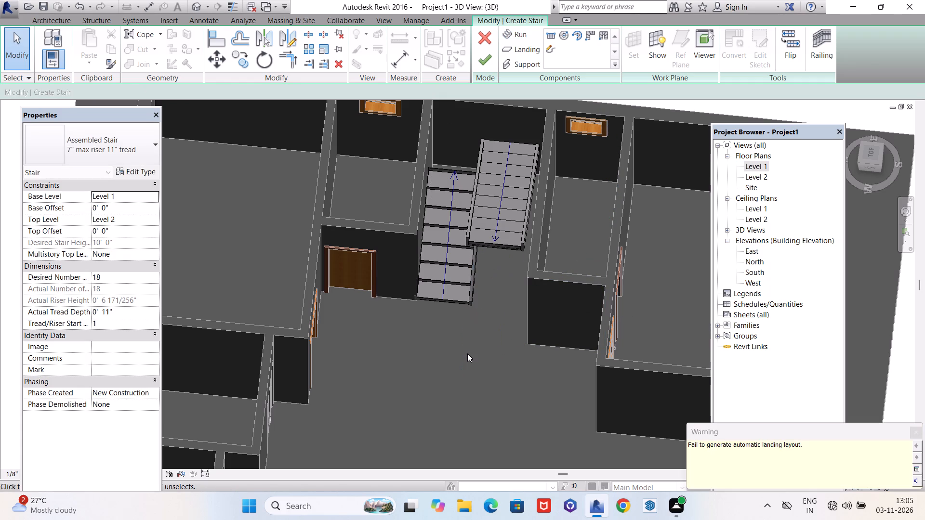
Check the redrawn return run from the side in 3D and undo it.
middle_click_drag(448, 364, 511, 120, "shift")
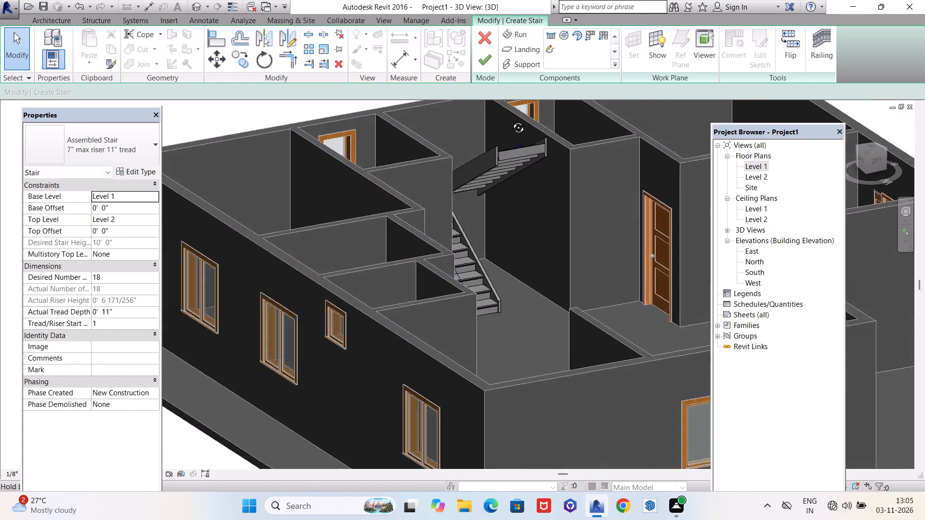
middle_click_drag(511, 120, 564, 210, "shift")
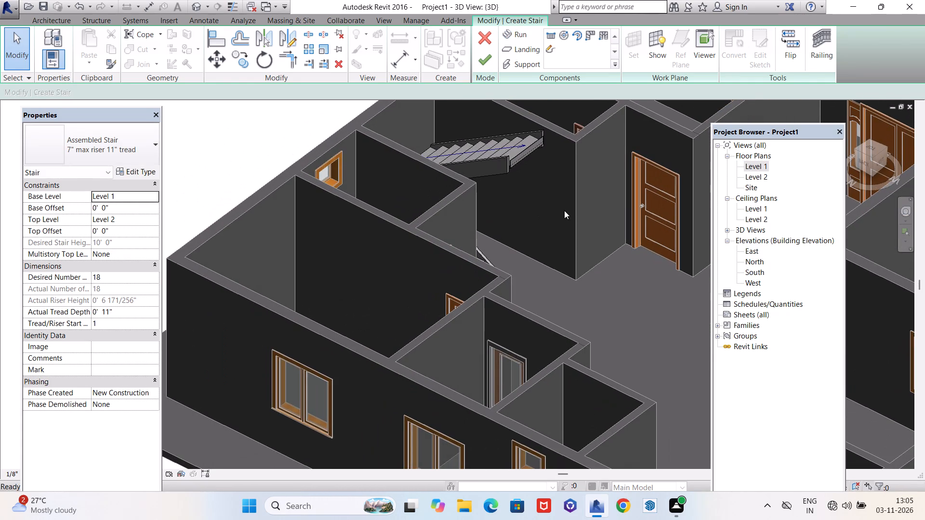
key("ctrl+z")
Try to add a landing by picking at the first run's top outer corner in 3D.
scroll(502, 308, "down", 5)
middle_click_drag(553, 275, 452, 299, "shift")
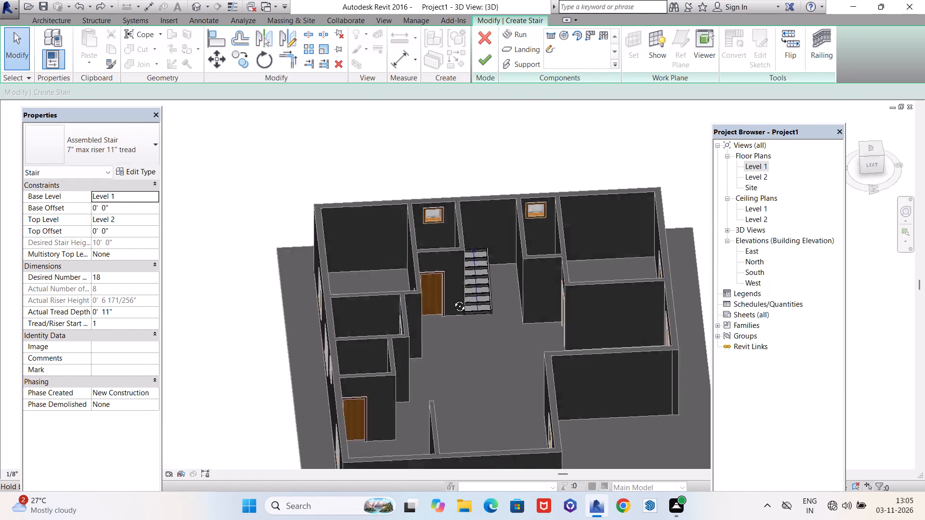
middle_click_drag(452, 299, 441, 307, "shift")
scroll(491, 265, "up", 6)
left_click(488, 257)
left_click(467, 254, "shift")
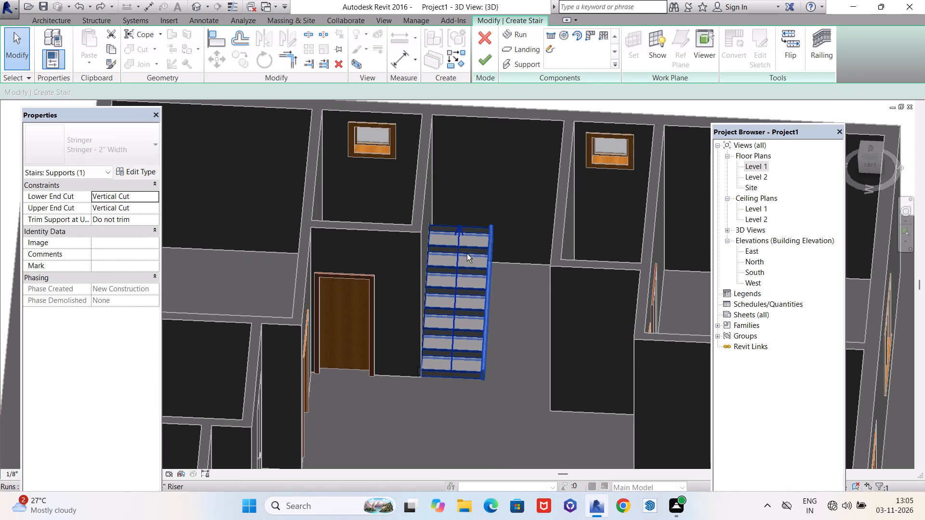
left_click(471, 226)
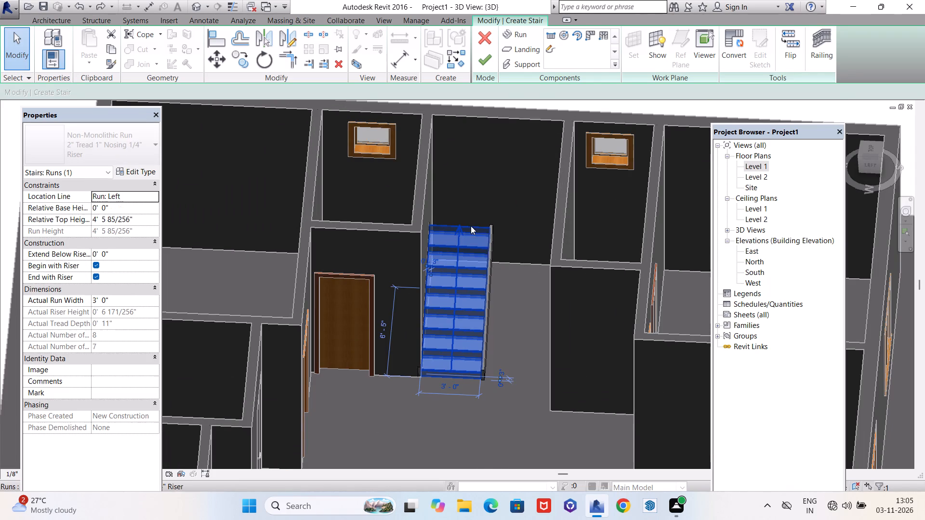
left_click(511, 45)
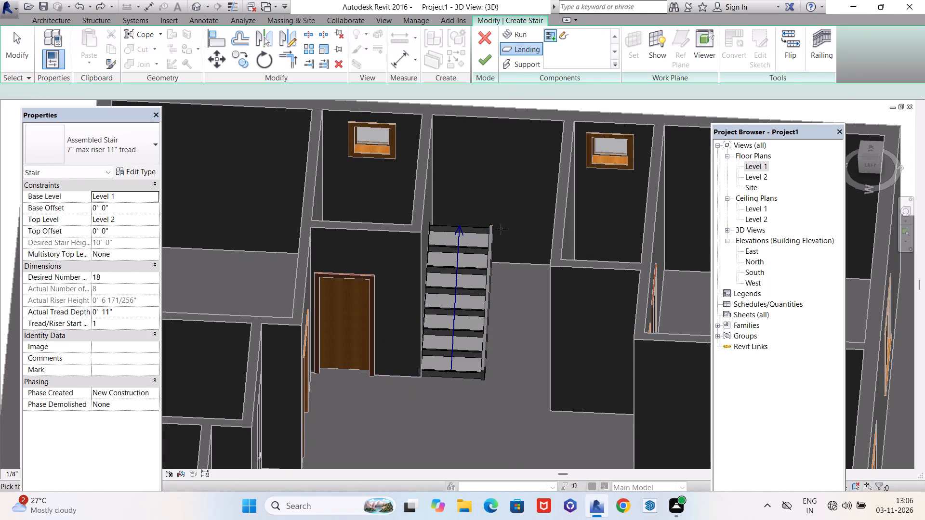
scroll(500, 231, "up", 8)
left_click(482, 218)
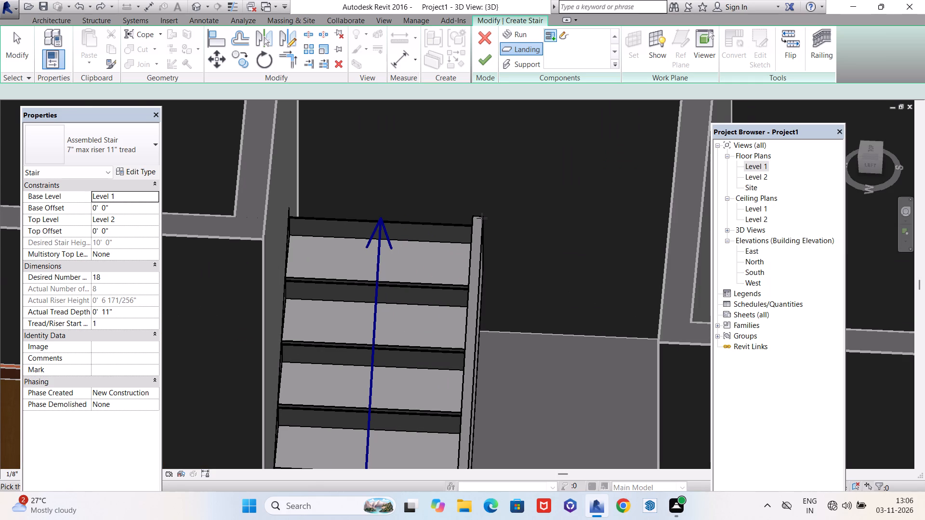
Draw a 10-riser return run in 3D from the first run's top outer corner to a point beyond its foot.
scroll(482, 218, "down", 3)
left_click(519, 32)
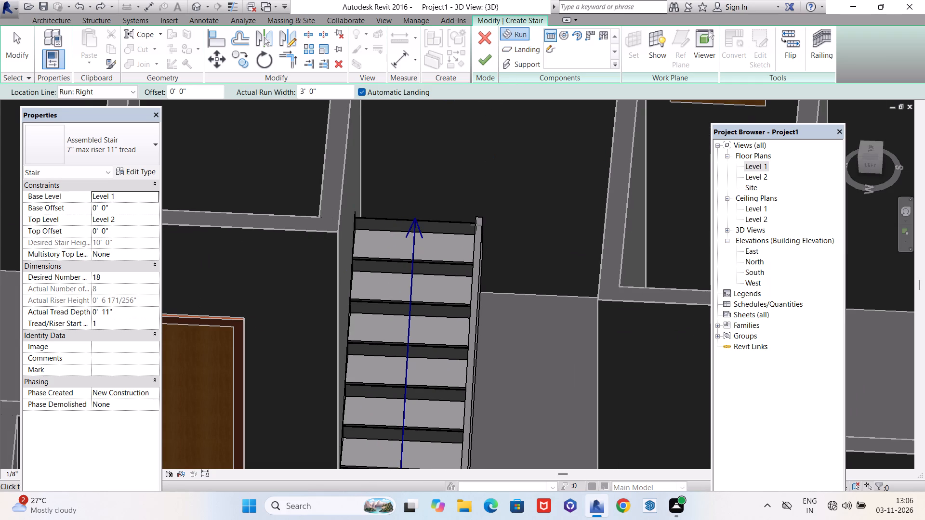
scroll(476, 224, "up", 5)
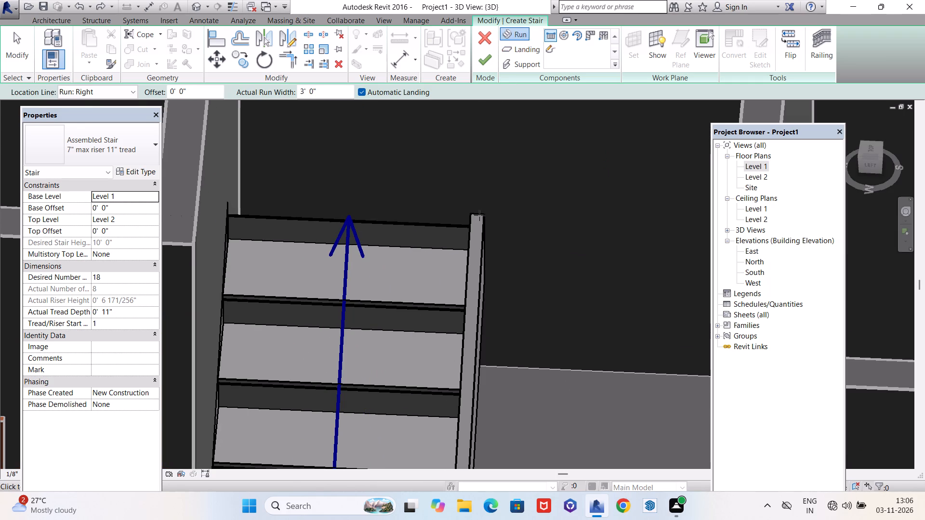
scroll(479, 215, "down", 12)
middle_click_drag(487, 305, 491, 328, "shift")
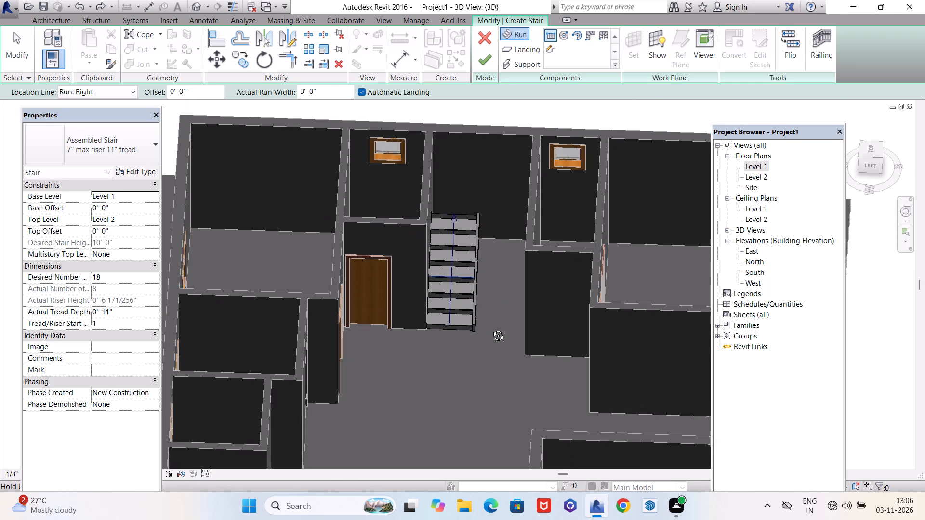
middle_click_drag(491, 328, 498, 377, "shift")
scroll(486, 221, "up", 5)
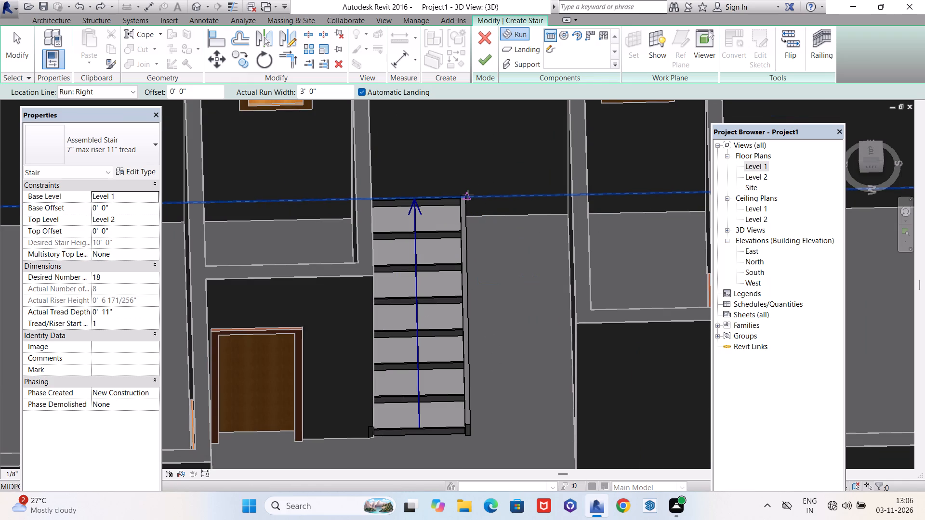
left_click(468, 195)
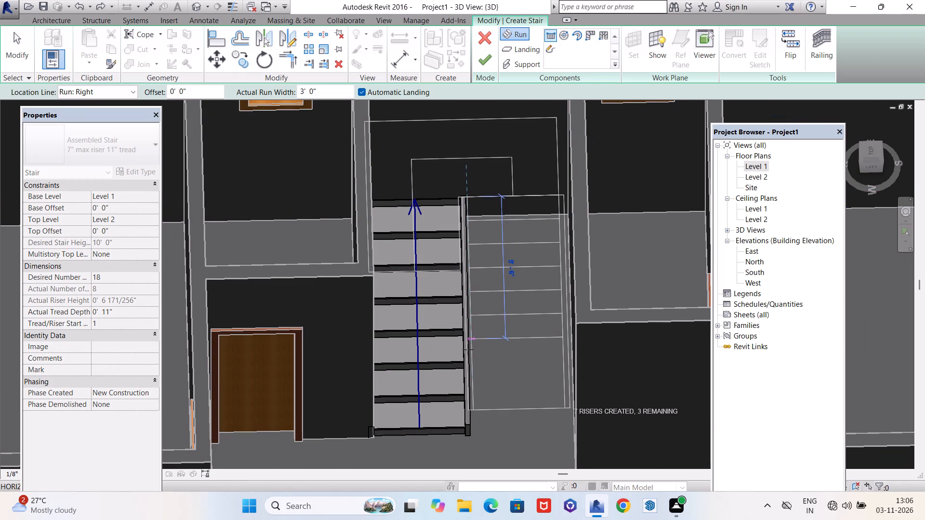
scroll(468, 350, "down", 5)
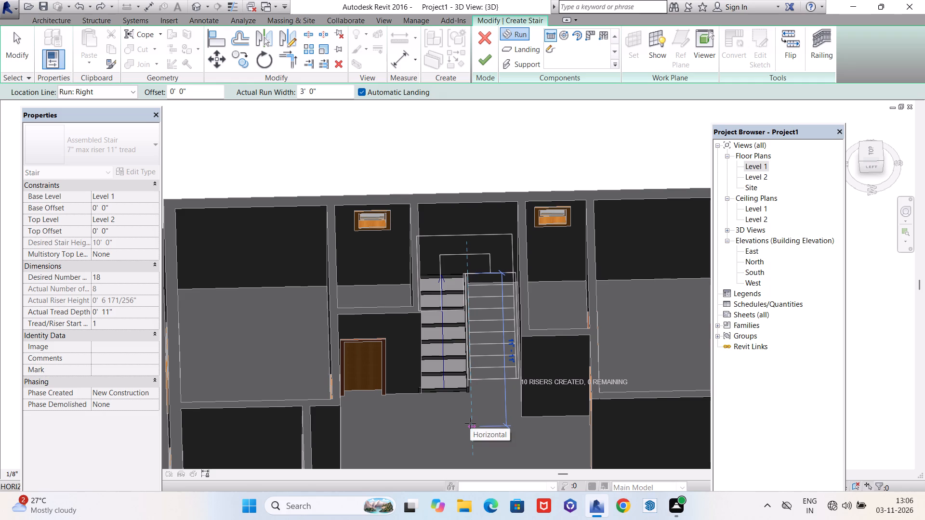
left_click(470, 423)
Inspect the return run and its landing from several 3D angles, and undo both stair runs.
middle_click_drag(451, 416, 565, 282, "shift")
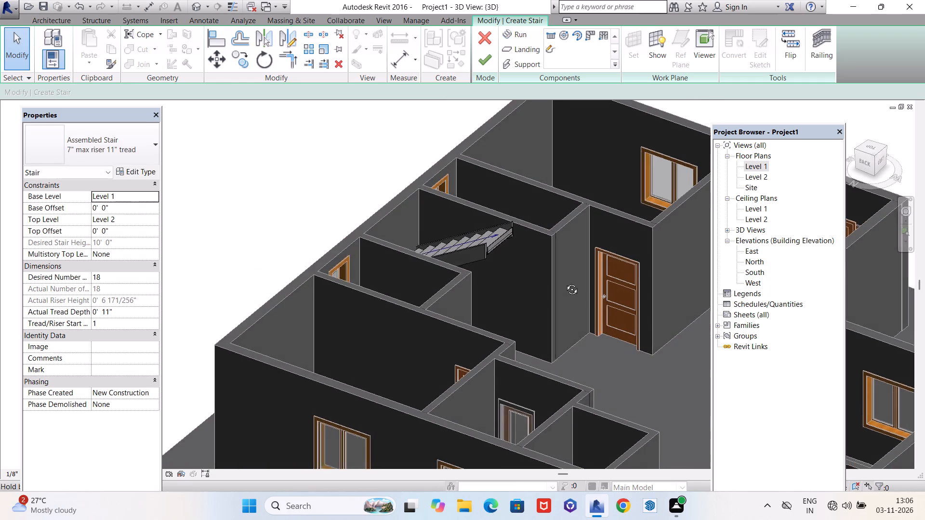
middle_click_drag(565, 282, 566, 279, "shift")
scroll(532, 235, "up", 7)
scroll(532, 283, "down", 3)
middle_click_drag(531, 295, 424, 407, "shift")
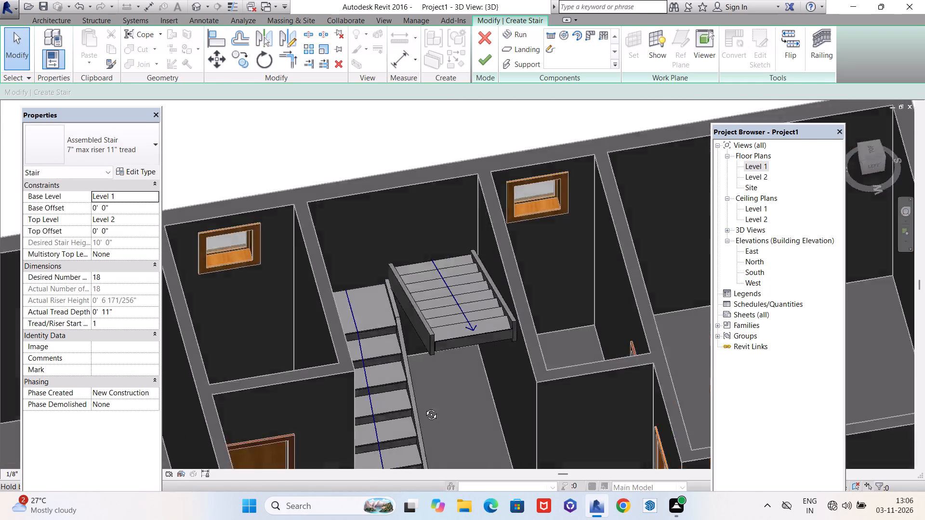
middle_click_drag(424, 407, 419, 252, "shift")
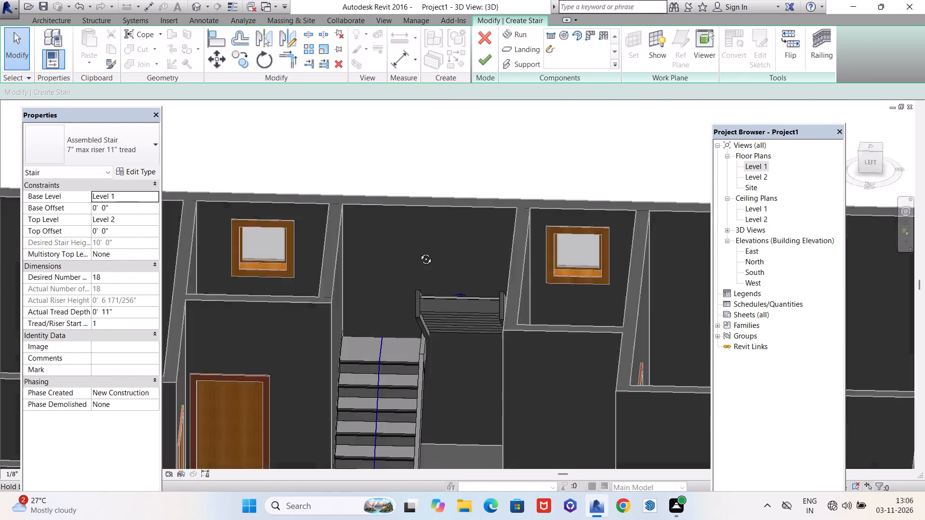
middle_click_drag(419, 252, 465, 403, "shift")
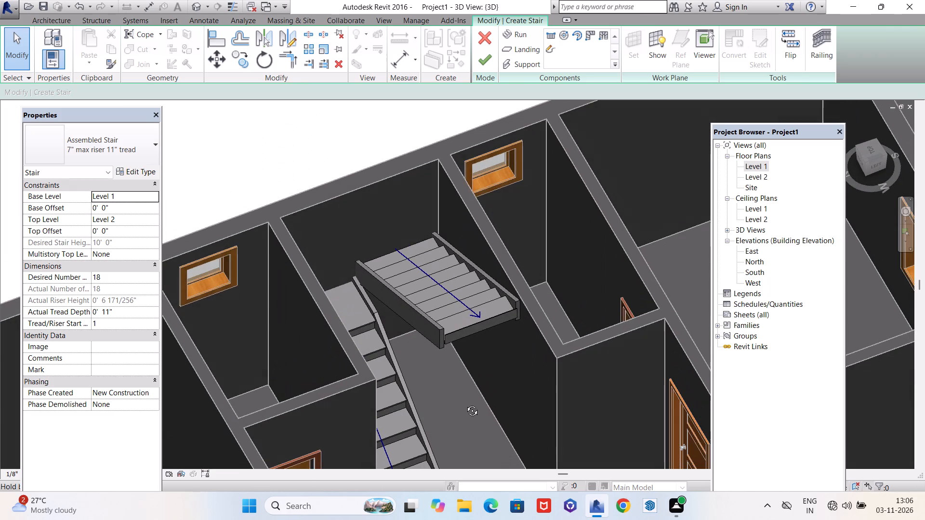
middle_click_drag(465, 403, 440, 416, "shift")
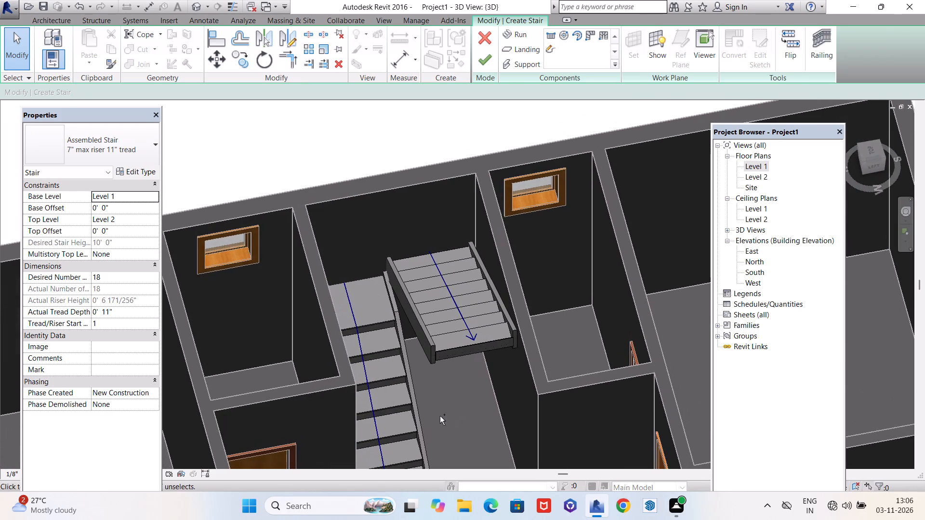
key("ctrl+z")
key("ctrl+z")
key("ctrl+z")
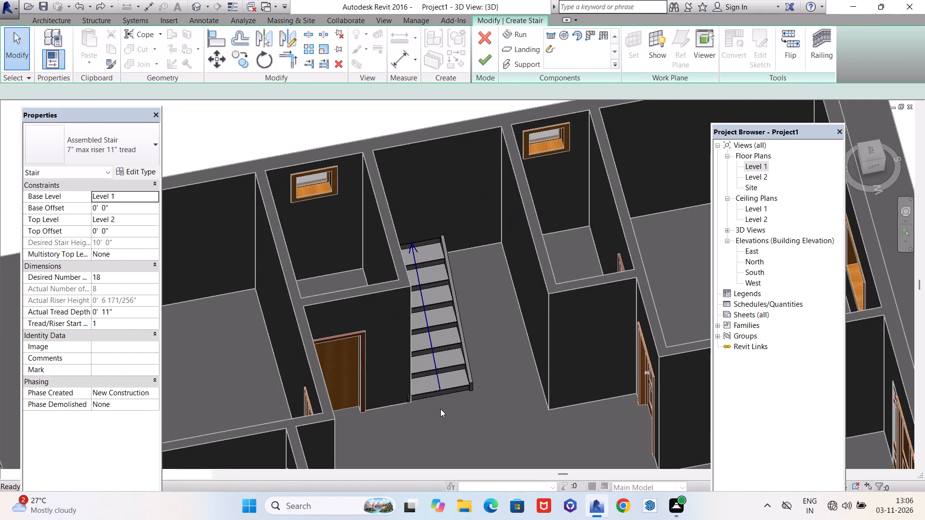
Open the Level 1 floor plan and cancel the stair creation.
scroll(305, 405, "down", 5)
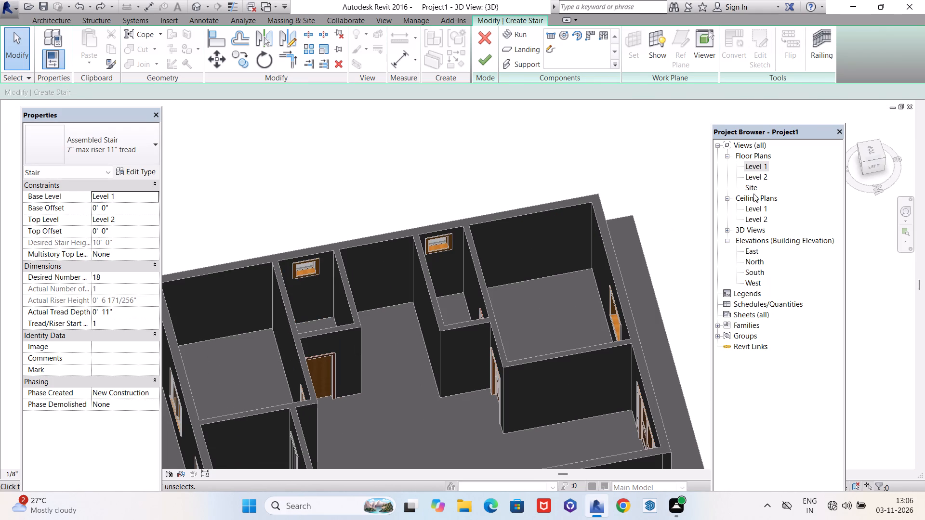
double_click(753, 169)
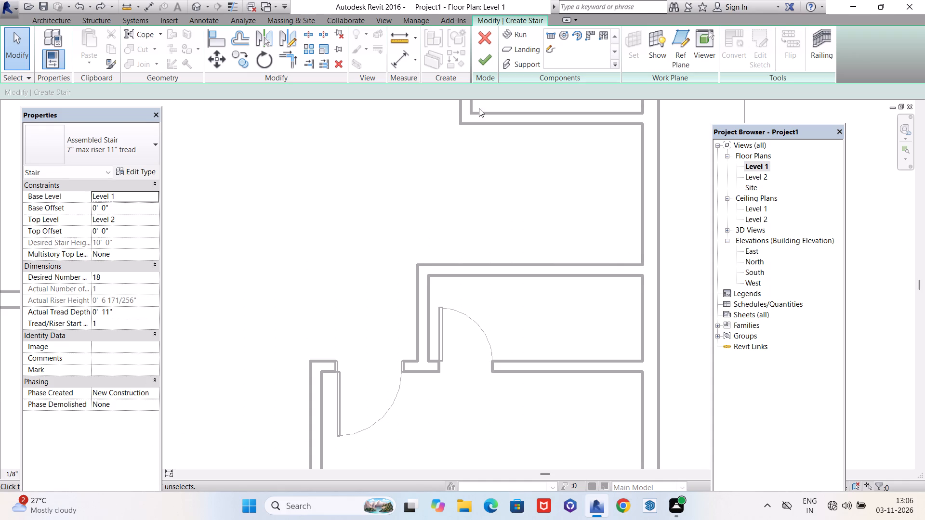
left_click(492, 40)
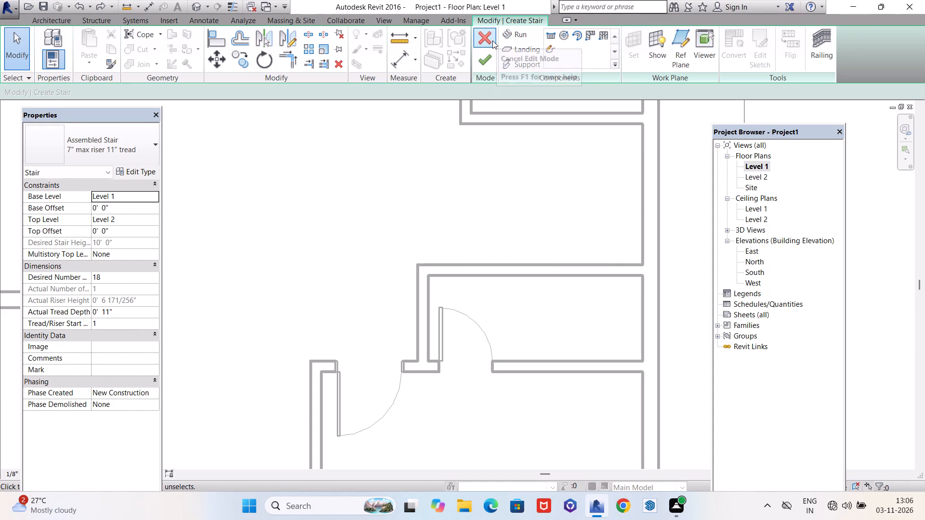
left_click(500, 265)
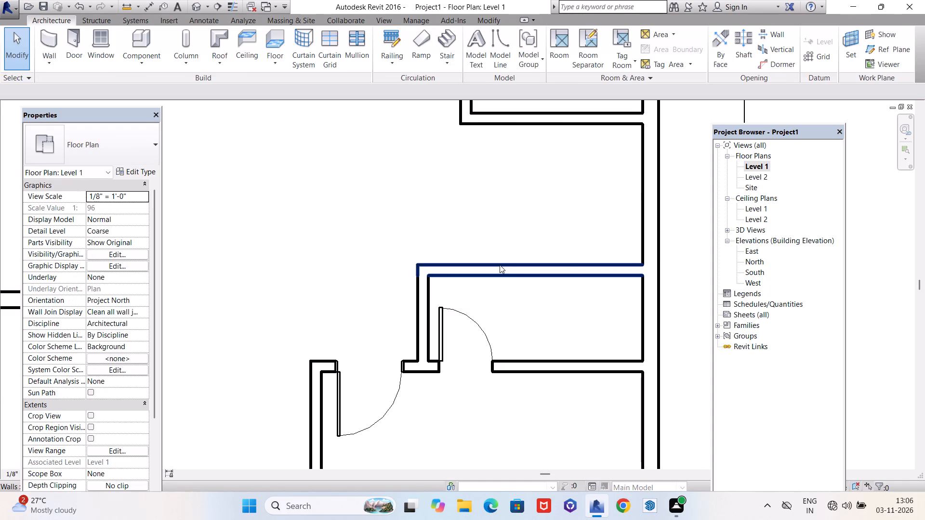
Create a Stair by Component with location line Run: Left, drawing an 8-riser, 6'-5" run along the alcove's north wall from its west end.
scroll(499, 273, "down", 4)
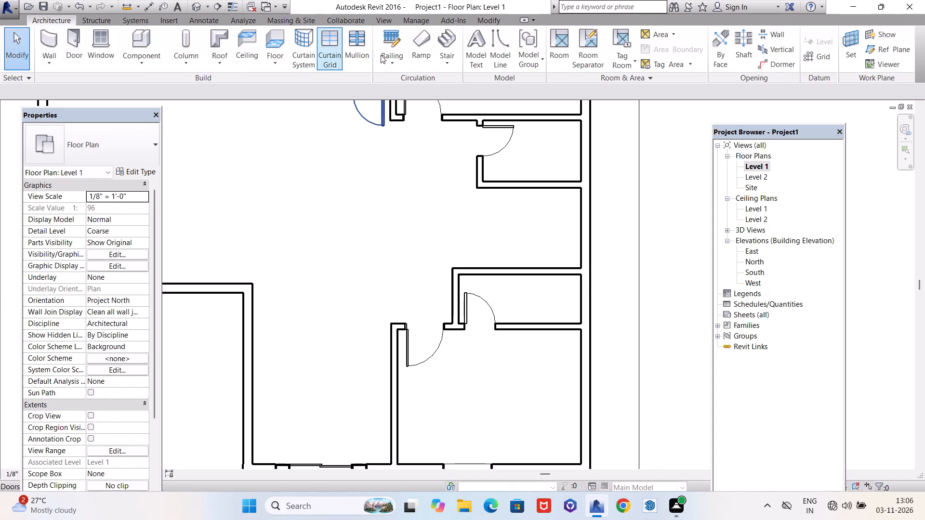
left_click(440, 59)
left_click(457, 82)
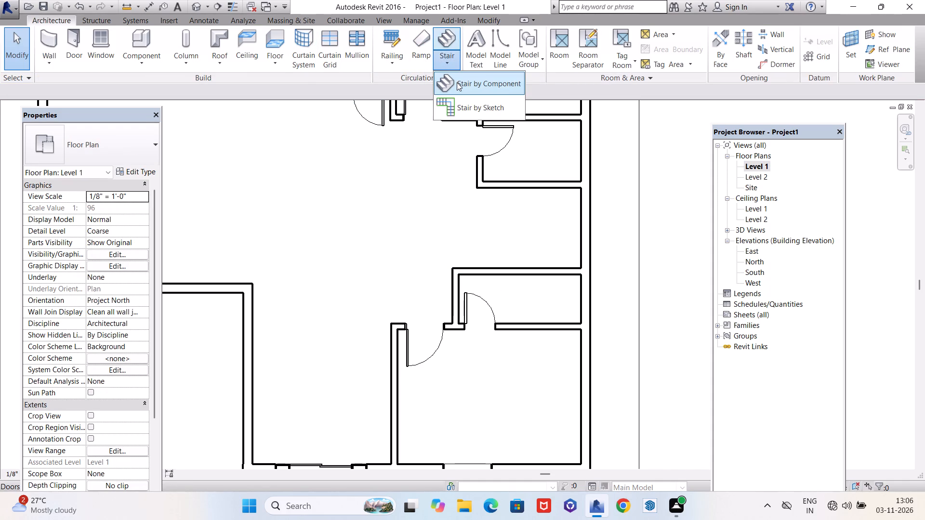
scroll(532, 268, "down", 4)
scroll(557, 223, "up", 4)
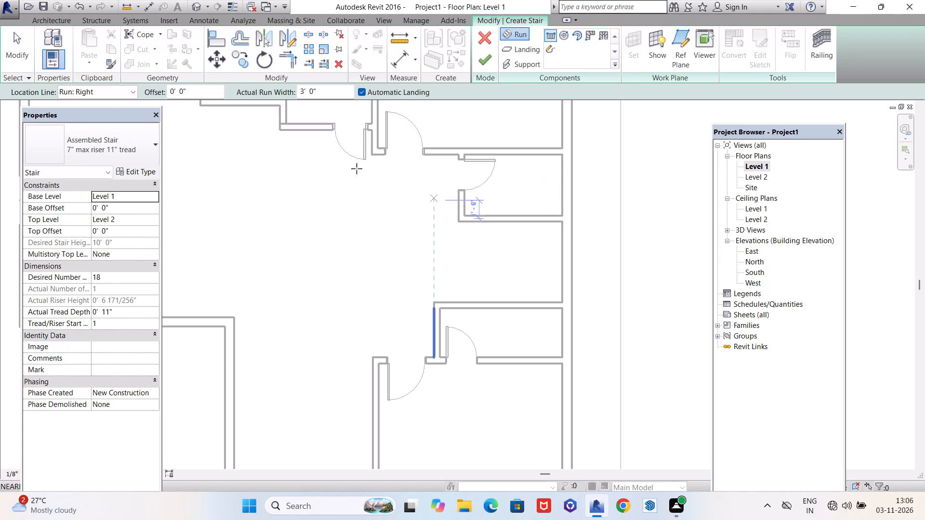
left_click(128, 94)
left_click(122, 112)
scroll(489, 228, "up", 2)
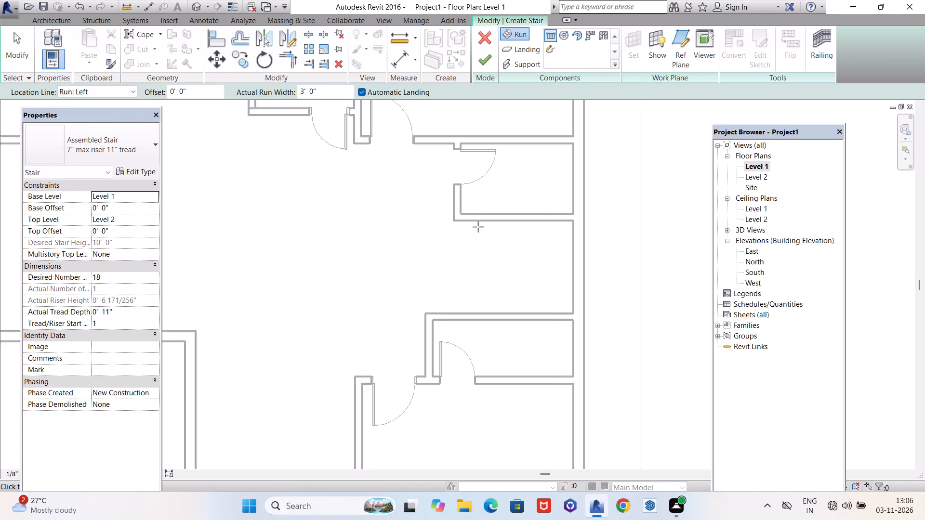
scroll(478, 227, "up", 3)
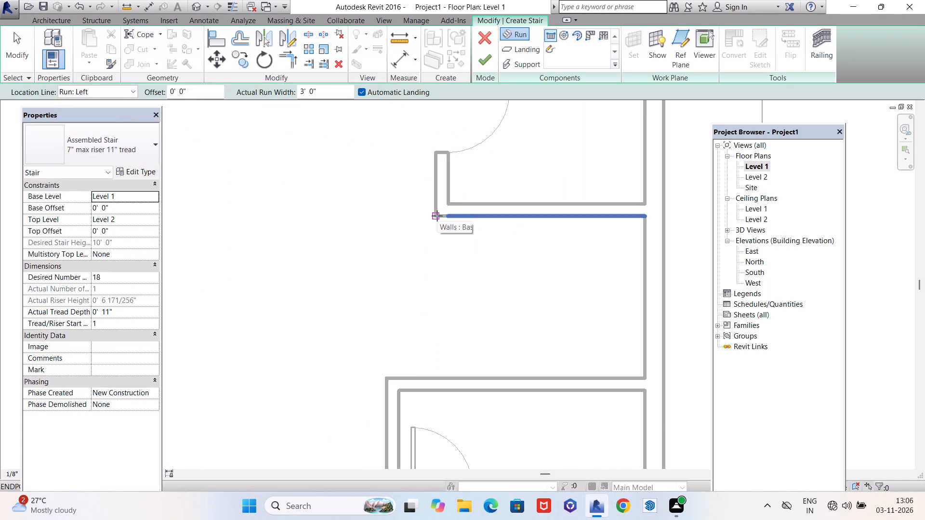
left_click(437, 216)
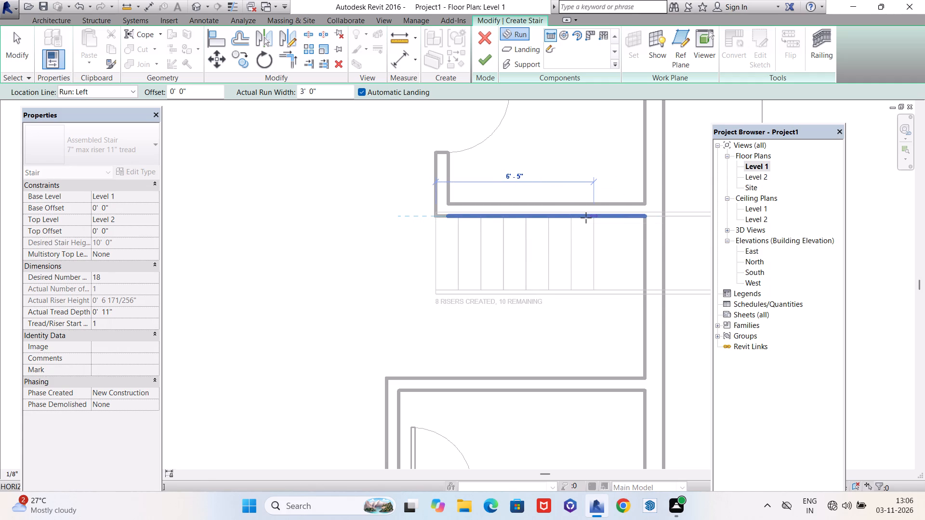
left_click(586, 218)
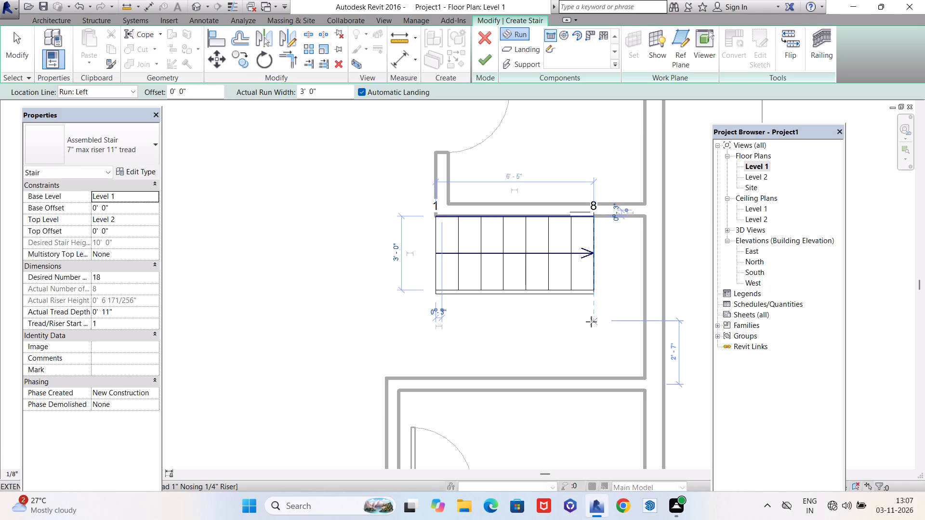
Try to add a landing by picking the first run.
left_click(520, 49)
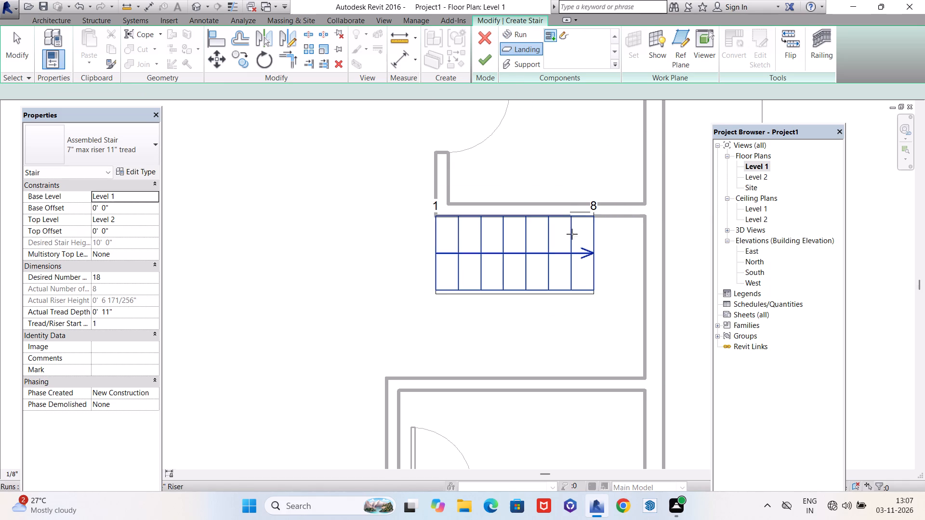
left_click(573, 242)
With location line Run: Right, draw the 10-riser, 8'-3" return run from the first run's upper-end outer corner back toward the alcove opening.
left_click(511, 34)
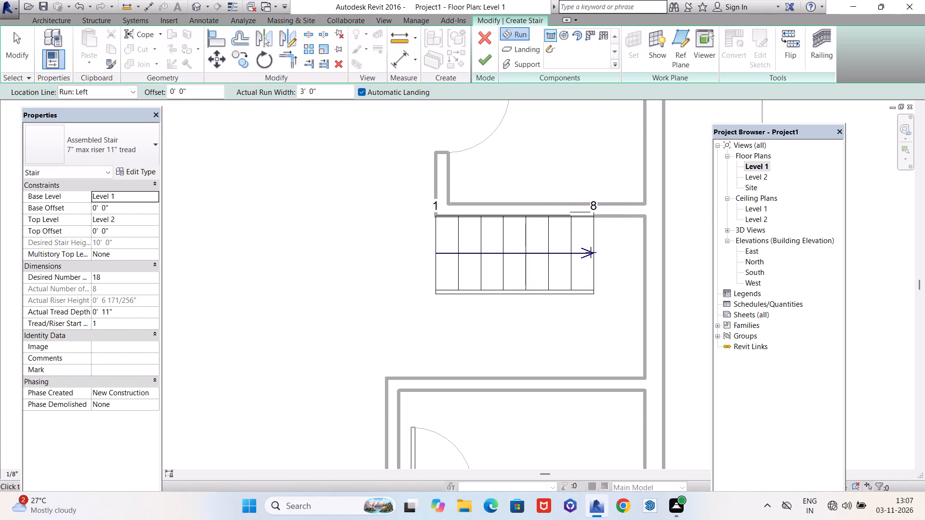
scroll(595, 307, "up", 6)
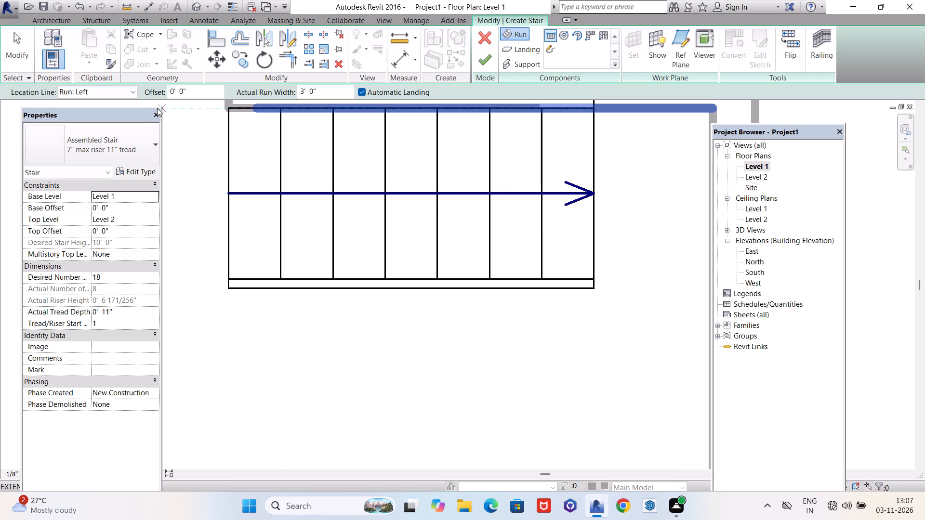
left_click(127, 91)
left_click(130, 128)
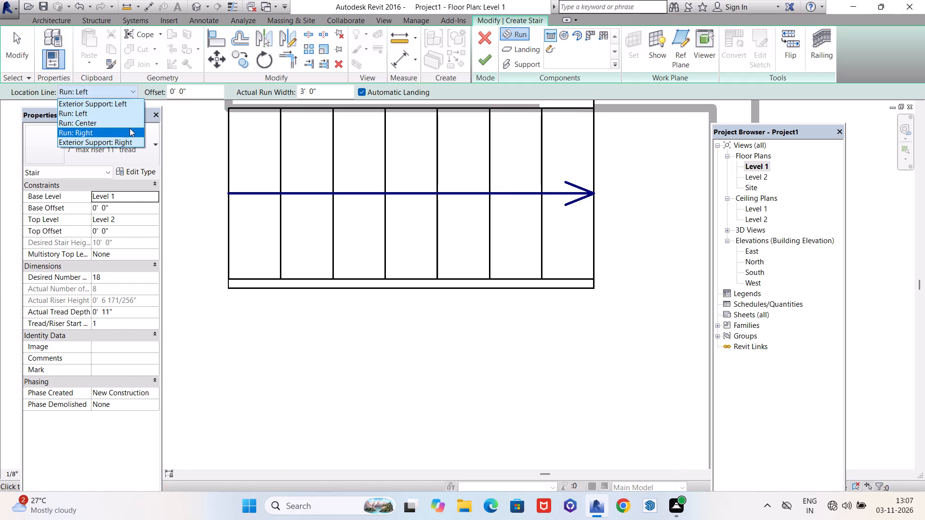
left_click(593, 289)
scroll(593, 289, "down", 4)
scroll(593, 289, "up", 1)
scroll(593, 289, "down", 1)
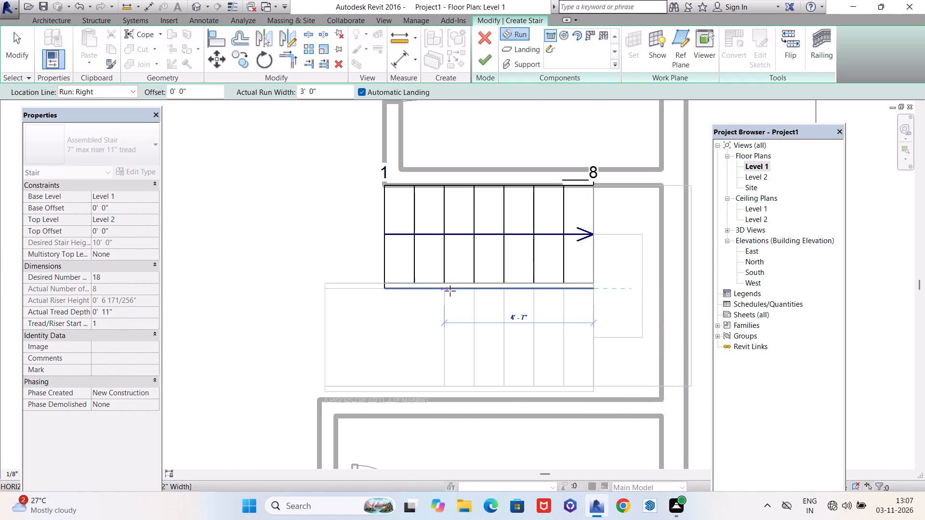
left_click(318, 290)
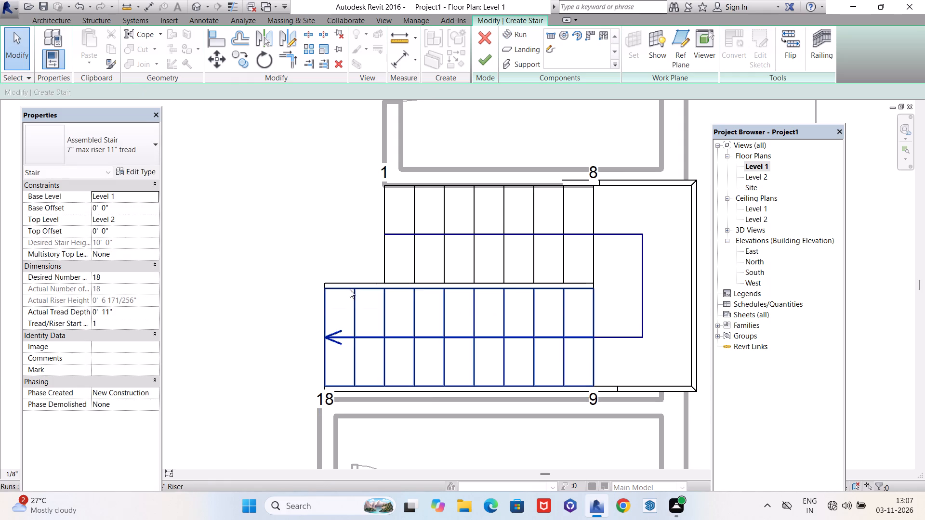
scroll(427, 291, "down", 5)
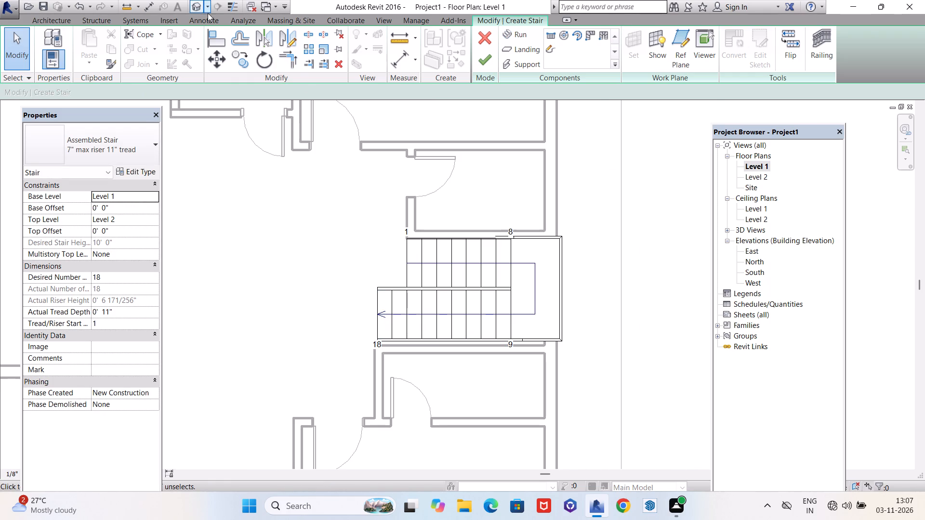
In the 3D view, delete the first run's open-side stringer and both stringers of the return run.
left_click(197, 3)
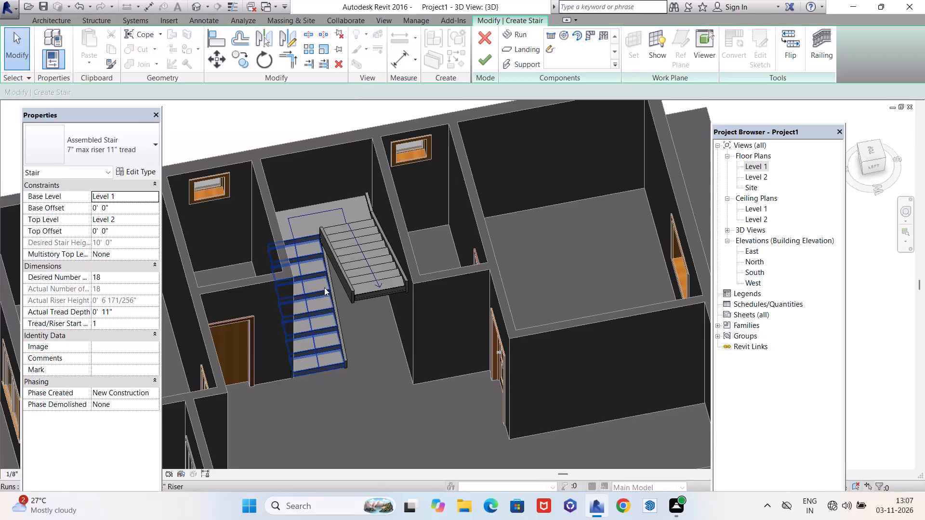
middle_click_drag(324, 287, 517, 158, "shift")
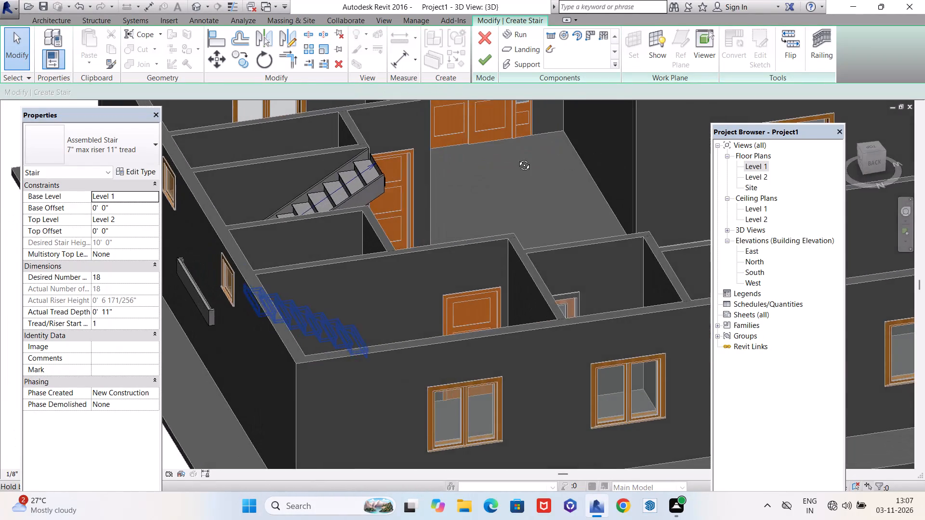
middle_click_drag(517, 158, 301, 143, "shift")
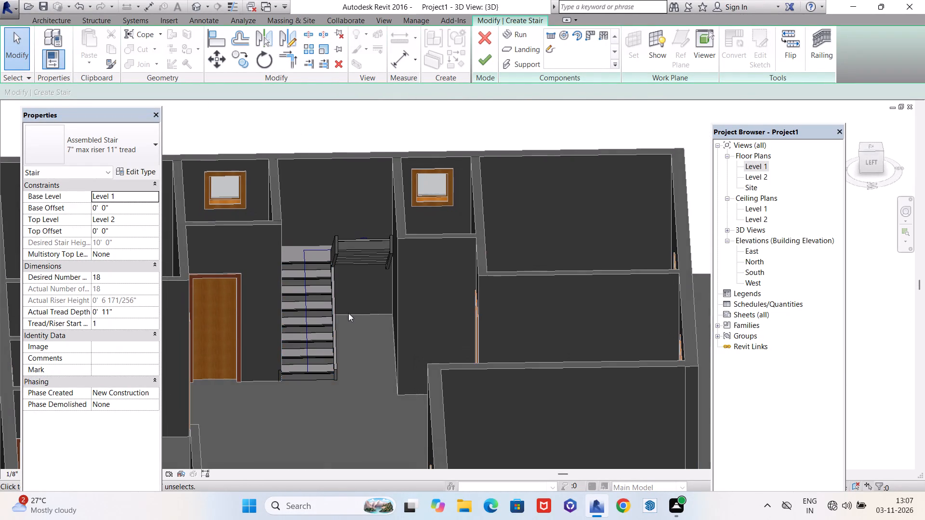
scroll(347, 316, "up", 9)
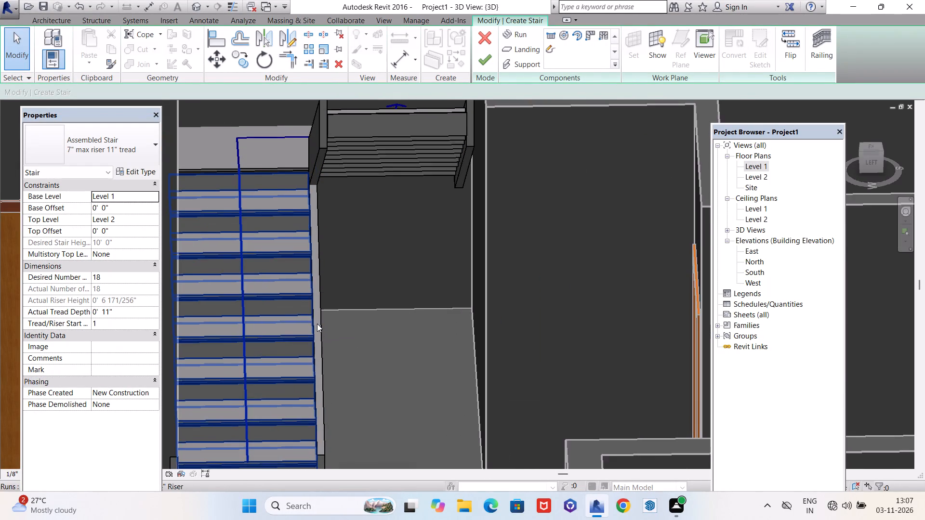
left_click(319, 326)
key("Delete")
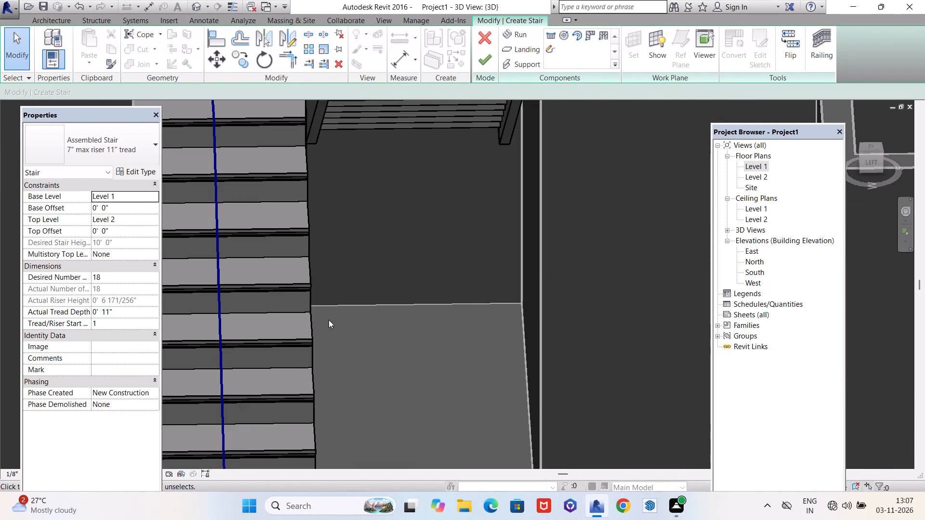
scroll(368, 325, "down", 4)
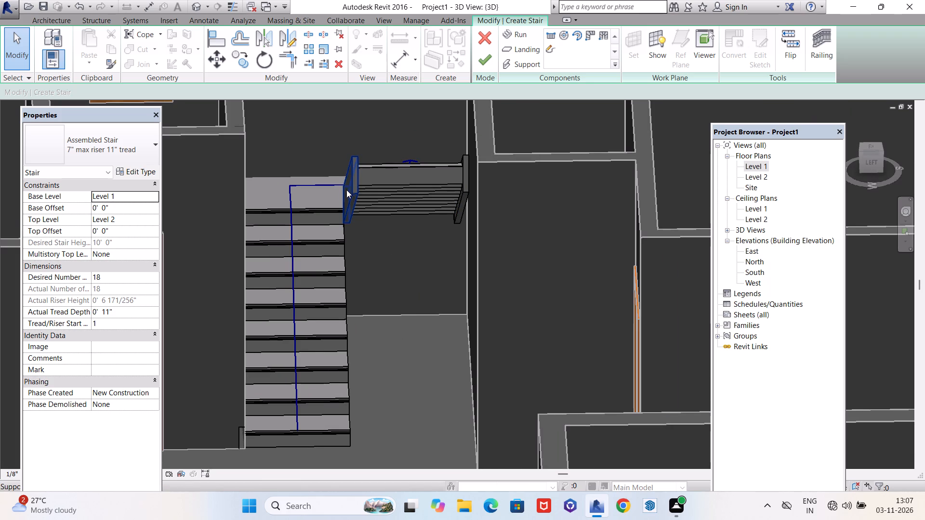
left_click(346, 188)
key("Delete")
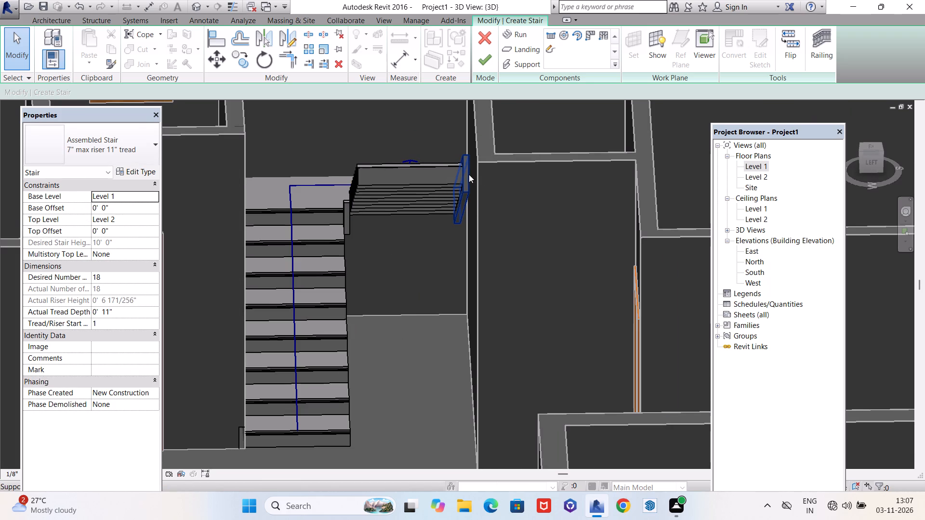
left_click(469, 174)
key("Delete")
scroll(368, 226, "down", 2)
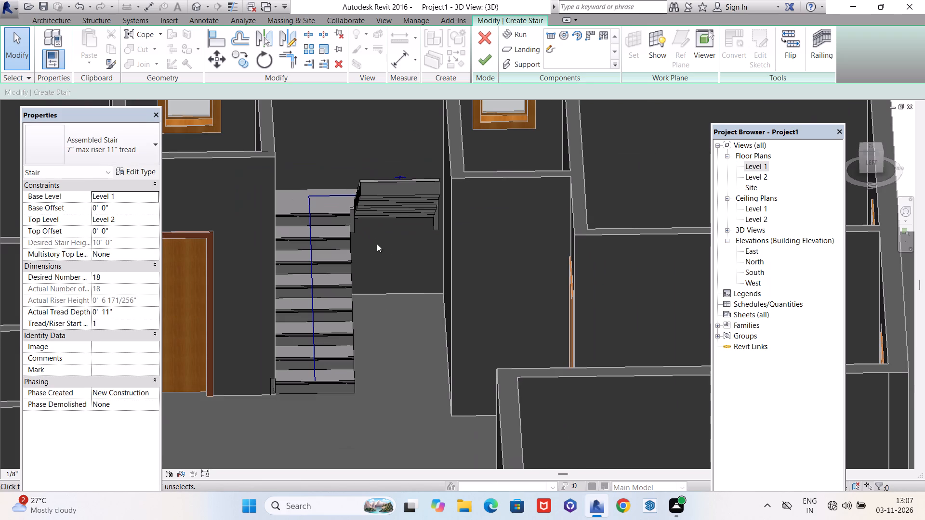
Delete the first run's stringer along the alcove's north wall.
middle_click_drag(381, 247, 344, 243, "shift")
scroll(288, 258, "up", 5)
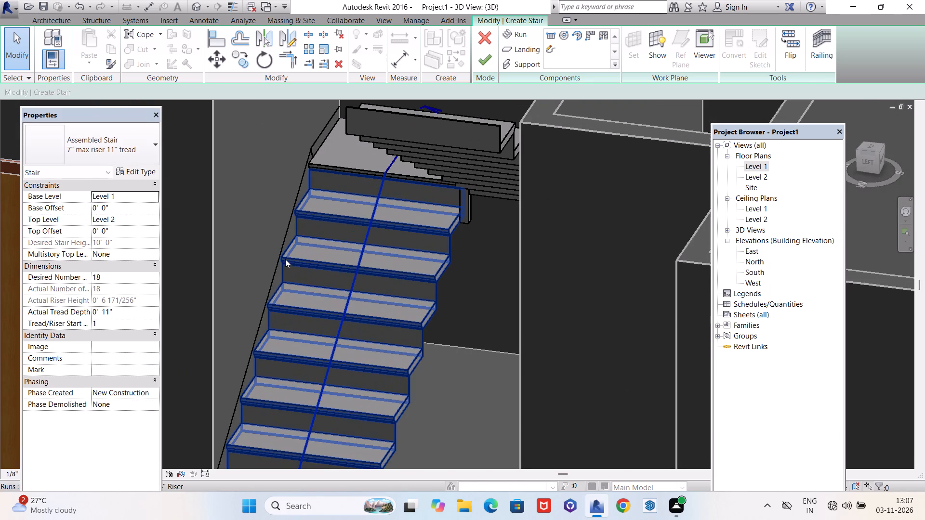
left_click(266, 286)
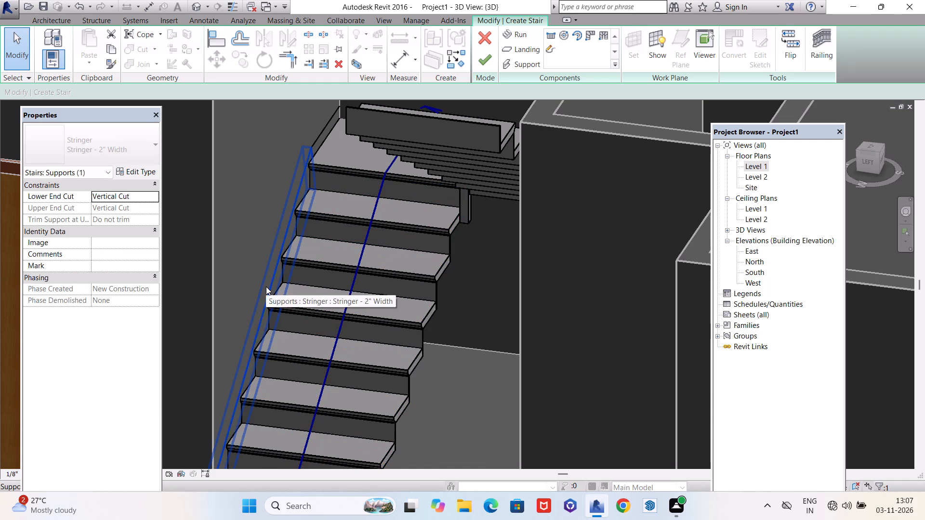
key("Delete")
scroll(423, 382, "down", 3)
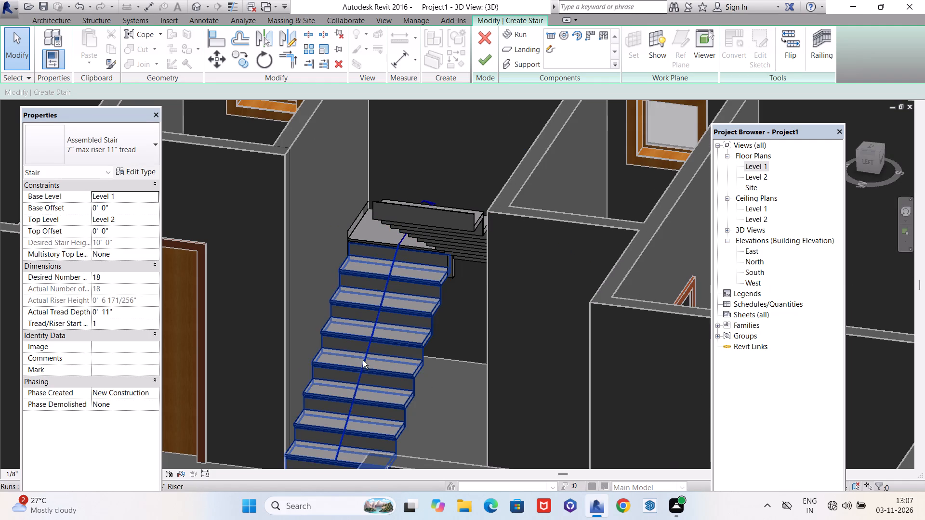
Delete the landing's south-side stringer and the short support piece at the landing between the two runs.
middle_click_drag(363, 360, 449, 328, "shift")
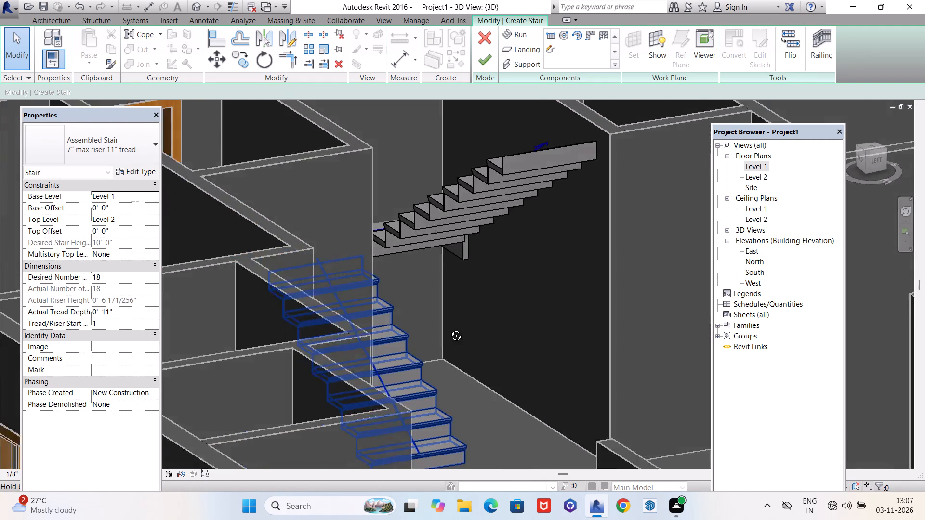
middle_click_drag(449, 328, 423, 440, "shift")
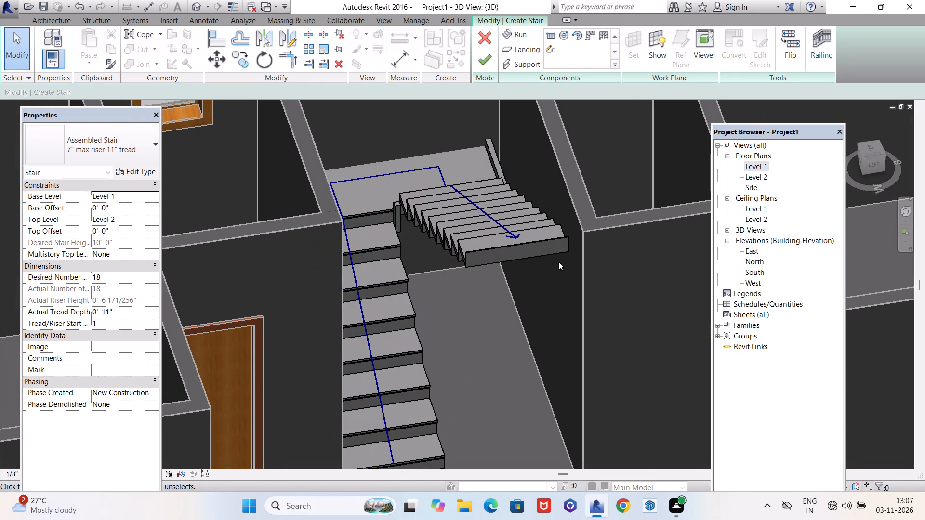
middle_click_drag(552, 261, 578, 174, "shift")
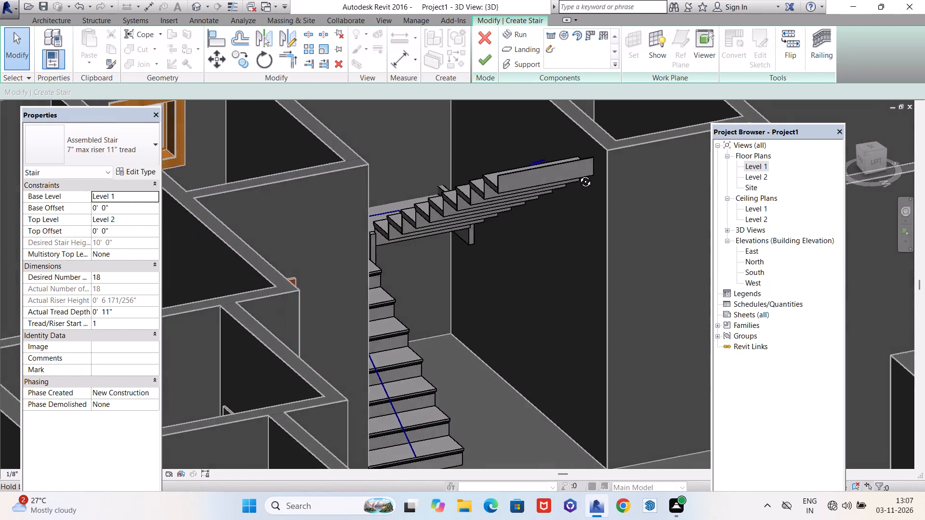
middle_click_drag(578, 174, 566, 145, "shift")
scroll(484, 257, "up", 3)
left_click(483, 258)
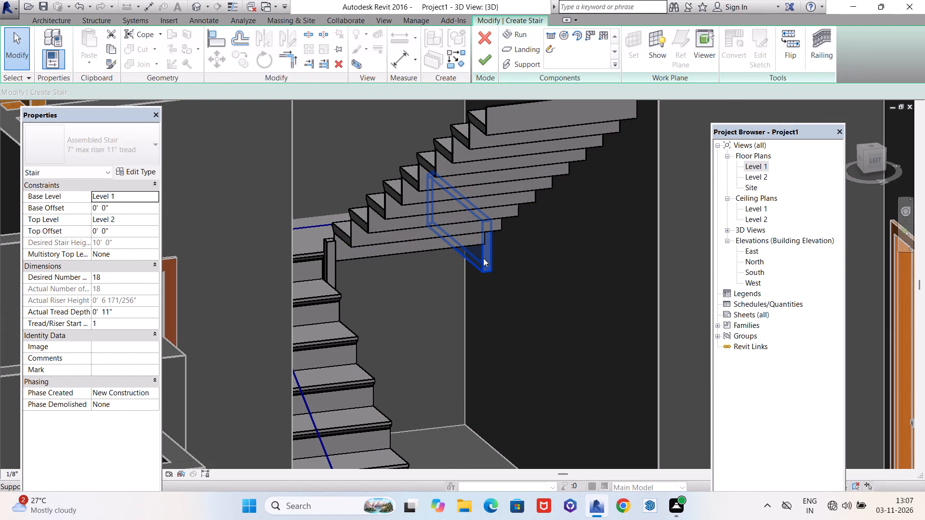
key("Delete")
scroll(469, 277, "down", 5)
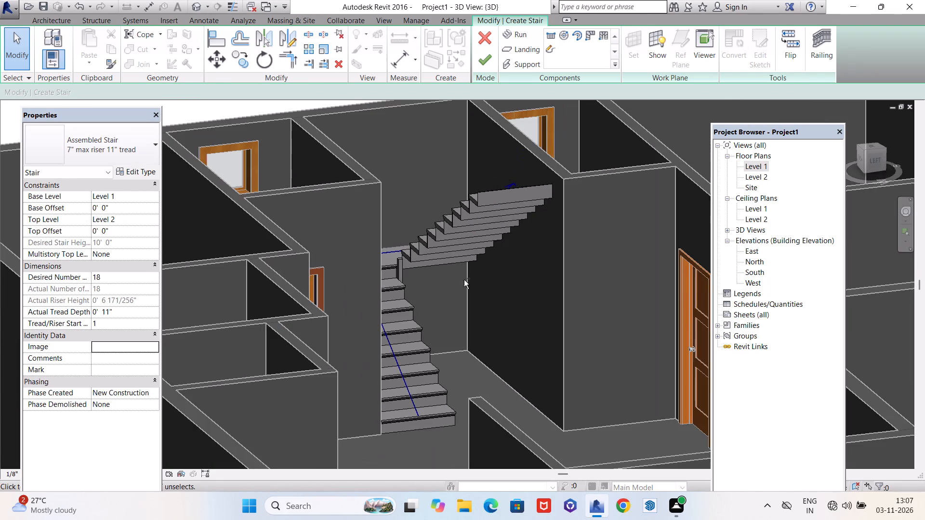
middle_click_drag(423, 289, 399, 299, "shift")
scroll(412, 276, "up", 10)
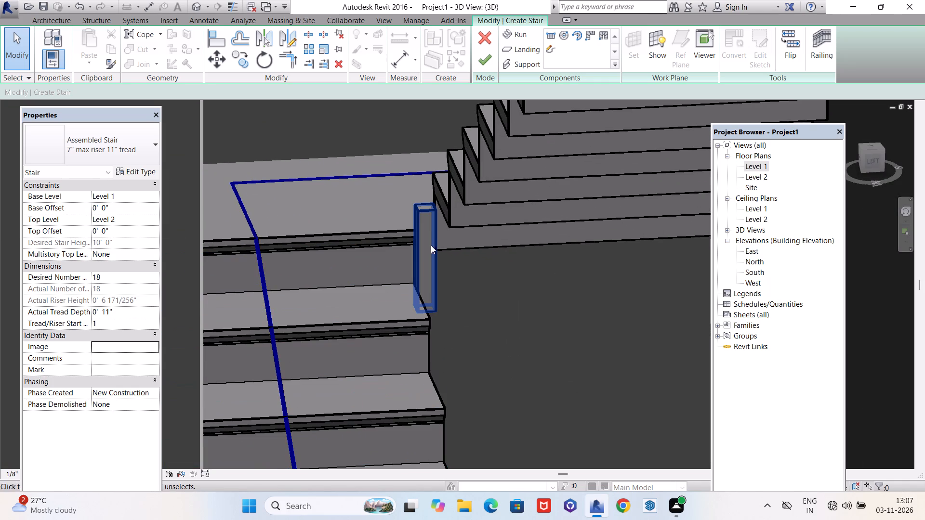
left_click(432, 222)
key("Delete")
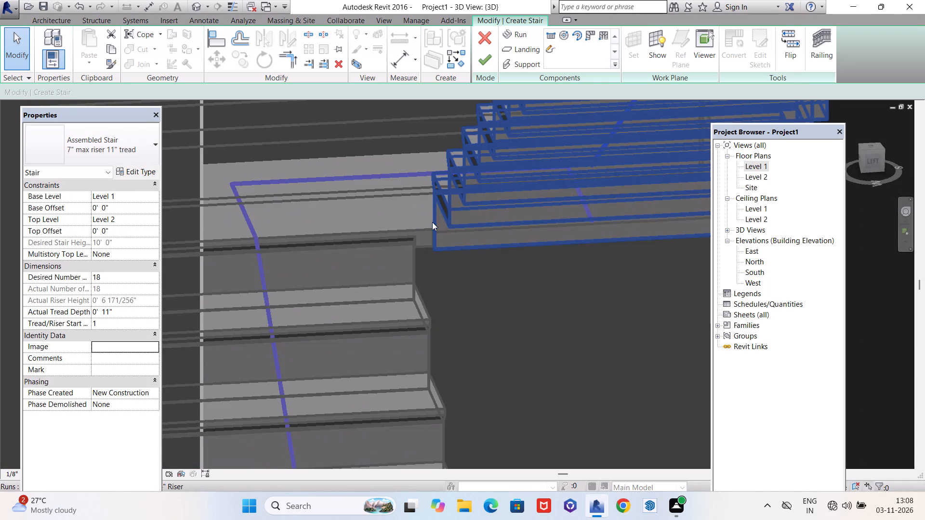
Delete the landing's remaining stringer along the alcove's north wall.
scroll(448, 255, "down", 4)
middle_click_drag(477, 288, 448, 391, "shift")
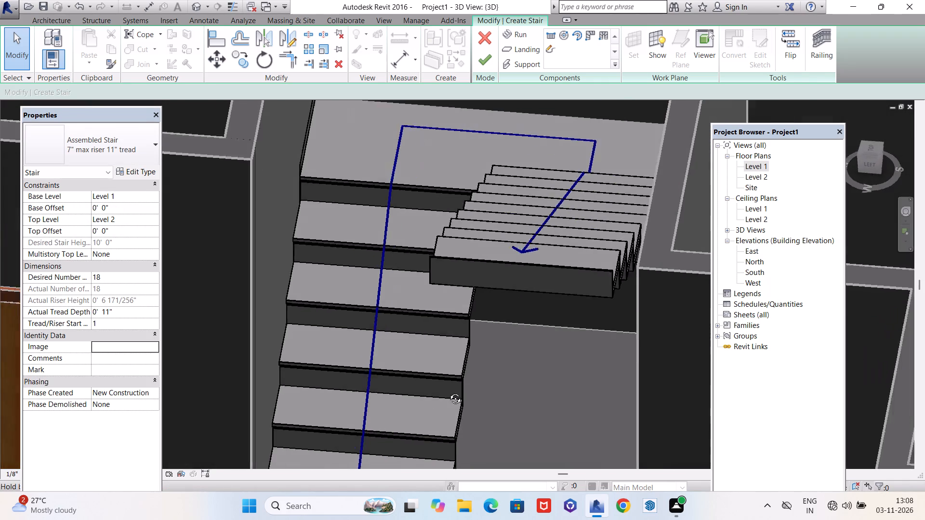
middle_click_drag(448, 391, 438, 262, "shift")
scroll(487, 264, "up", 4)
scroll(488, 264, "down", 1)
scroll(488, 264, "up", 1)
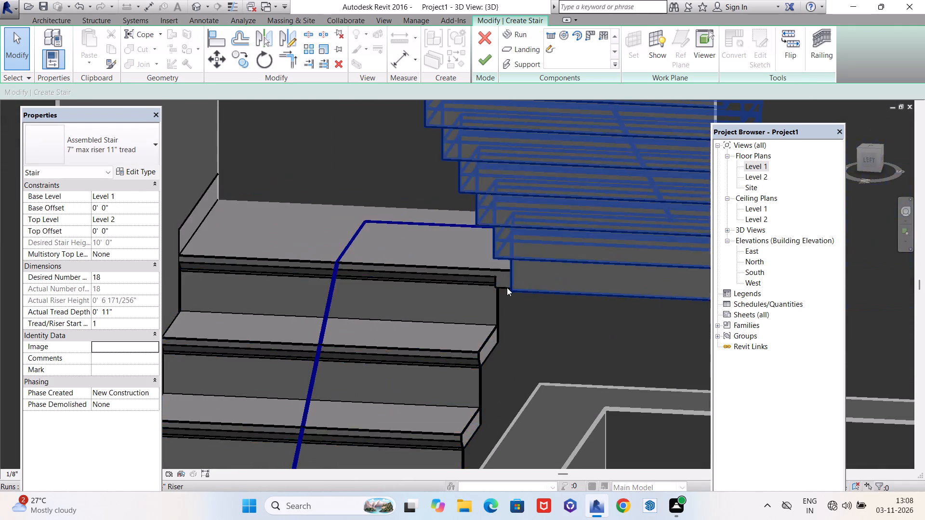
scroll(507, 287, "up", 7)
scroll(468, 286, "up", 6)
scroll(547, 272, "down", 11)
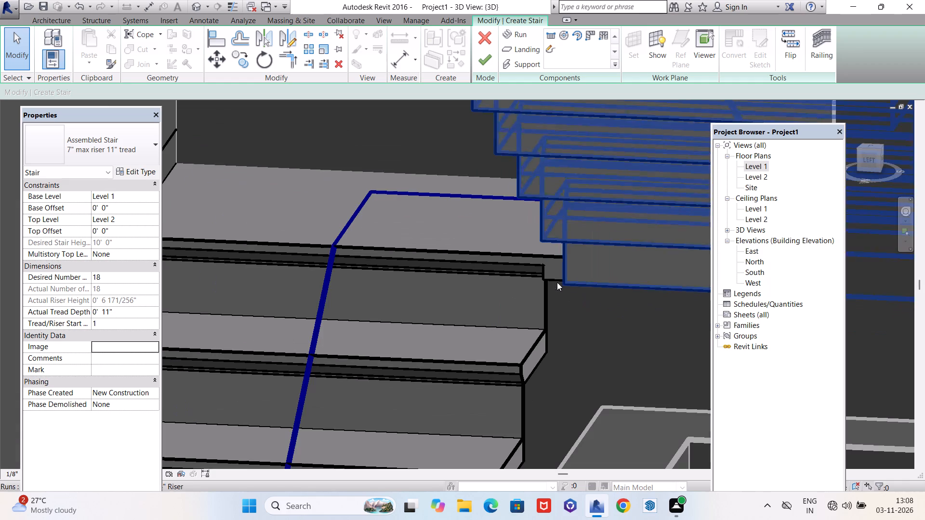
scroll(557, 305, "down", 4)
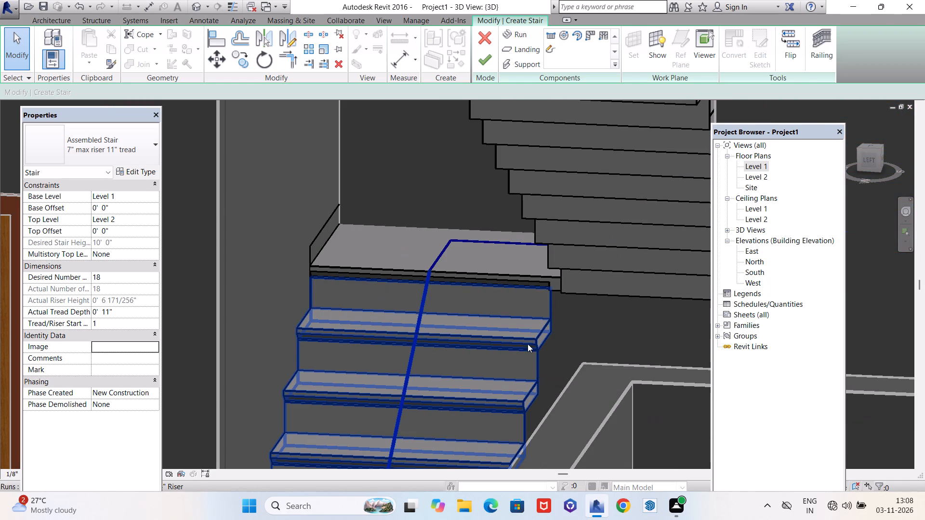
scroll(528, 344, "down", 3)
left_click(386, 270)
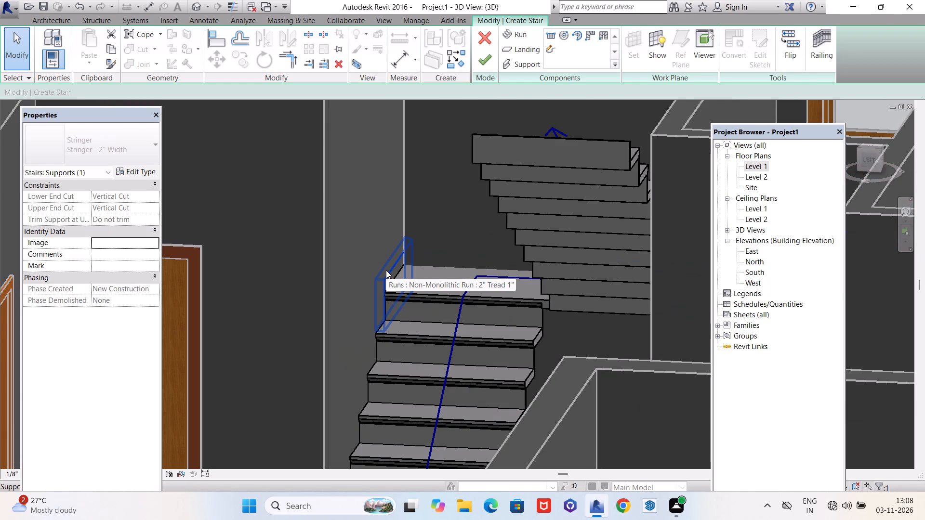
key("Delete")
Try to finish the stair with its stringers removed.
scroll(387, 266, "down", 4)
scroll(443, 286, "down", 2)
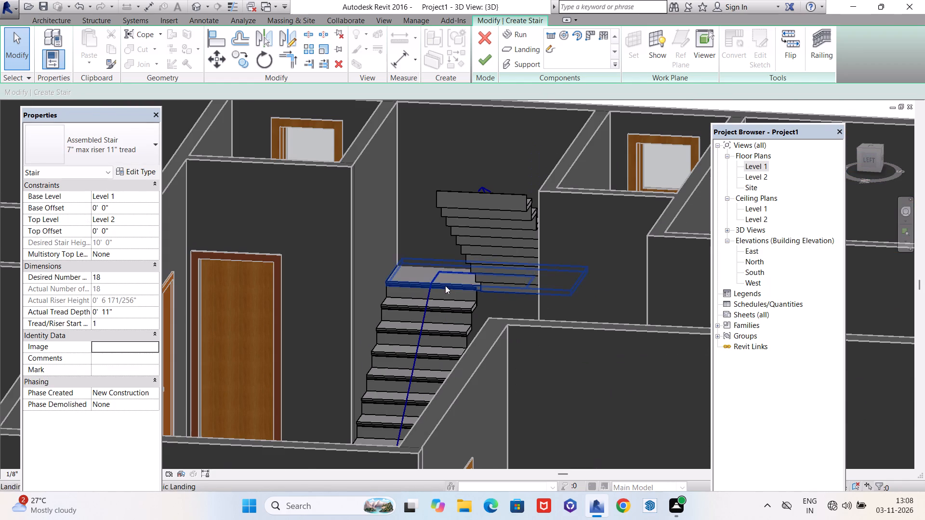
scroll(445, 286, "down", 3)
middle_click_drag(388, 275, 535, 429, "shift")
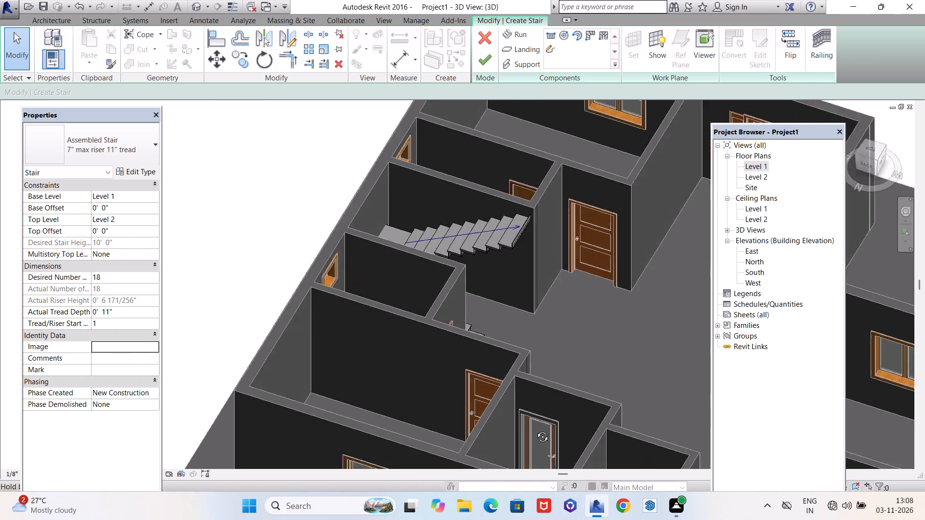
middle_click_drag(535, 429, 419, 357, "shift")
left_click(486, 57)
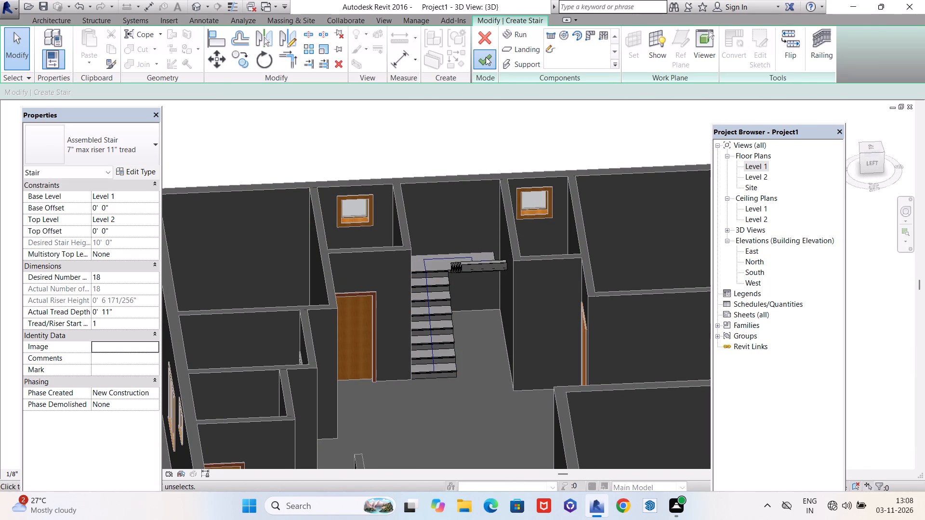
Examine the stair's treads, railings and landing, and its position within the whole house.
scroll(502, 252, "up", 6)
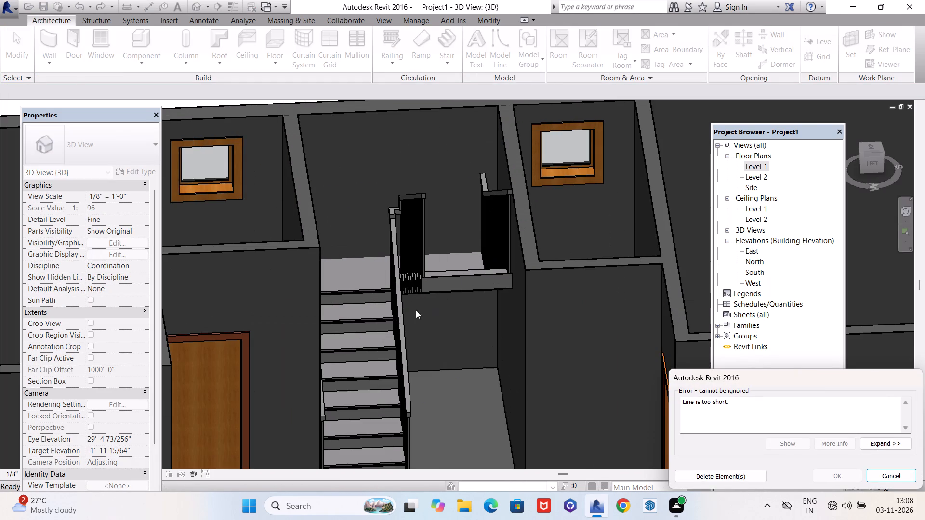
scroll(376, 315, "up", 5)
scroll(335, 302, "up", 11)
scroll(371, 247, "up", 7)
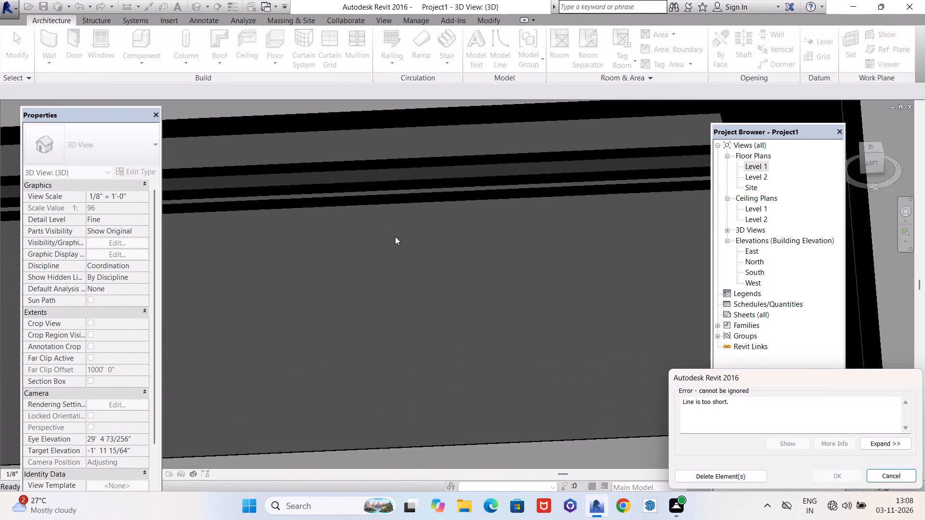
middle_click_drag(392, 233, 402, 123, "shift")
scroll(445, 258, "down", 5)
middle_click_drag(443, 284, 438, 158, "shift")
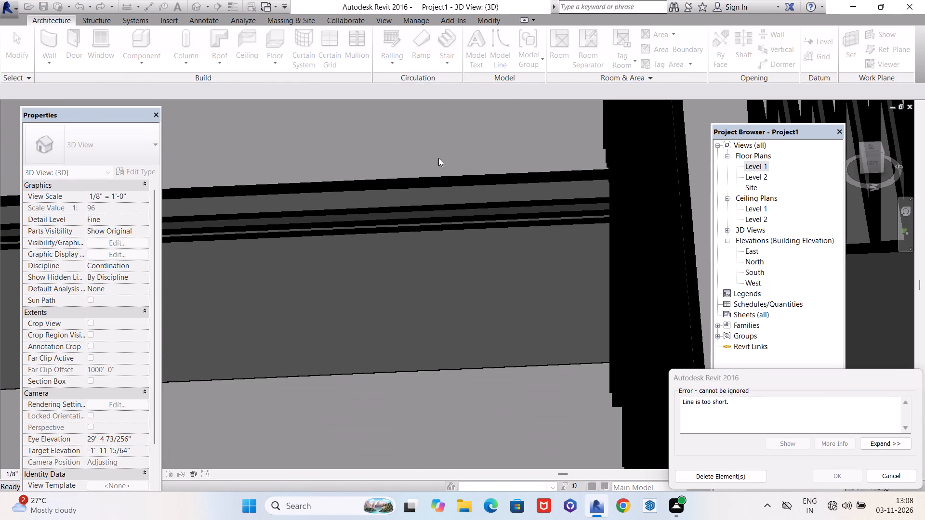
middle_click_drag(438, 158, 439, 153, "shift")
scroll(481, 209, "down", 10)
middle_click_drag(487, 284, 473, 168, "shift")
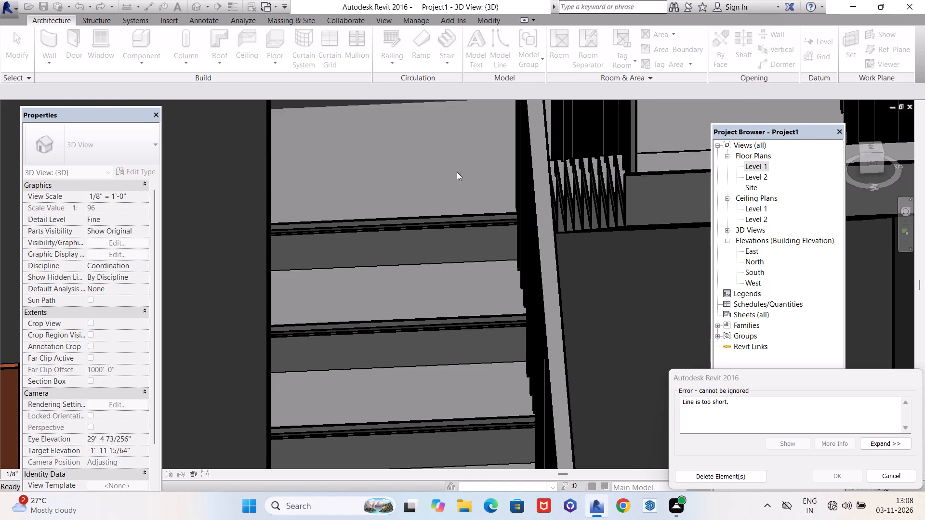
scroll(447, 183, "down", 13)
scroll(453, 233, "down", 5)
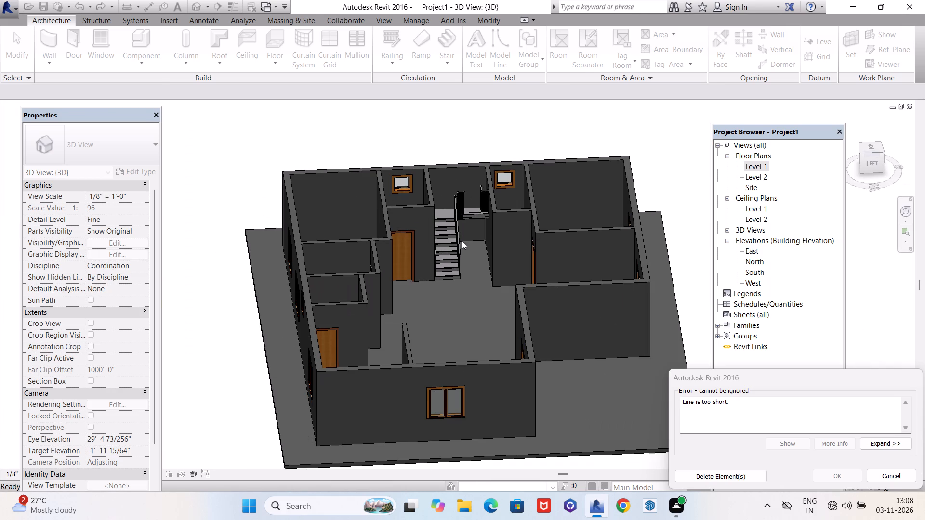
middle_click_drag(469, 274, 461, 254)
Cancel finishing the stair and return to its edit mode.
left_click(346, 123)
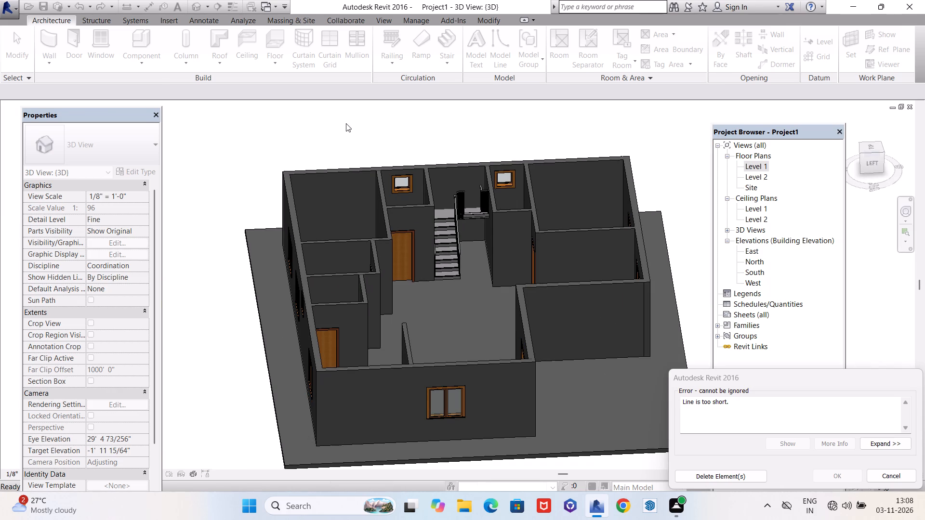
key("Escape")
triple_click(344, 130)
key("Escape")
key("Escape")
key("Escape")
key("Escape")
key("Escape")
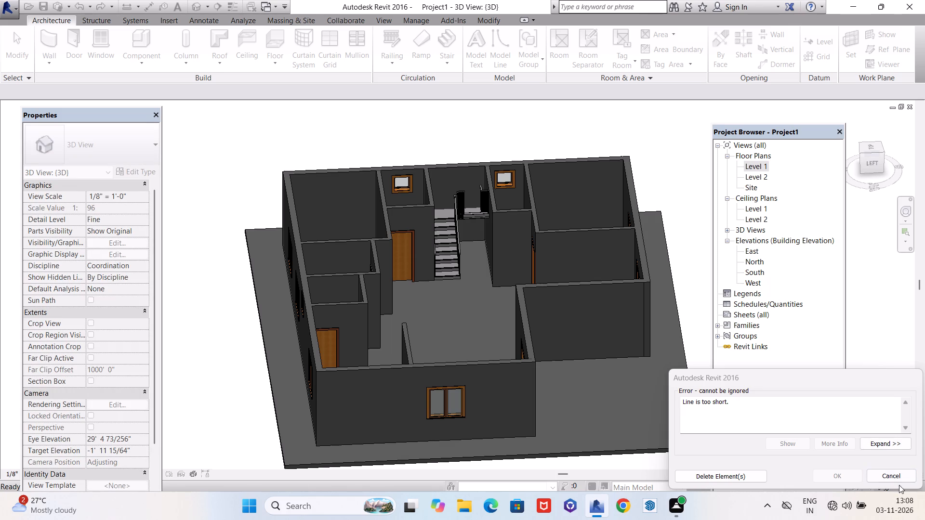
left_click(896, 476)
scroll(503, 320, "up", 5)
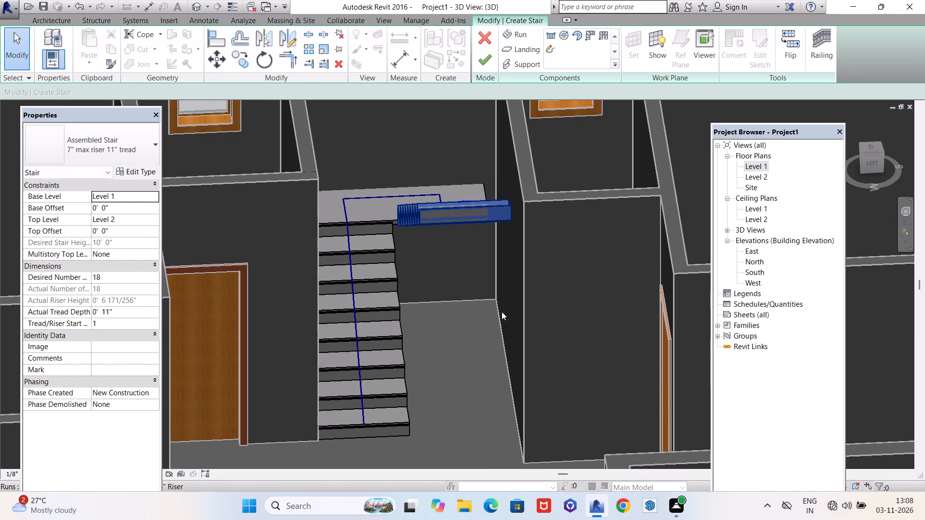
Finish the alcove stair, deleting the element that blocks its completion.
left_click(489, 59)
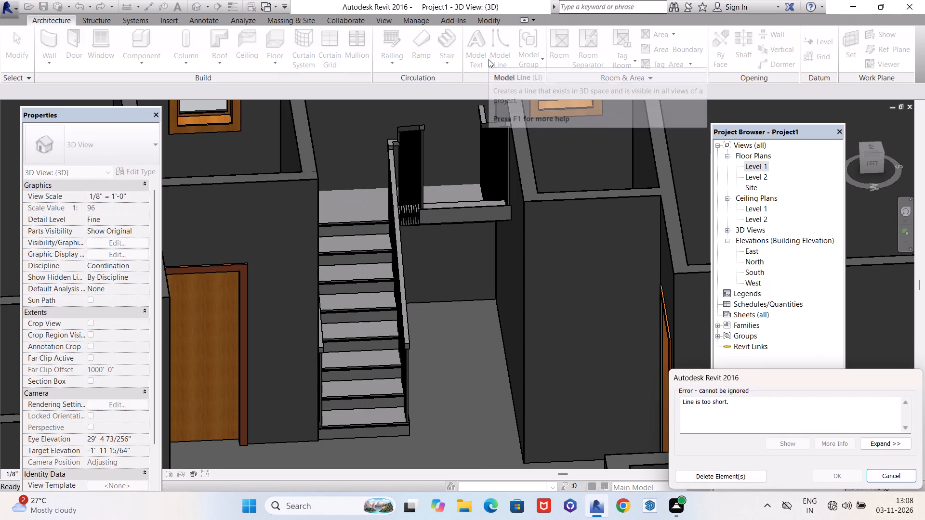
left_click(755, 473)
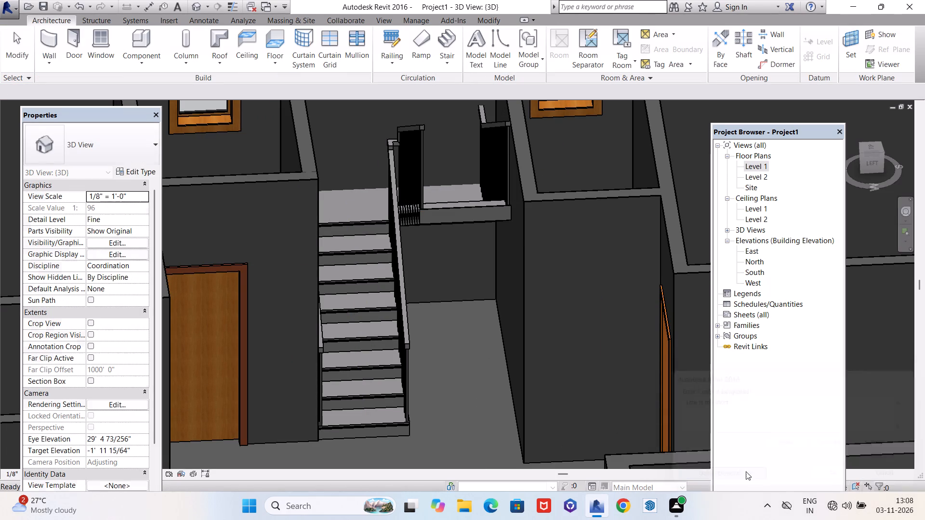
Examine the finished alcove stair's treads, landing and railings up close and from several sides.
scroll(536, 388, "down", 5)
scroll(512, 384, "up", 6)
scroll(511, 379, "down", 2)
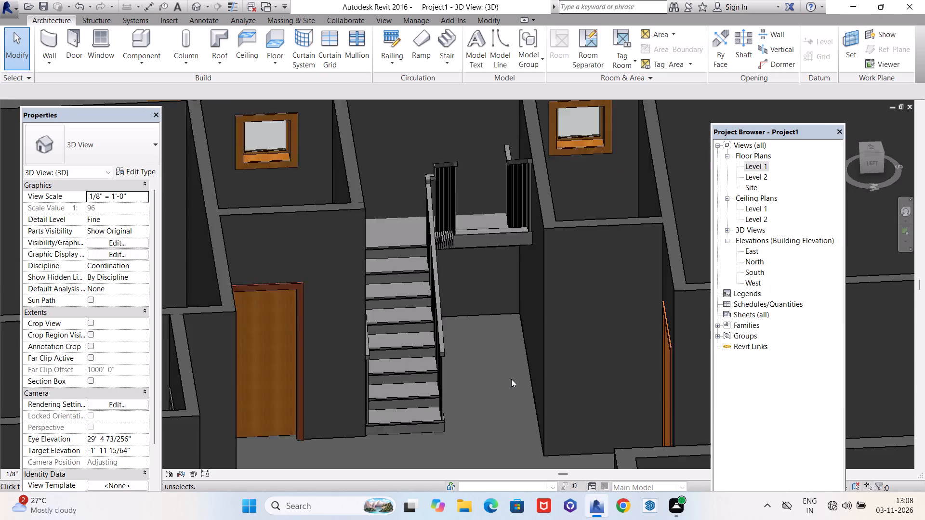
scroll(511, 379, "down", 4)
scroll(482, 330, "up", 6)
scroll(427, 291, "up", 6)
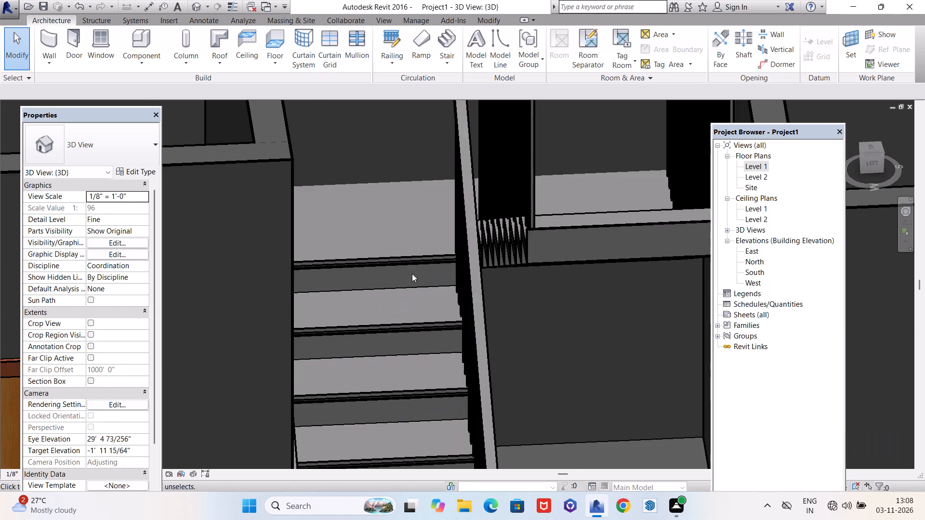
scroll(412, 273, "up", 4)
middle_click_drag(412, 273, 400, 294, "shift")
scroll(410, 227, "up", 1, "shift")
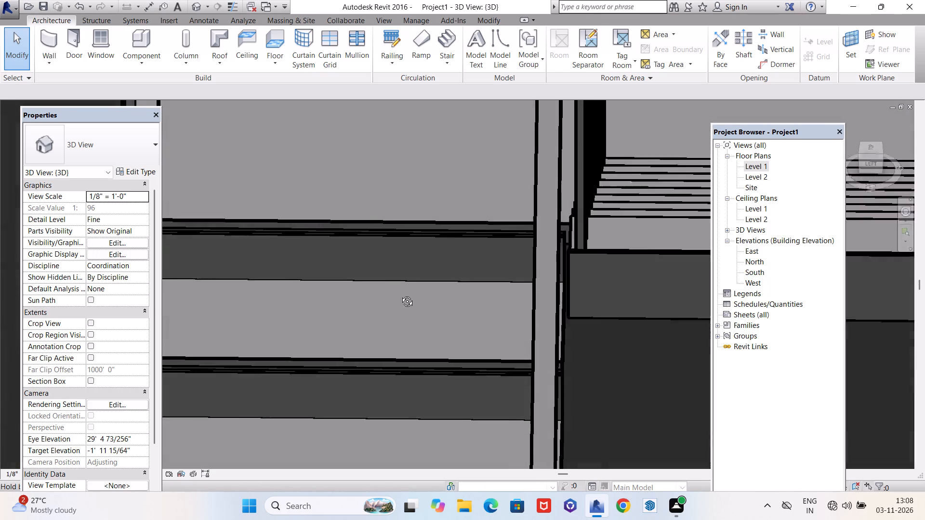
middle_click_drag(400, 294, 400, 298, "shift")
scroll(489, 273, "down", 13)
middle_click_drag(465, 311, 619, 364, "shift")
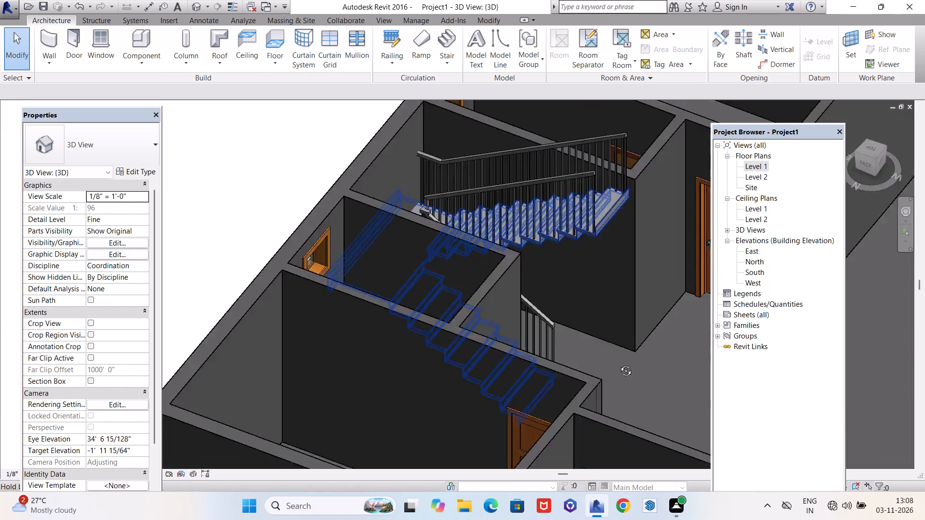
middle_click_drag(619, 364, 491, 372, "shift")
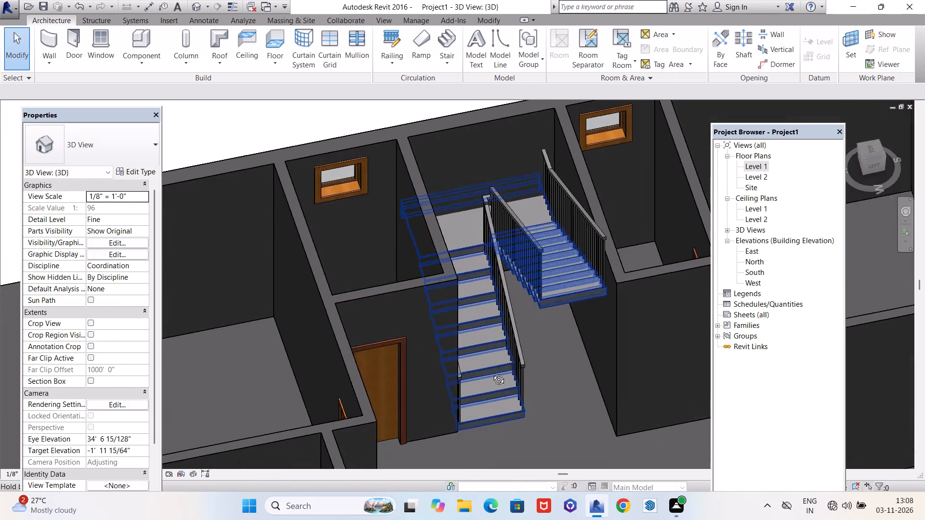
middle_click_drag(491, 372, 429, 340, "shift")
scroll(430, 339, "down", 4)
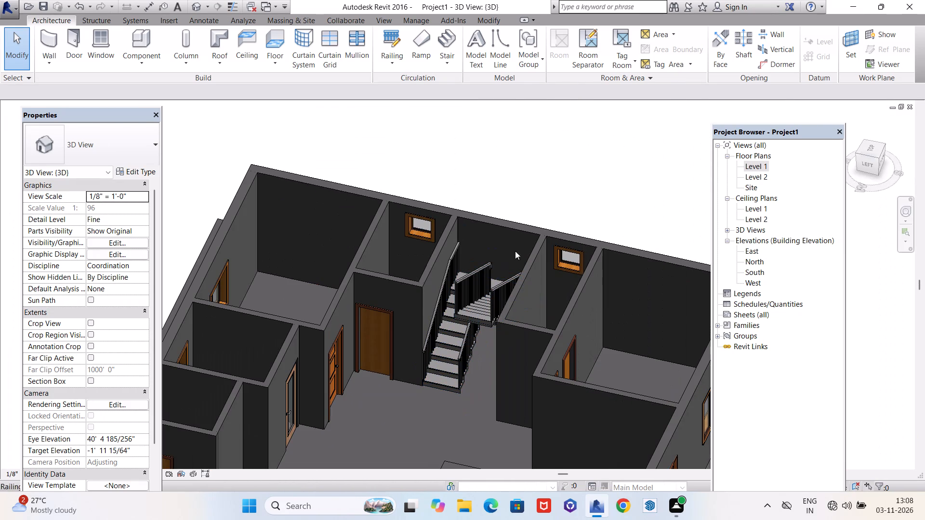
left_click(587, 200)
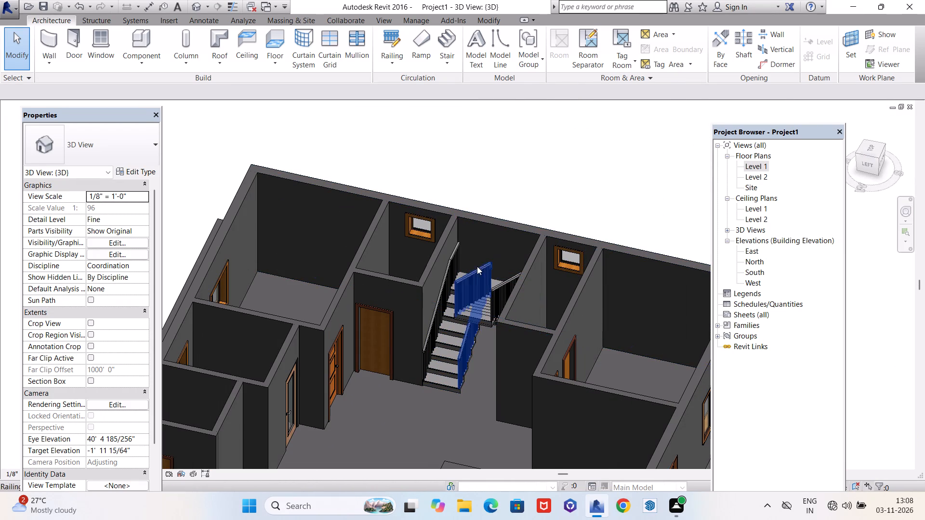
scroll(464, 322, "up", 3)
left_click(463, 324)
scroll(464, 359, "up", 3)
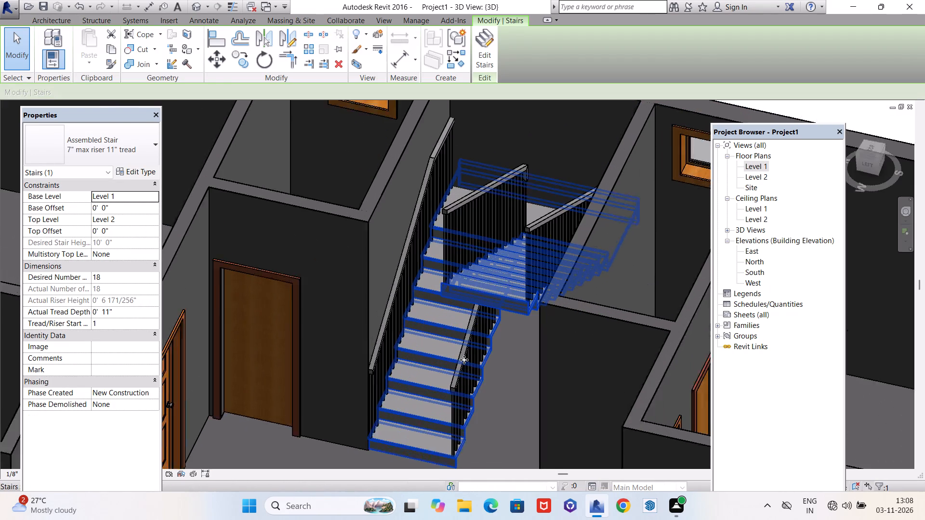
scroll(464, 360, "up", 2)
scroll(464, 360, "down", 3)
key("Escape")
scroll(467, 358, "down", 6)
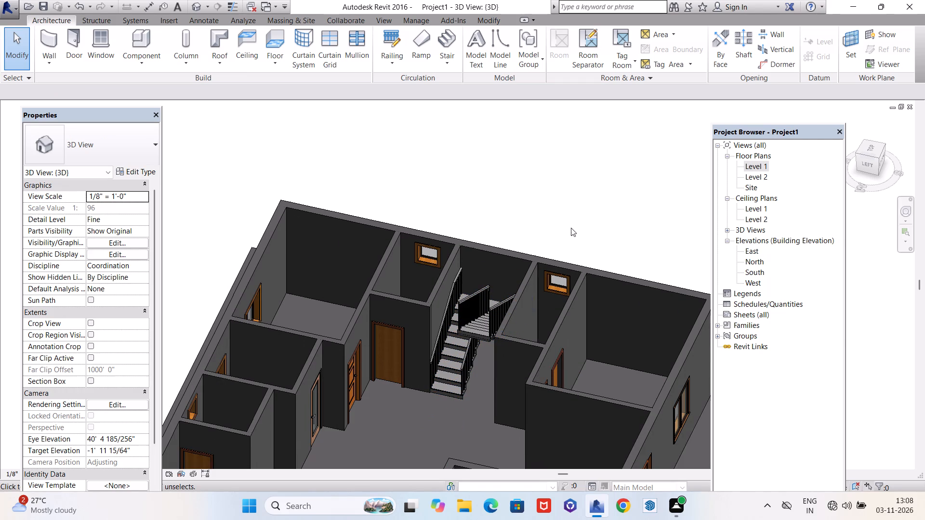
left_click(585, 215)
scroll(565, 209, "down", 4)
scroll(504, 253, "up", 5)
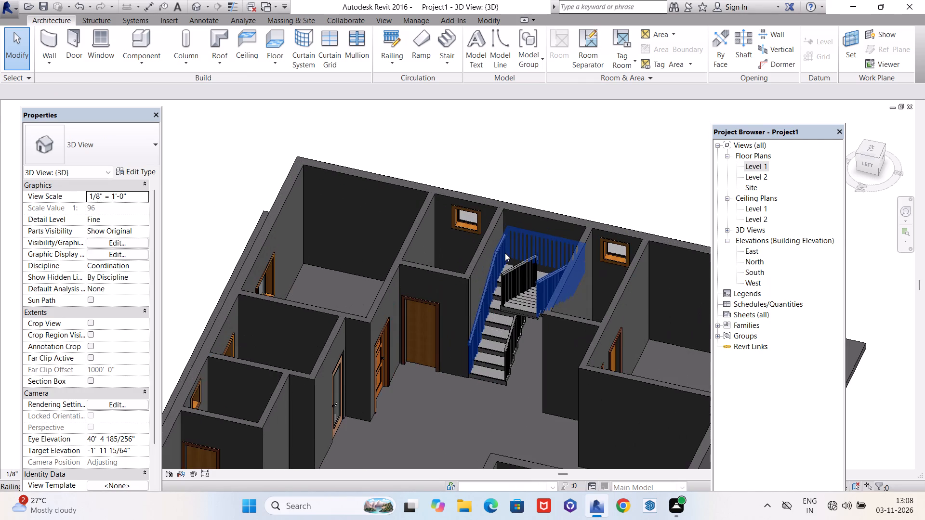
scroll(506, 253, "up", 7)
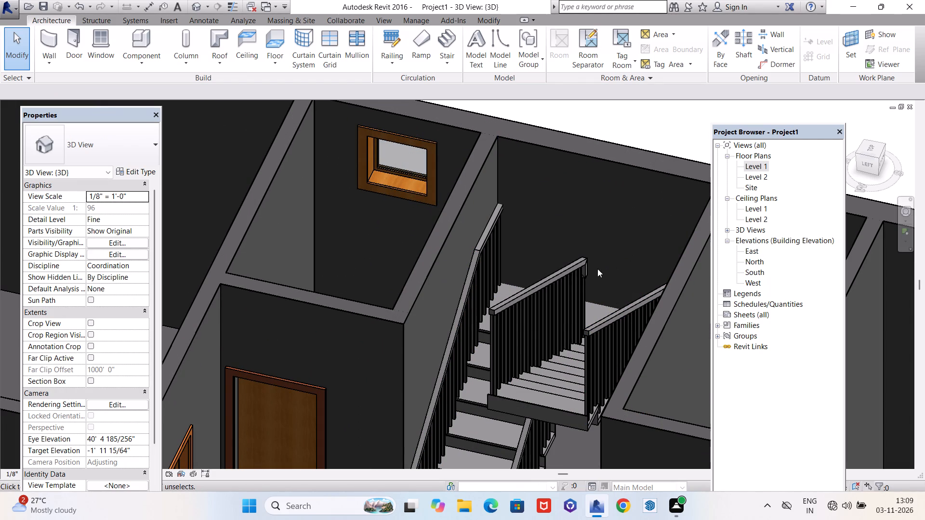
scroll(582, 213, "down", 5)
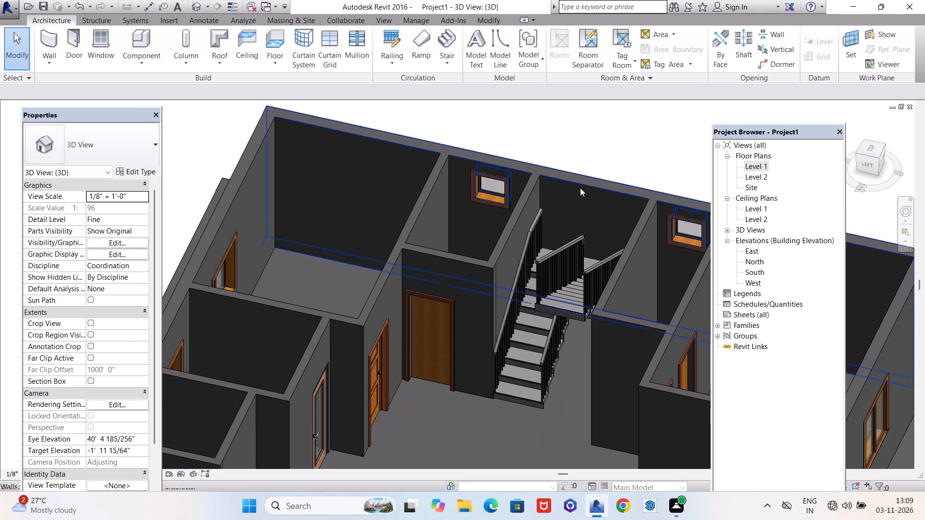
Examine the stair's position among the surrounding rooms and within the whole house.
middle_click_drag(580, 188, 674, 298, "shift")
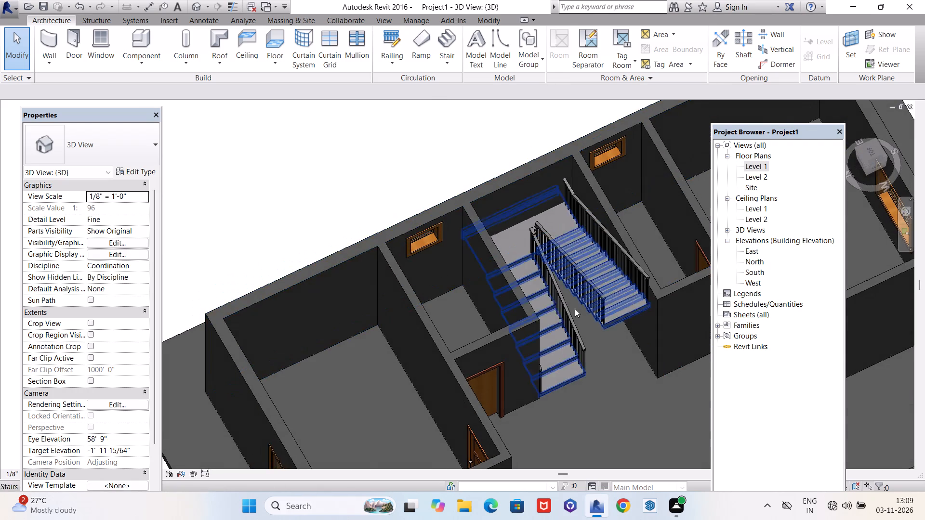
scroll(550, 316, "down", 5)
left_click(490, 198)
scroll(596, 350, "up", 7)
scroll(399, 208, "down", 4)
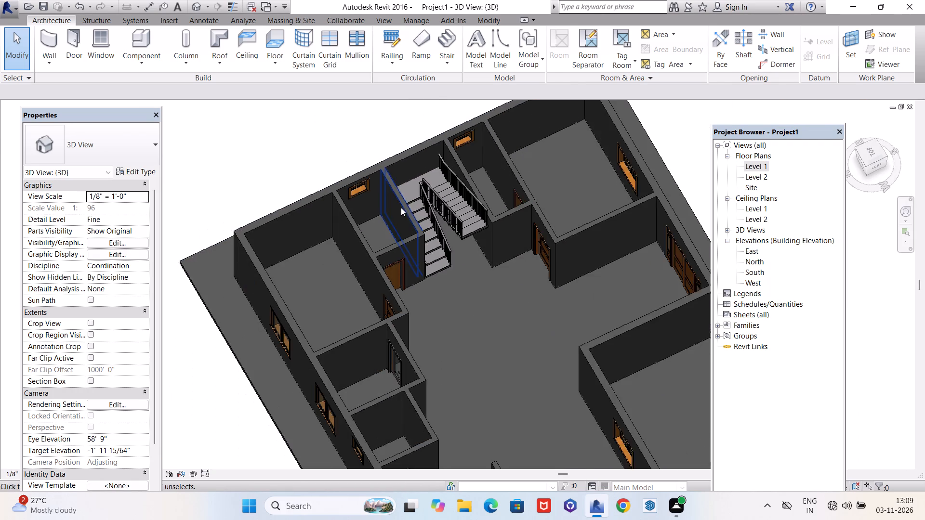
scroll(401, 208, "down", 7)
middle_click_drag(428, 258, 369, 159, "shift")
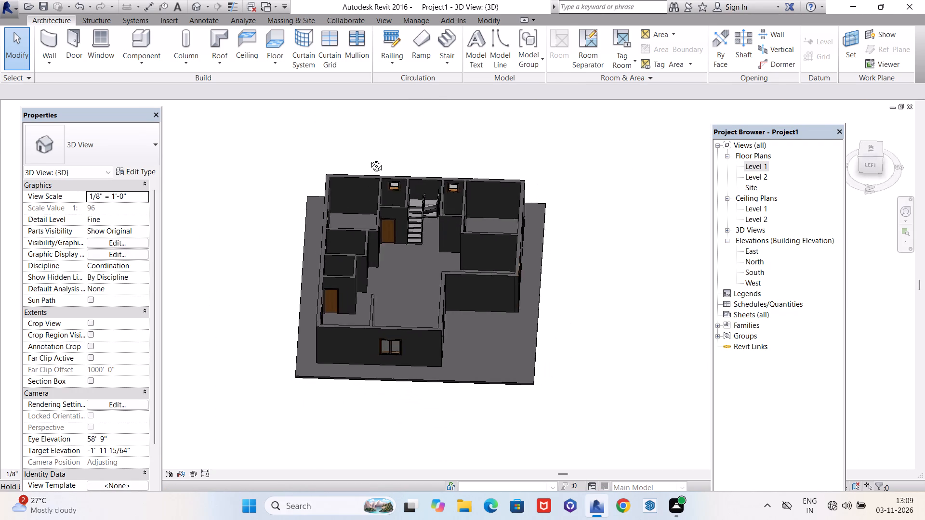
middle_click_drag(369, 159, 504, 152, "shift")
scroll(504, 152, "up", 1)
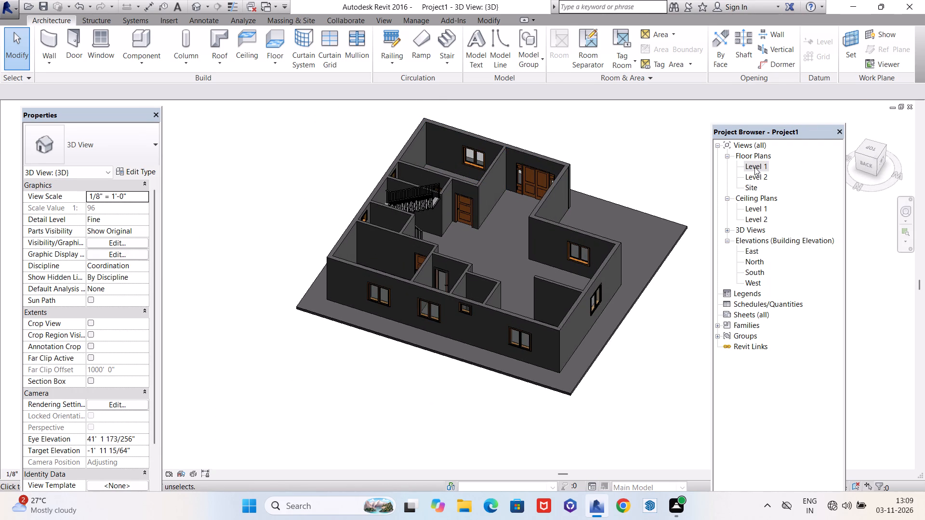
Open the Level 1 floor plan.
double_click(754, 167)
scroll(552, 264, "down", 9)
scroll(468, 207, "up", 1)
scroll(467, 206, "down", 1)
scroll(466, 206, "up", 3)
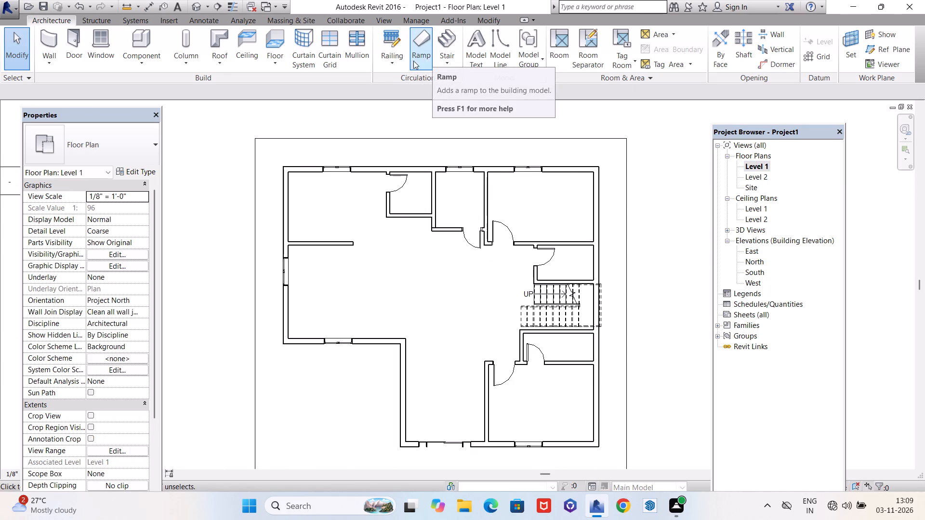
scroll(354, 88, "down", 2)
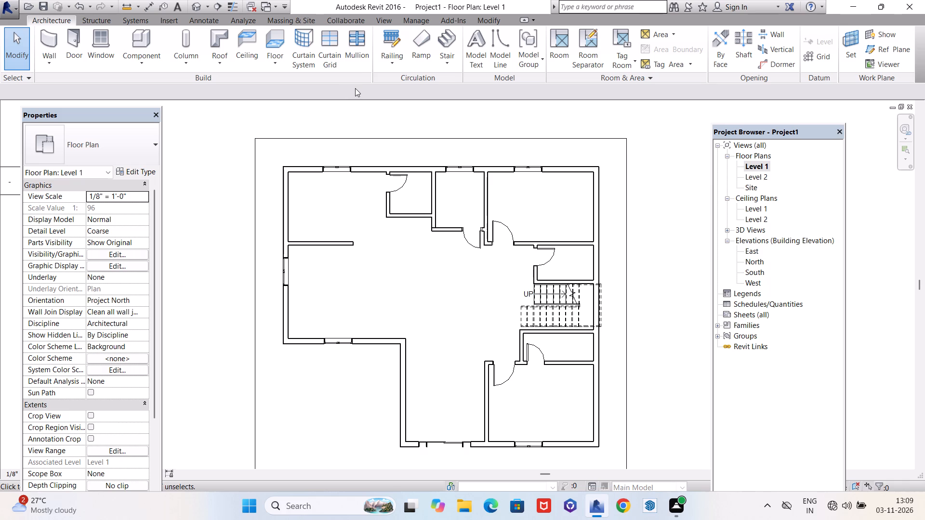
Start a component stair and draw a straight run 2'-9" long southward from the outer wall face at the south entrance's west end.
left_click(443, 56)
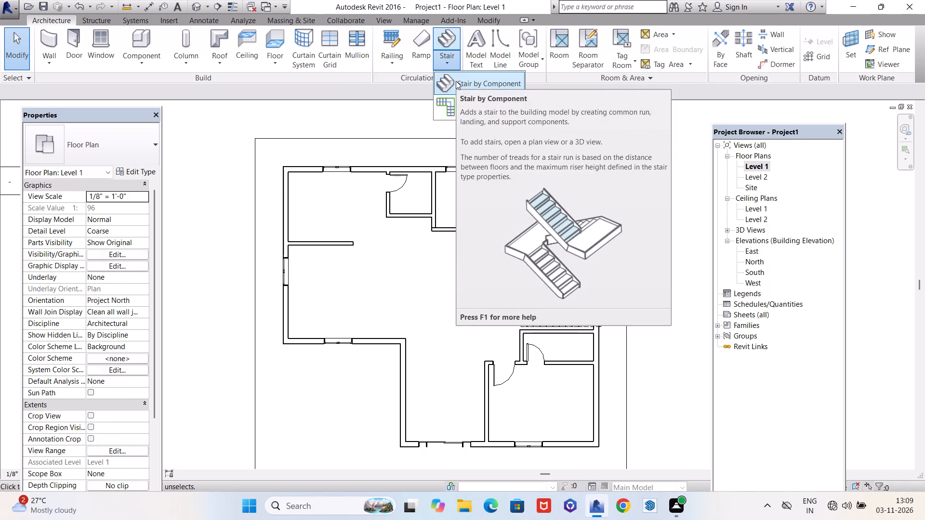
left_click(456, 81)
scroll(417, 124, "down", 5)
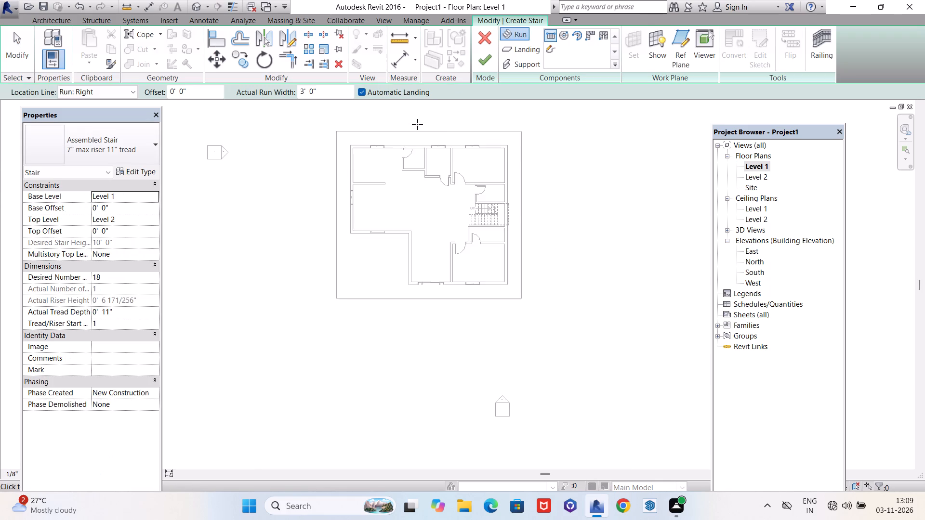
scroll(417, 124, "down", 1)
scroll(420, 273, "up", 18)
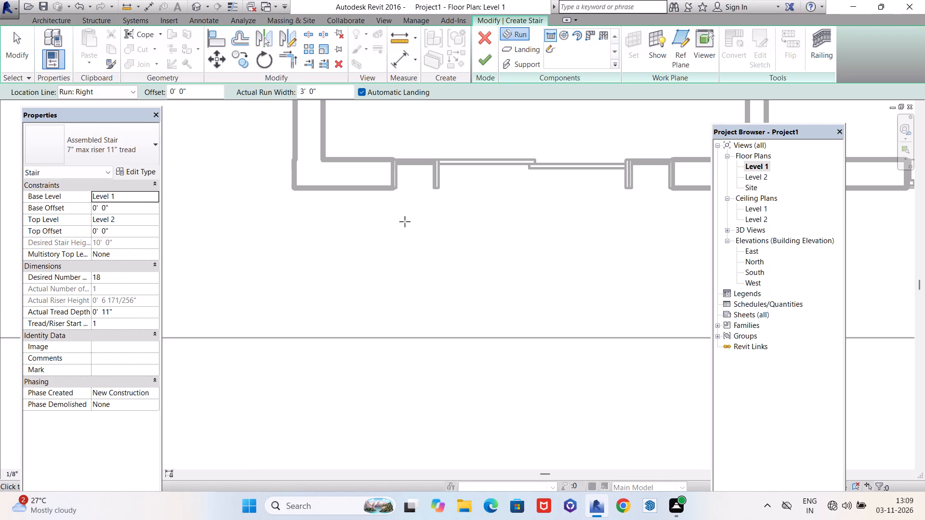
left_click(393, 191)
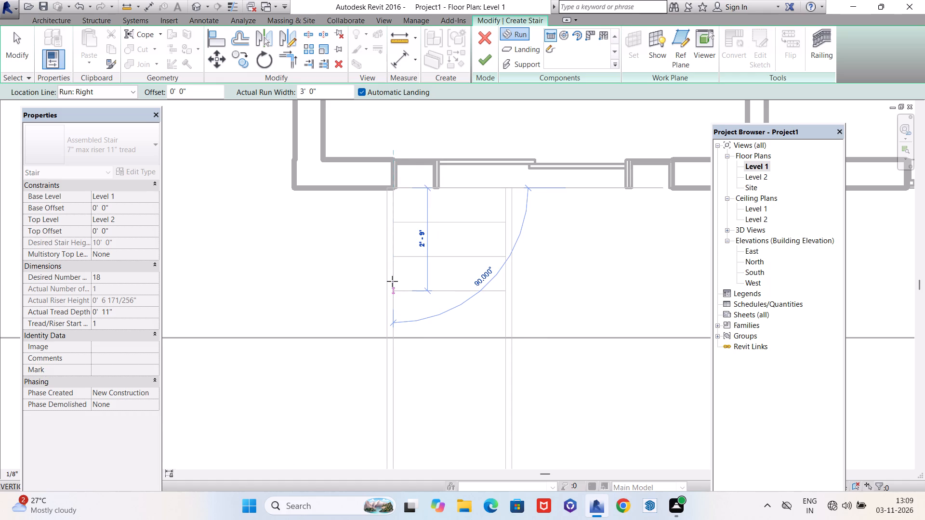
left_click(394, 276)
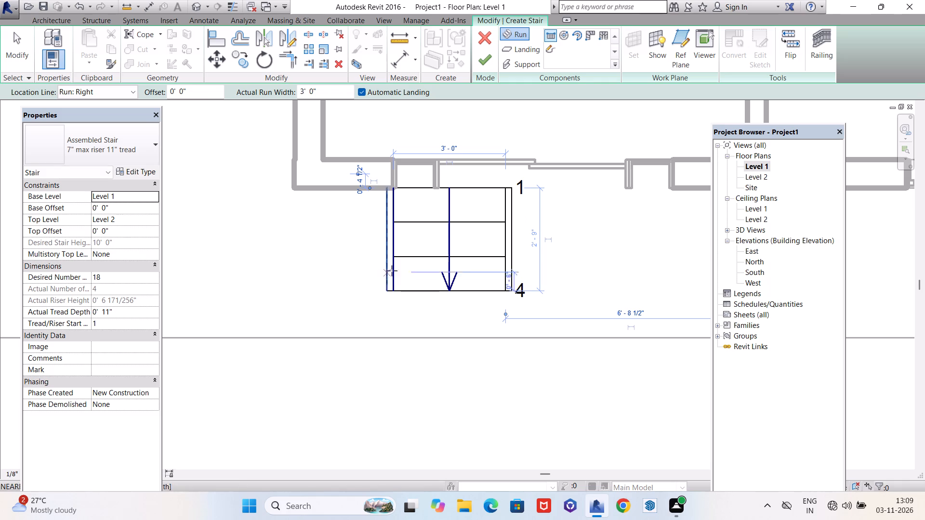
key("Escape")
key("Escape")
Review the type properties of the new entrance run, including its tread, nosing and riser settings.
left_click(505, 212)
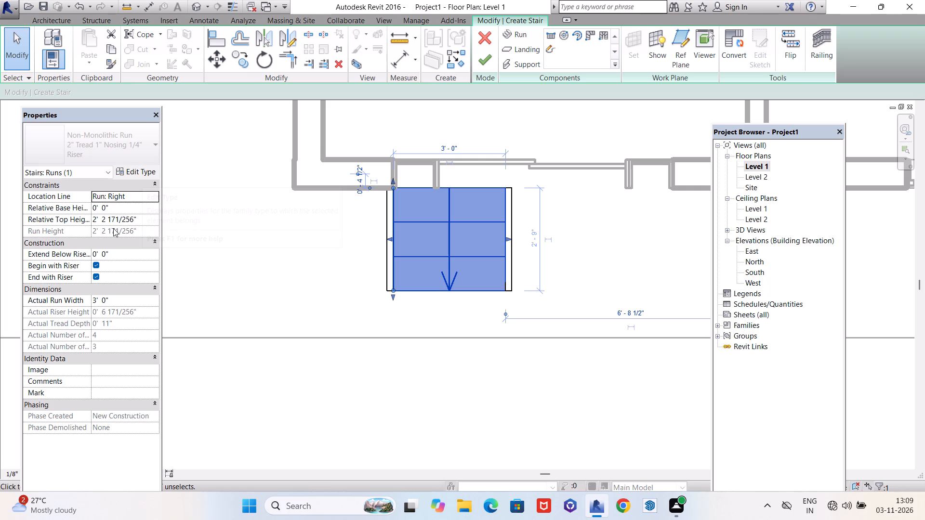
left_click(146, 170)
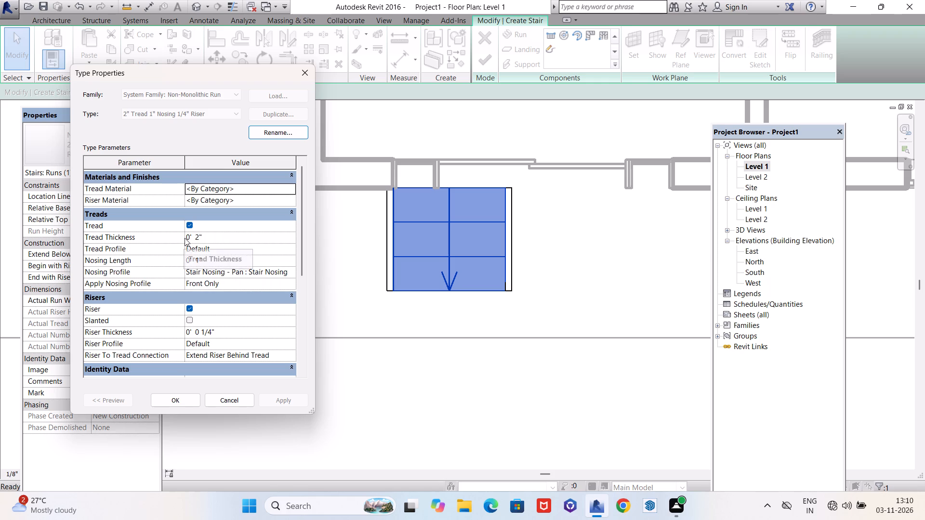
scroll(185, 238, "down", 7)
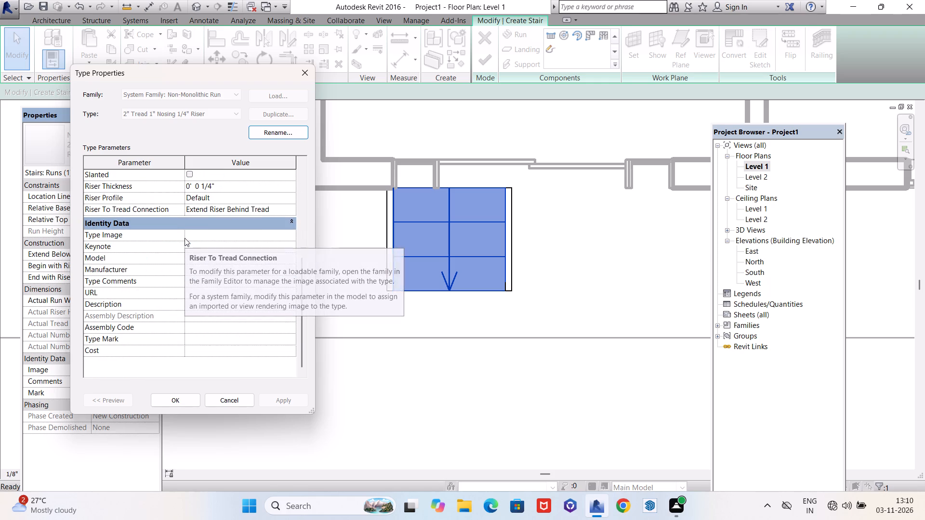
scroll(185, 238, "up", 5)
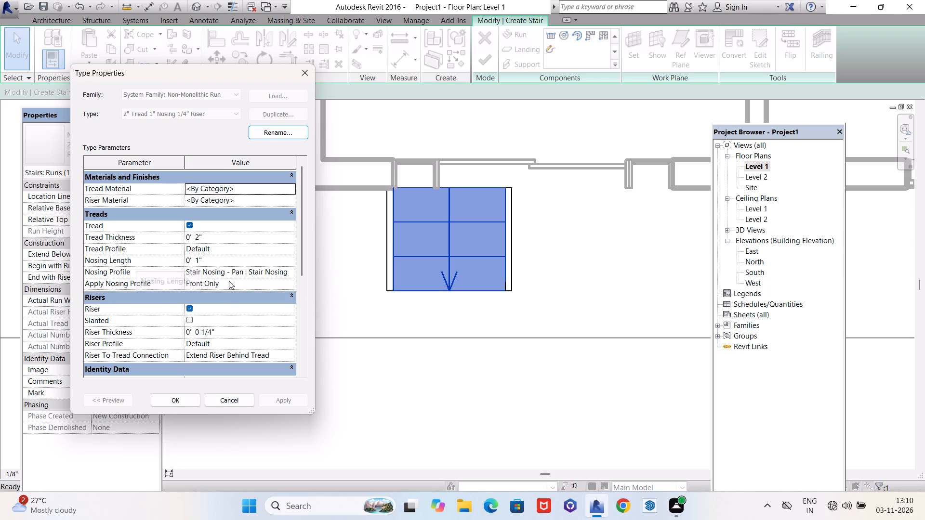
left_click(164, 394)
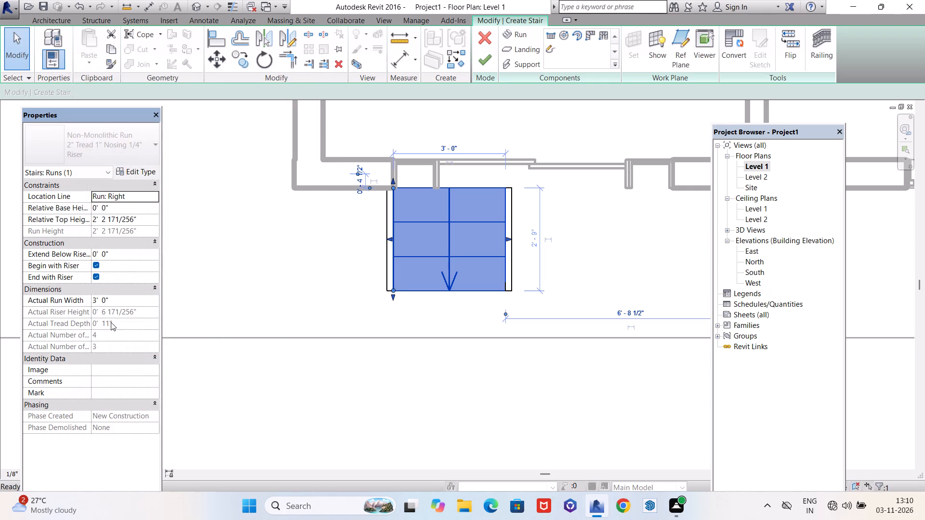
Set the entrance run's actual width to 8'.
left_click(128, 303)
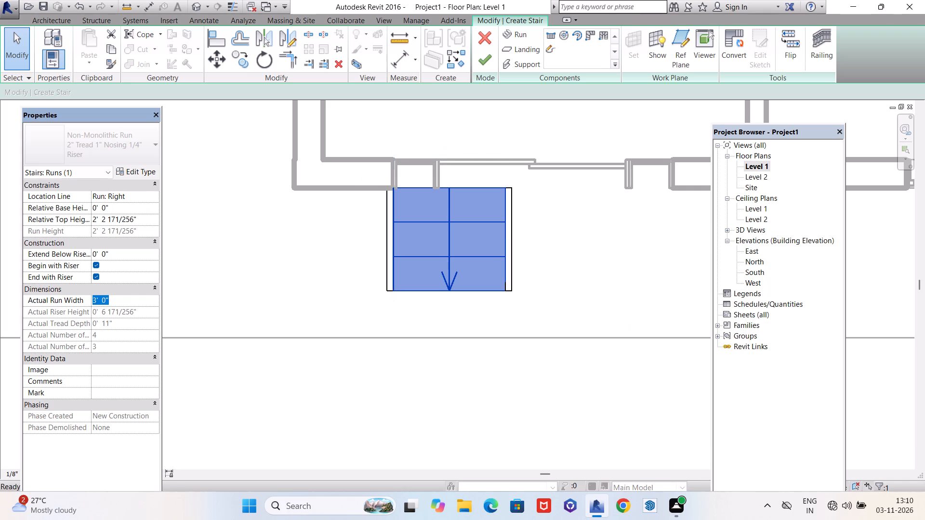
key("BackSpace")
key("BackSpace")
key("8")
key("apostrophe")
key("Return")
scroll(144, 290, "down", 5)
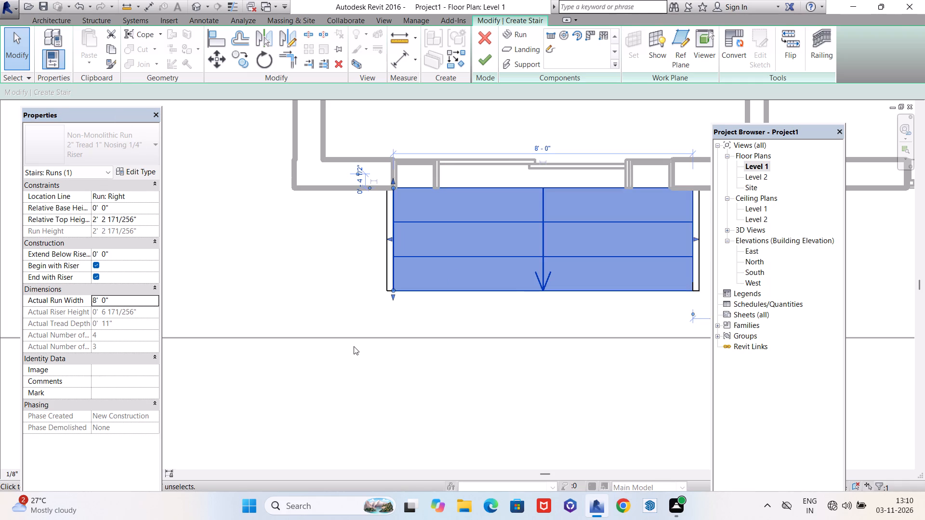
scroll(354, 346, "down", 3)
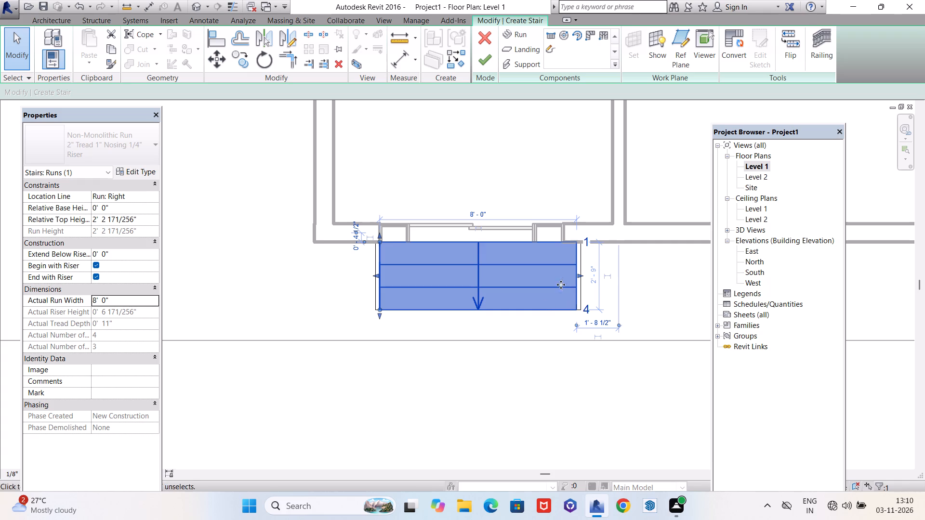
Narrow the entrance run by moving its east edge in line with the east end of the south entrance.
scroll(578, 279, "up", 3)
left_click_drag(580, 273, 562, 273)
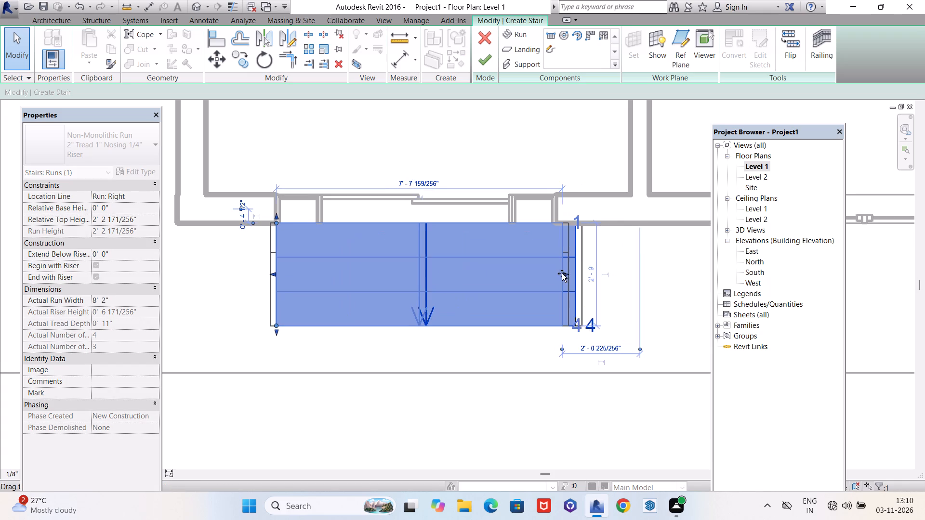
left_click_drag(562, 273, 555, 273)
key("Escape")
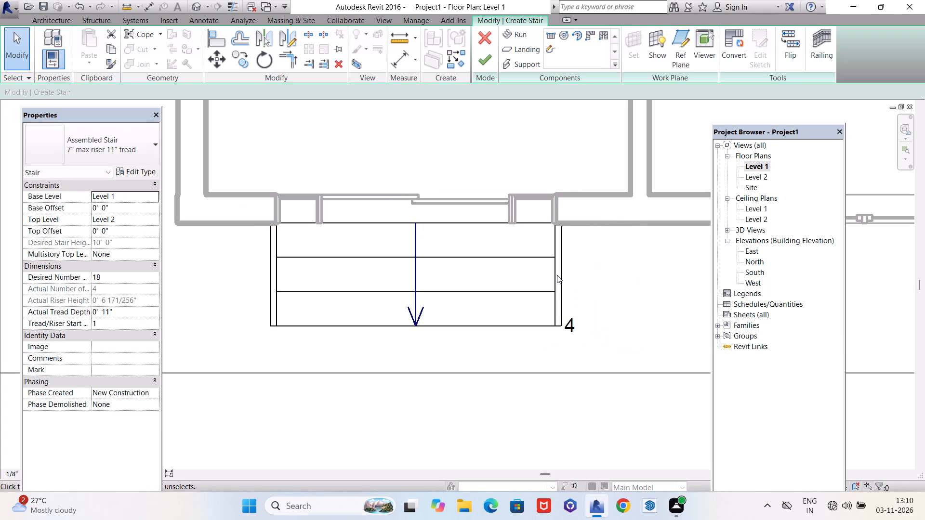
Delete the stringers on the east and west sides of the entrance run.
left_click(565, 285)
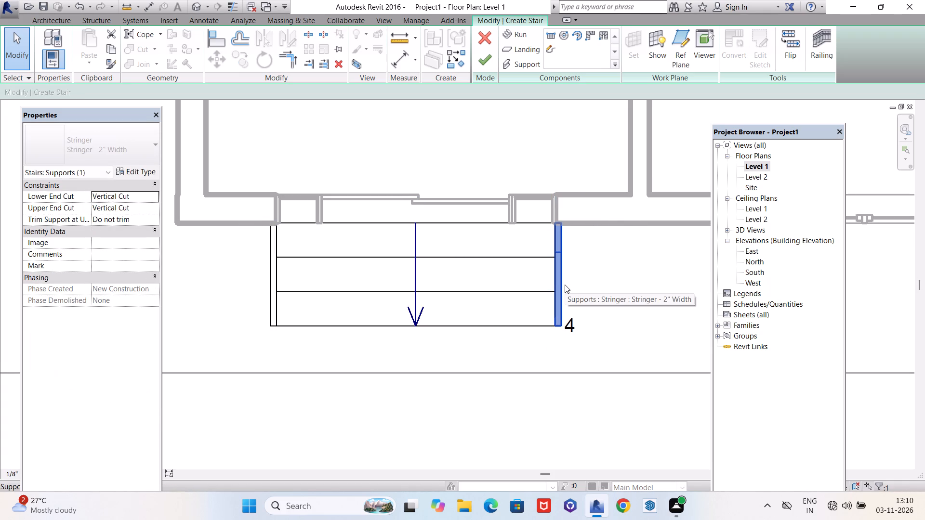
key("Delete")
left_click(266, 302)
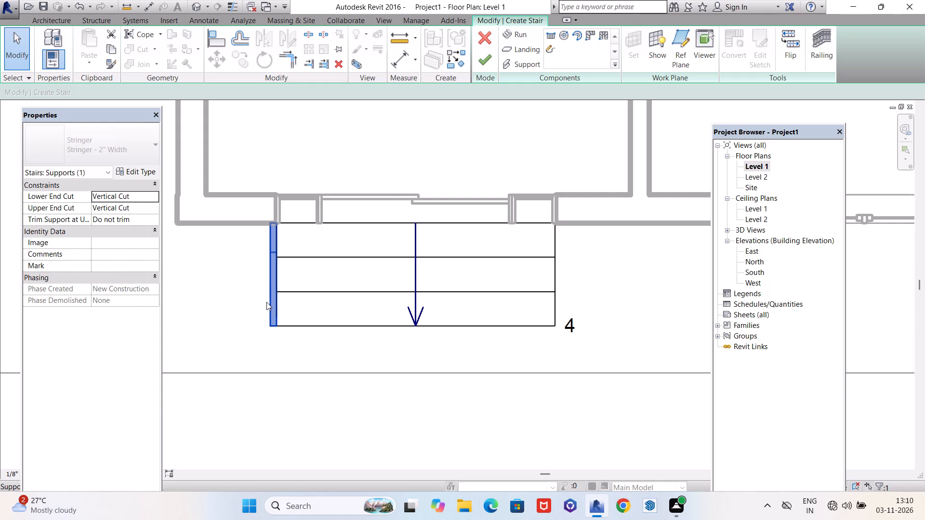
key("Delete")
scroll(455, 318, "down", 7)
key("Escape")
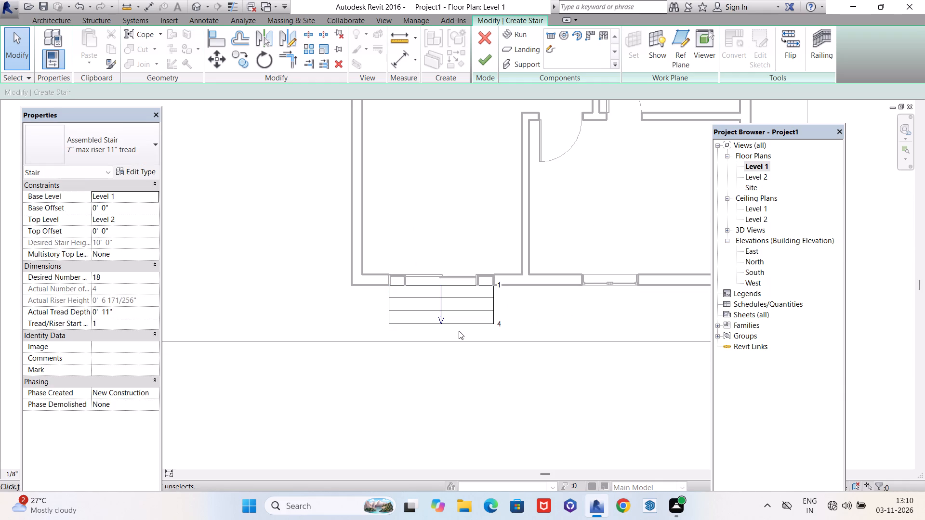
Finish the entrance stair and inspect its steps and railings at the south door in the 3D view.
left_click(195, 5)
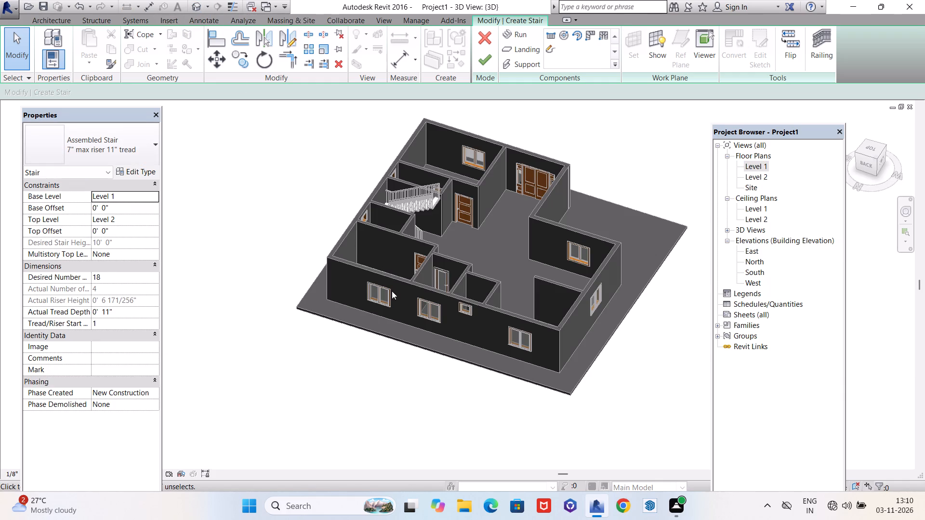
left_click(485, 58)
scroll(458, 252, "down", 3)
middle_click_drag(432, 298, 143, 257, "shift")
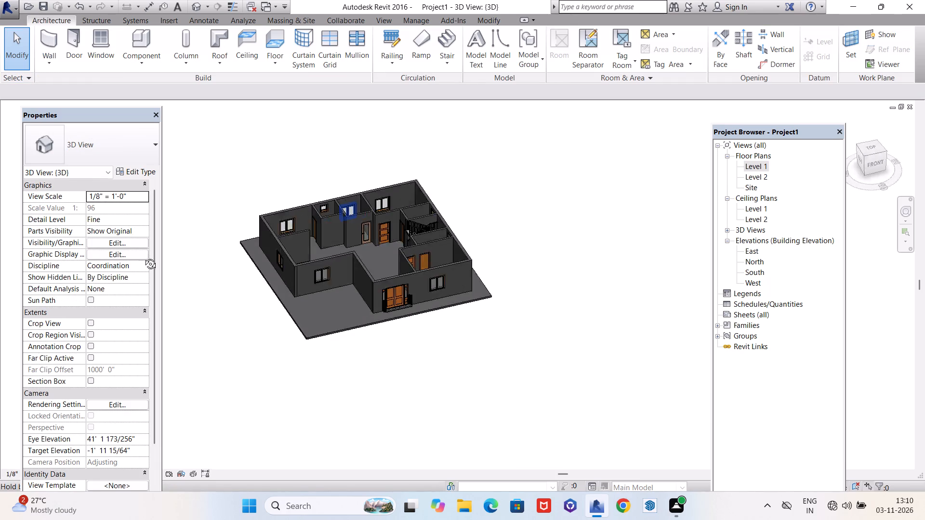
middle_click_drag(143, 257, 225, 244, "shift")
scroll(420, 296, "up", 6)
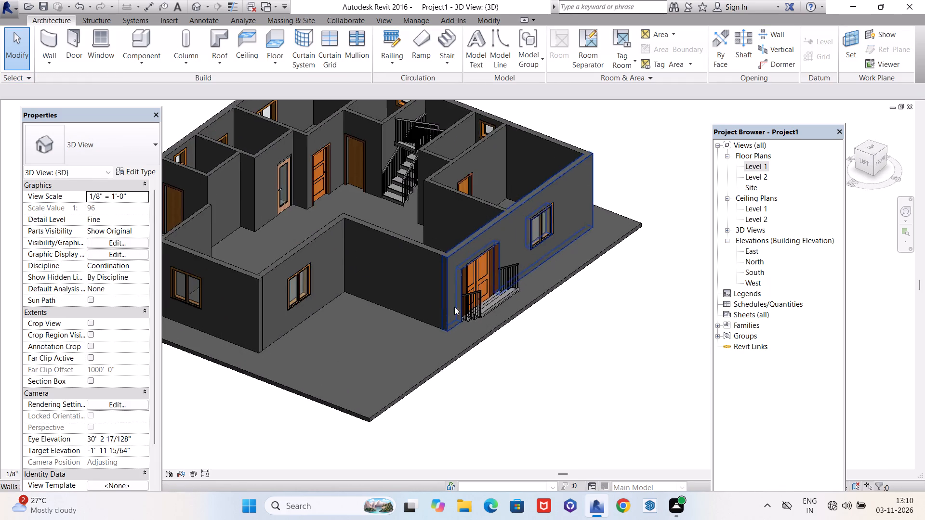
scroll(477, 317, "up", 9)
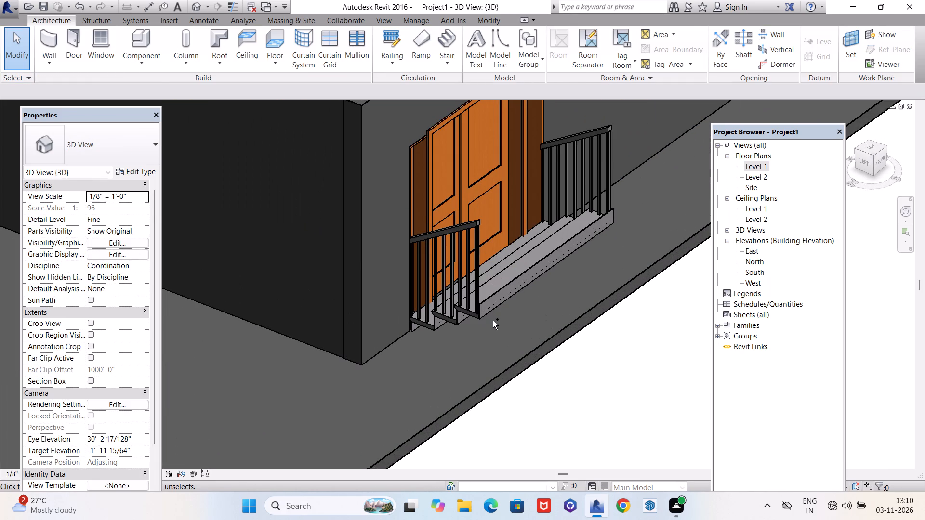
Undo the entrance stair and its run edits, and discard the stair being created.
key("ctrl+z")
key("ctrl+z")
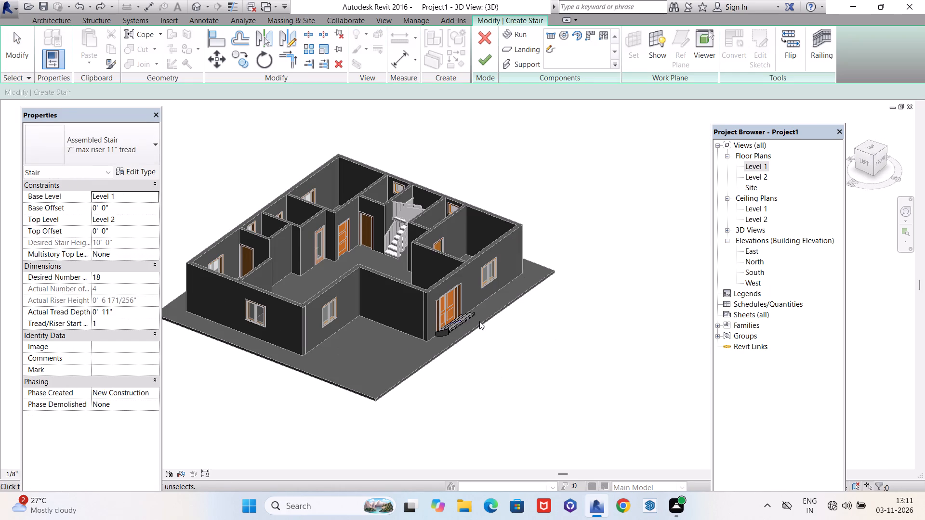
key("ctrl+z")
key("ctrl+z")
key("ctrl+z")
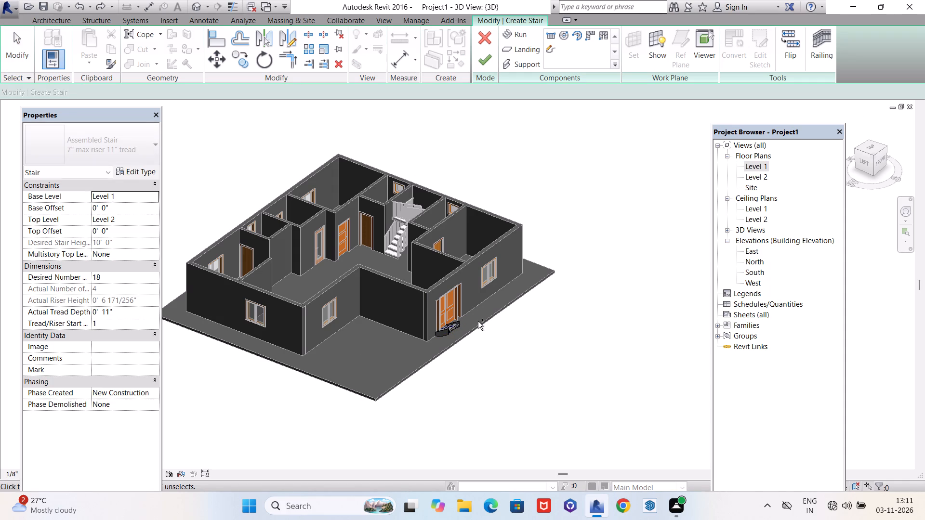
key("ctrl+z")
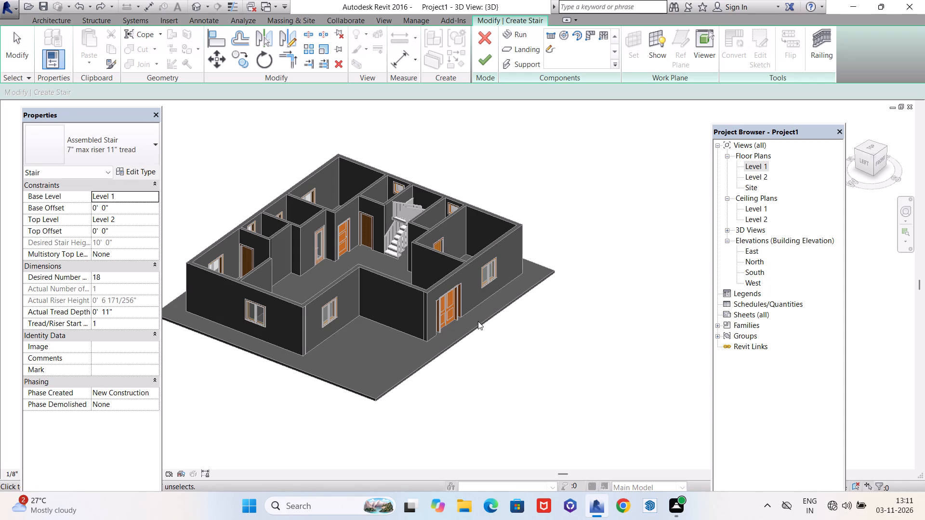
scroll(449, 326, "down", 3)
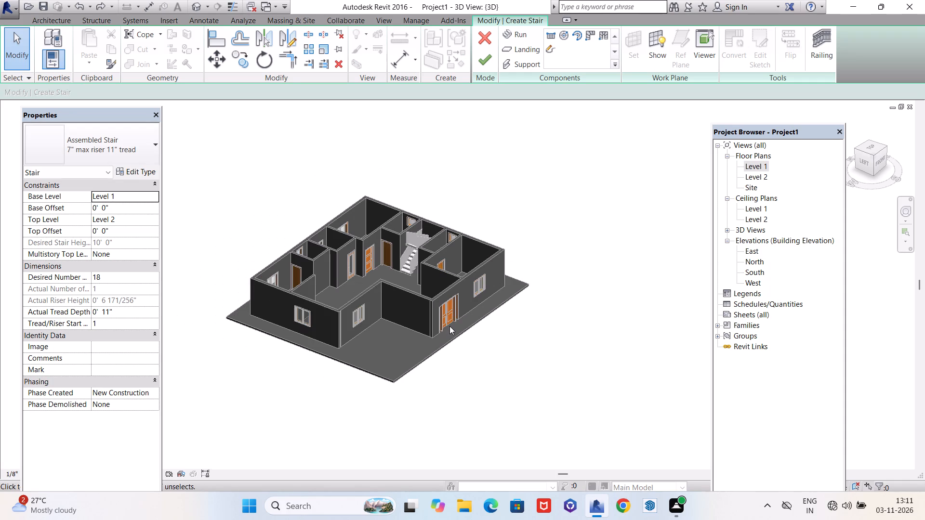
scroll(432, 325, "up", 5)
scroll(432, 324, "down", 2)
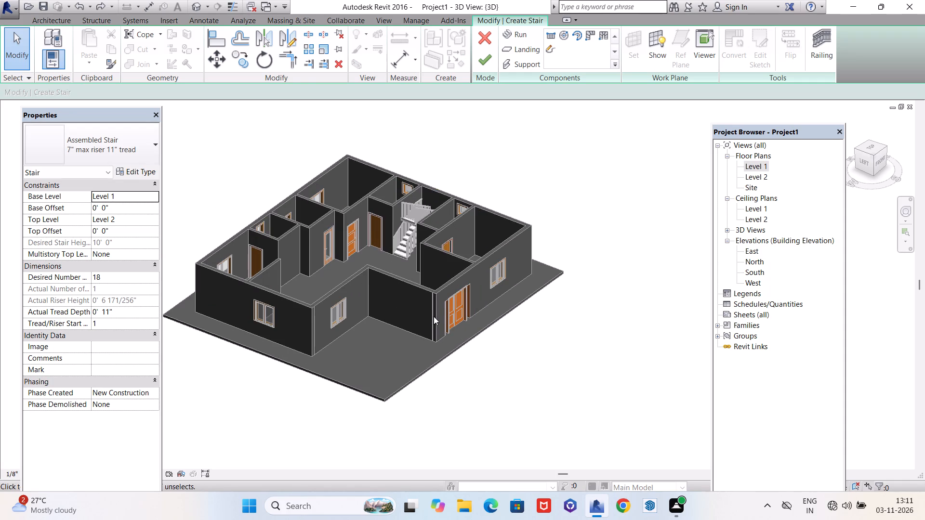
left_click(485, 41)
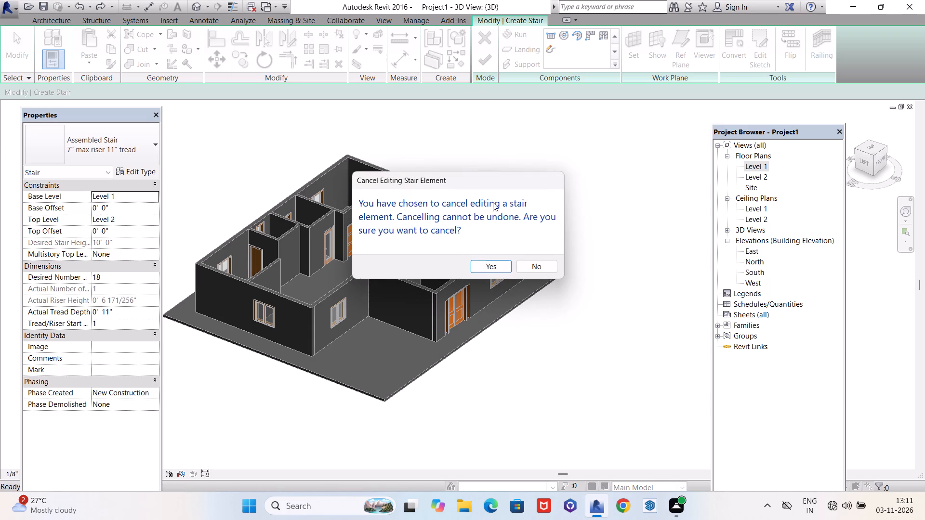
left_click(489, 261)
Examine the whole house in 3D from above and from the front, including the room layout and the south entrance.
scroll(507, 353, "down", 4)
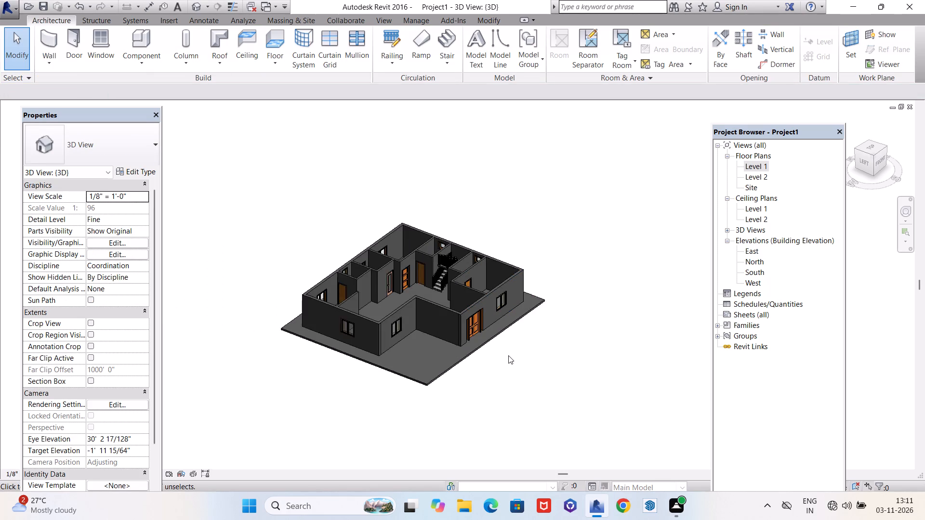
middle_click_drag(507, 349, 389, 479)
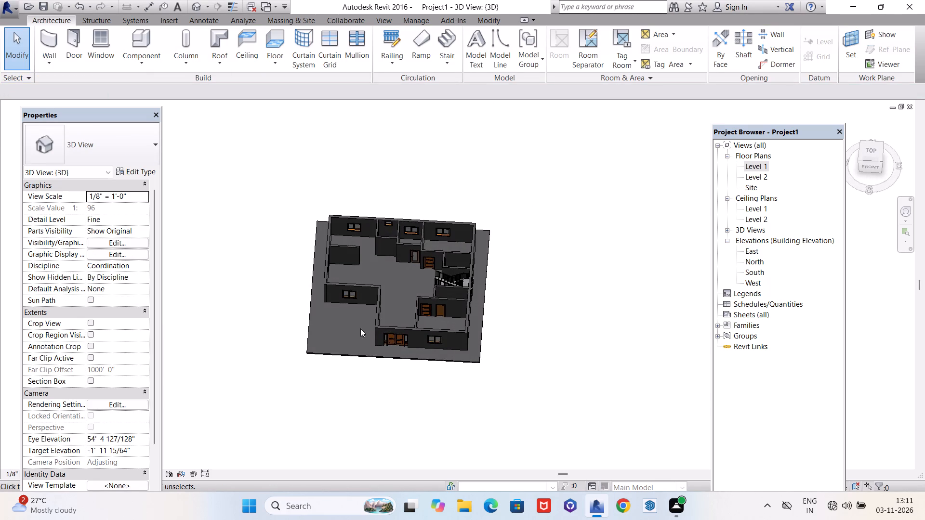
scroll(360, 328, "up", 8)
scroll(396, 335, "down", 4)
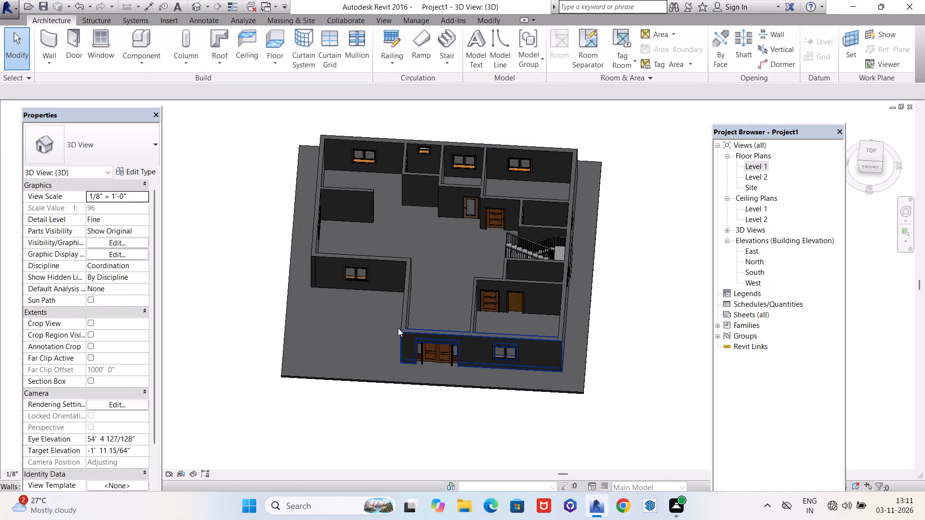
scroll(403, 299, "down", 7)
middle_click_drag(376, 224, 370, 328, "shift")
scroll(417, 273, "up", 13)
scroll(450, 229, "down", 7)
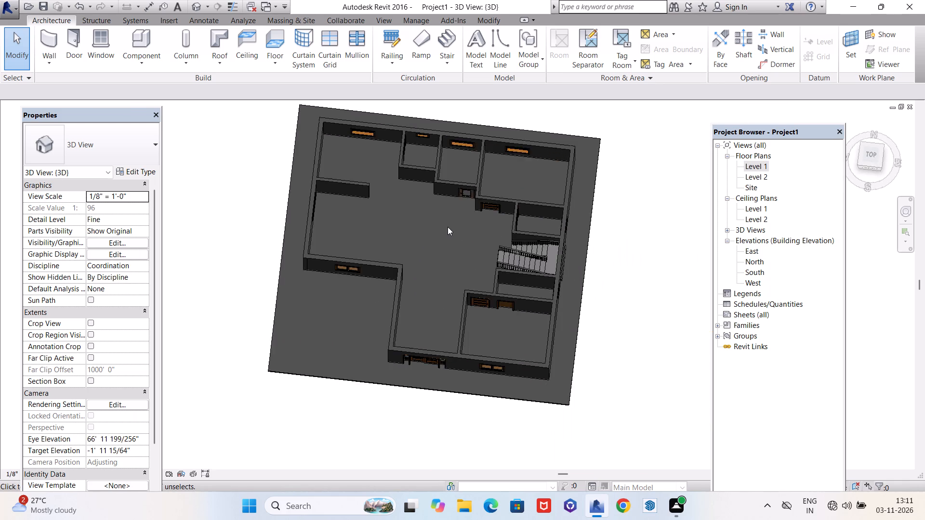
scroll(448, 227, "down", 3)
middle_click_drag(405, 241, 434, 258)
scroll(453, 265, "up", 5)
scroll(374, 236, "down", 3)
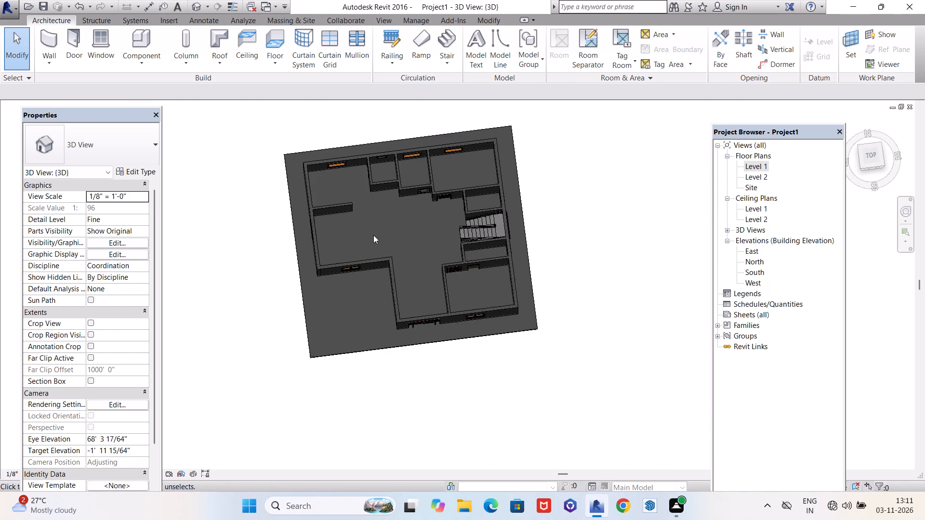
scroll(373, 235, "down", 1)
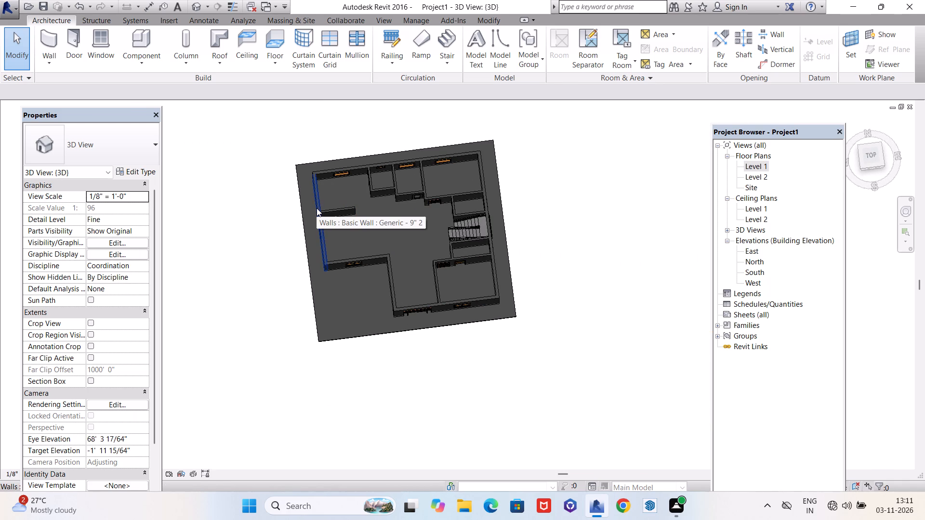
scroll(306, 208, "down", 3)
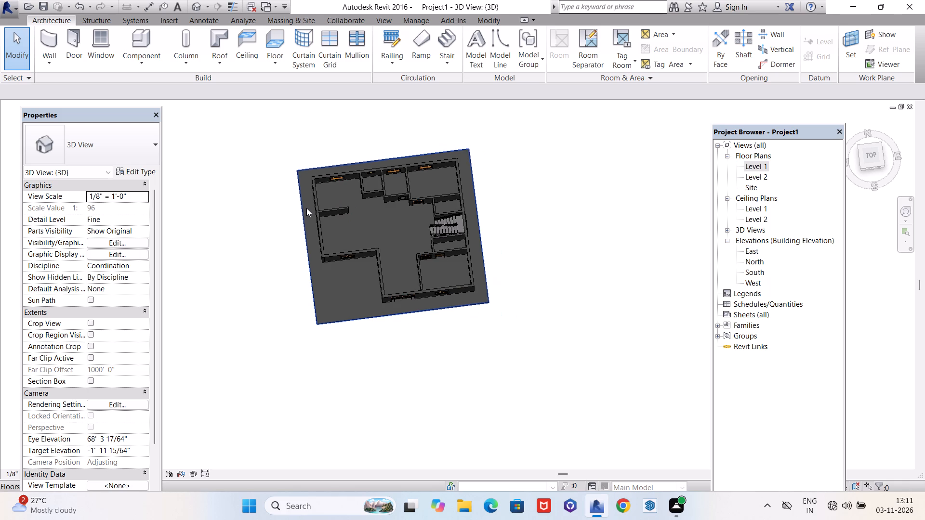
scroll(287, 210, "down", 3)
scroll(320, 212, "up", 11)
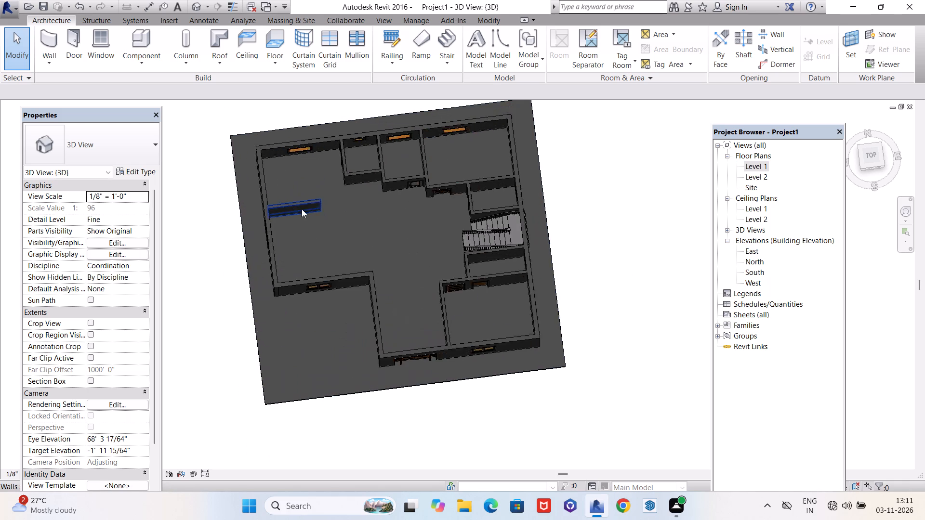
scroll(253, 220, "down", 5)
middle_click_drag(266, 240, 261, 283)
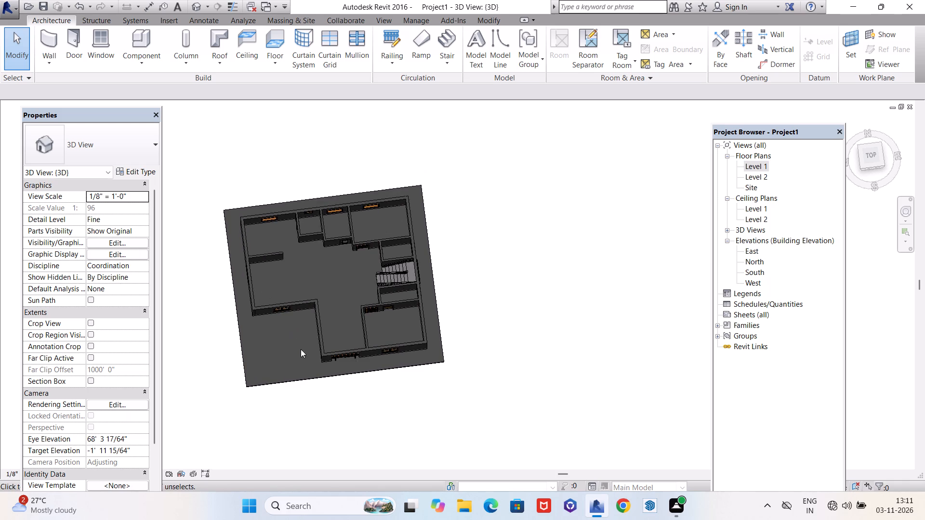
middle_click_drag(302, 348, 295, 122, "shift")
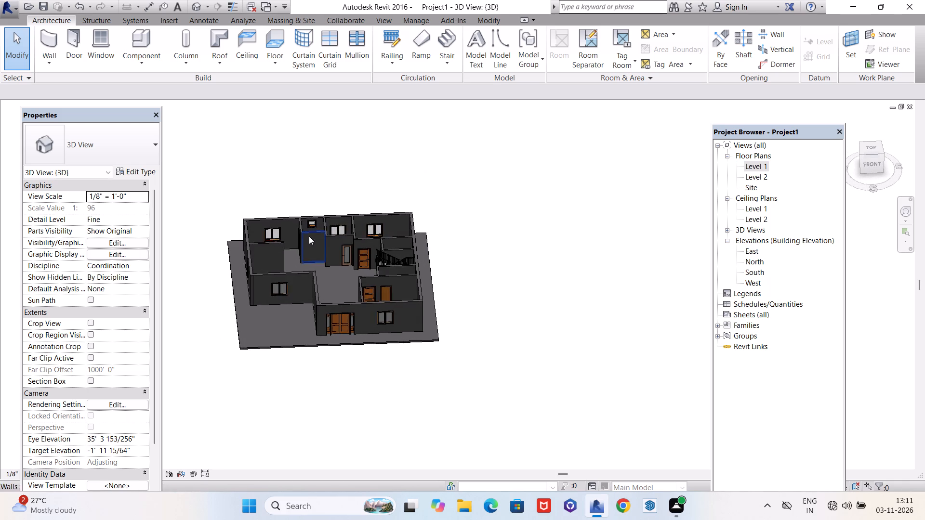
scroll(309, 236, "up", 5)
scroll(415, 265, "down", 3)
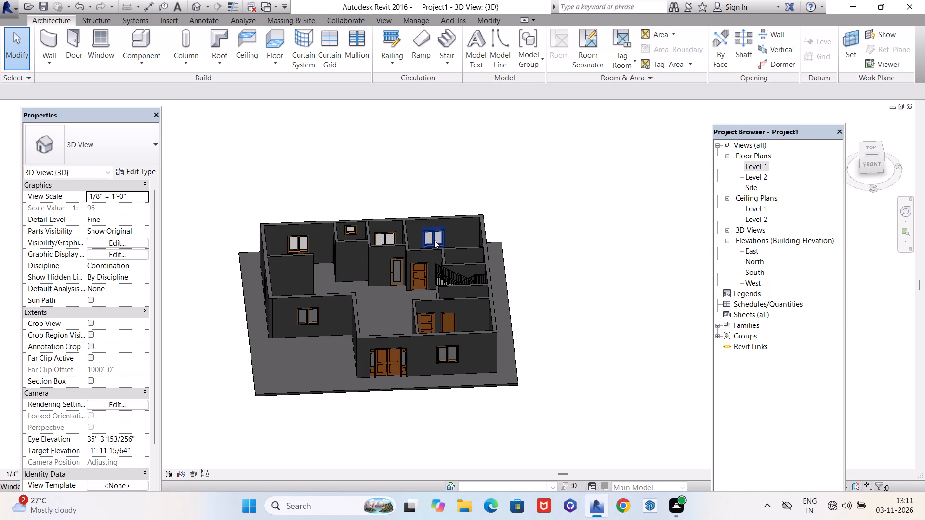
scroll(430, 234, "down", 4)
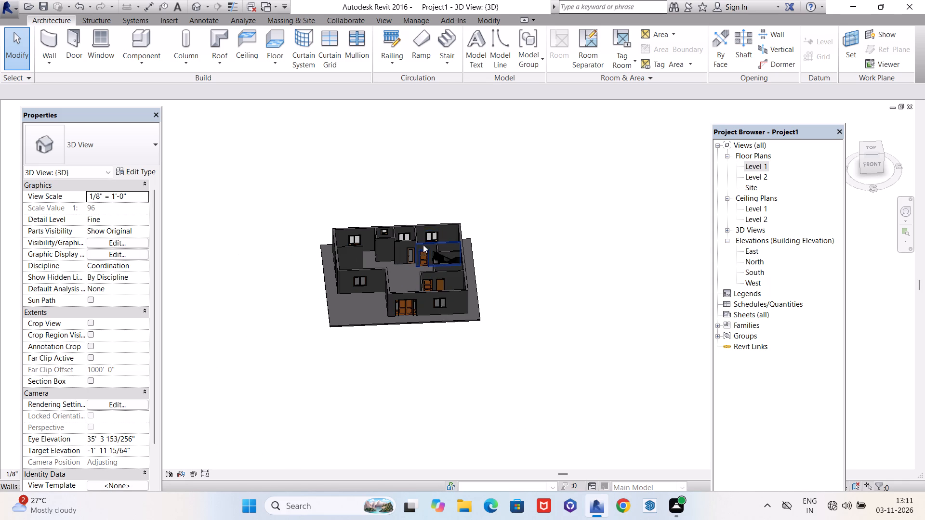
middle_click_drag(370, 179, 362, 361, "shift")
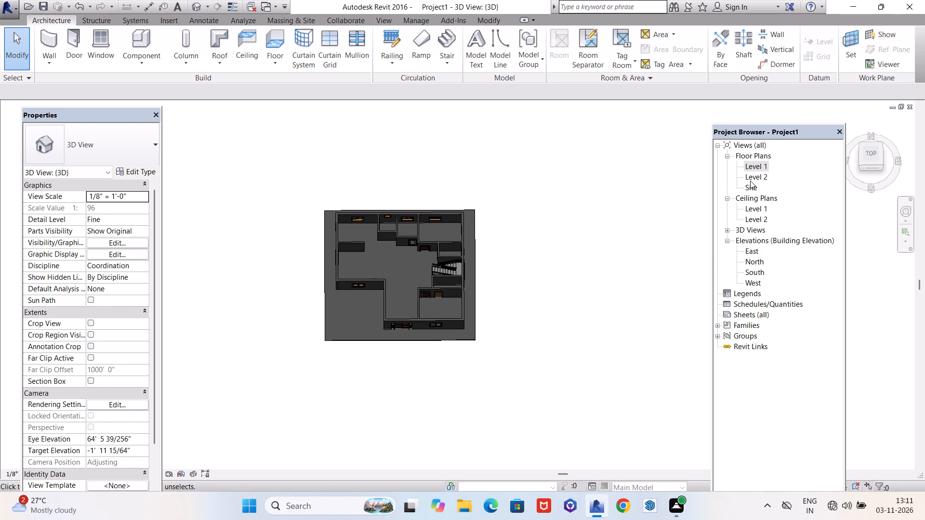
Open the Level 2 floor plan.
double_click(754, 164)
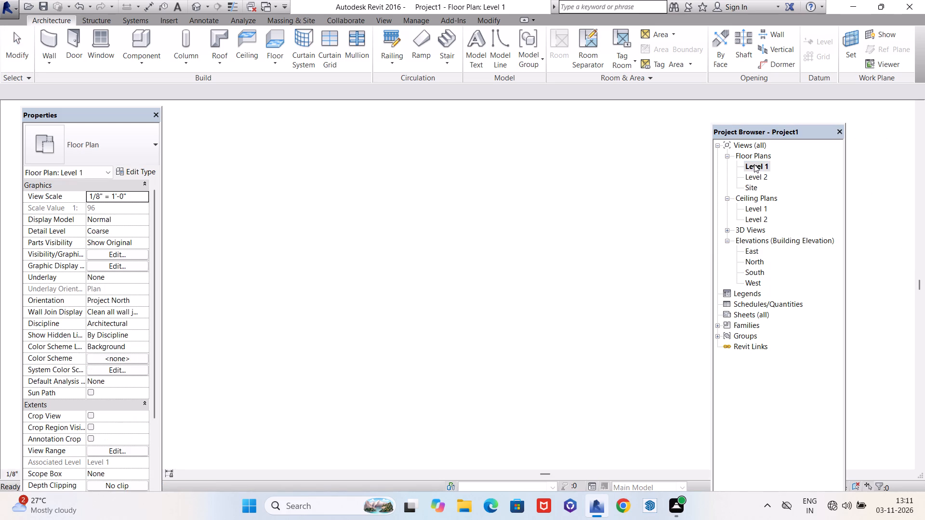
double_click(749, 178)
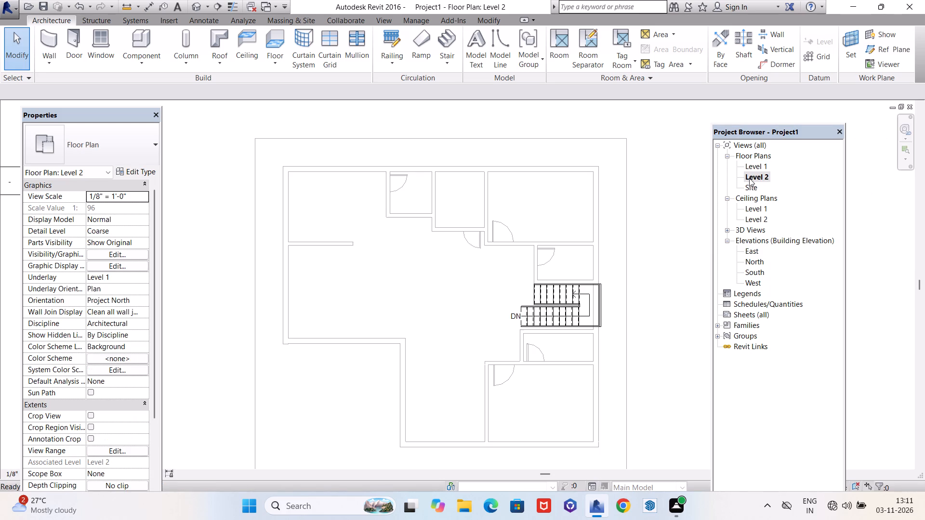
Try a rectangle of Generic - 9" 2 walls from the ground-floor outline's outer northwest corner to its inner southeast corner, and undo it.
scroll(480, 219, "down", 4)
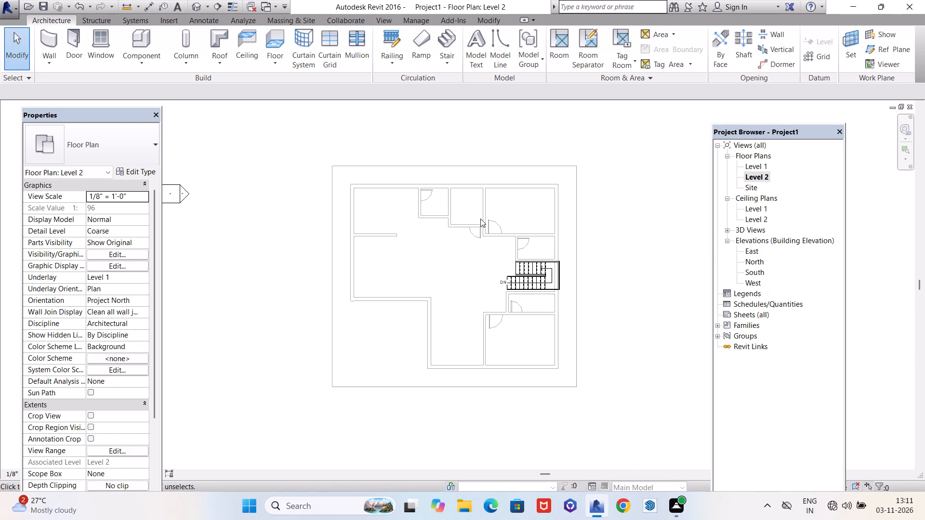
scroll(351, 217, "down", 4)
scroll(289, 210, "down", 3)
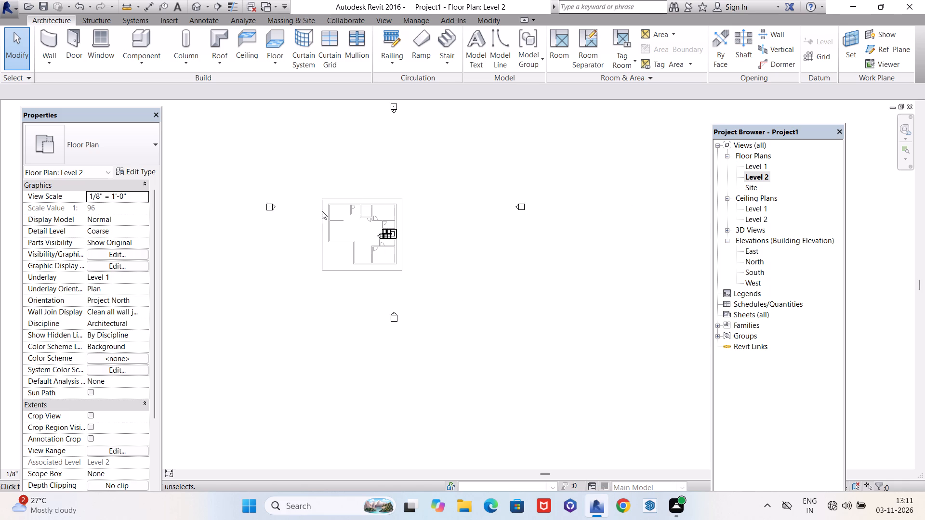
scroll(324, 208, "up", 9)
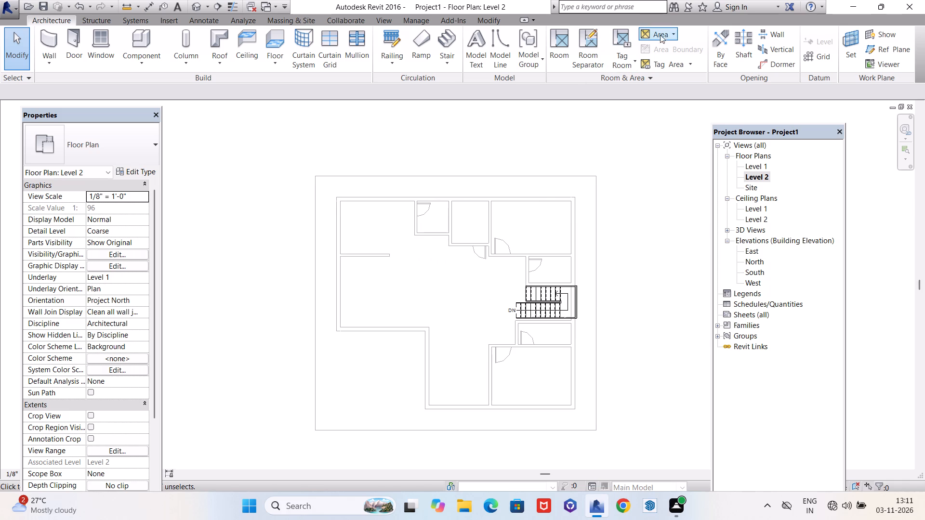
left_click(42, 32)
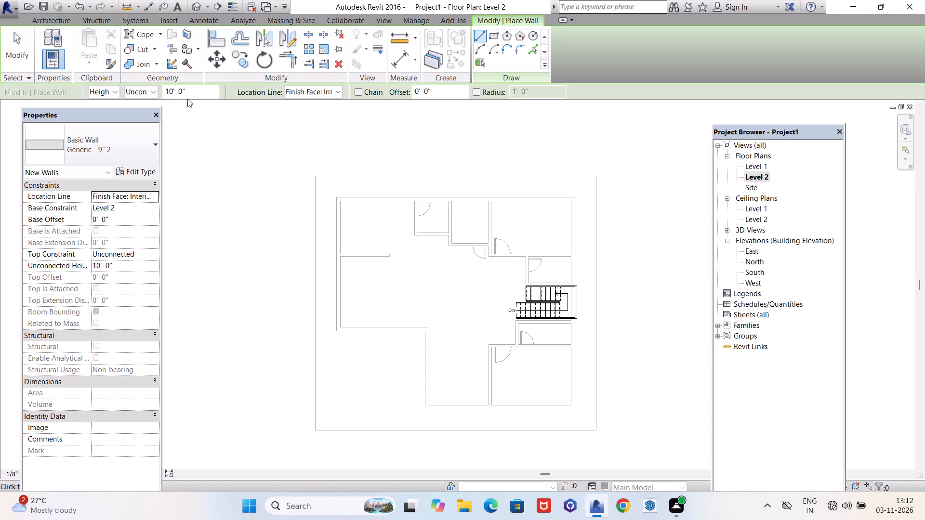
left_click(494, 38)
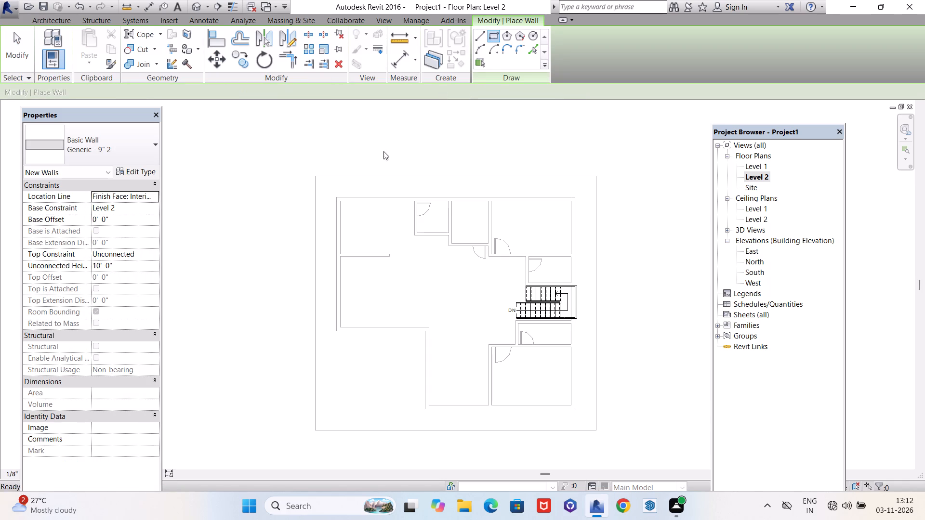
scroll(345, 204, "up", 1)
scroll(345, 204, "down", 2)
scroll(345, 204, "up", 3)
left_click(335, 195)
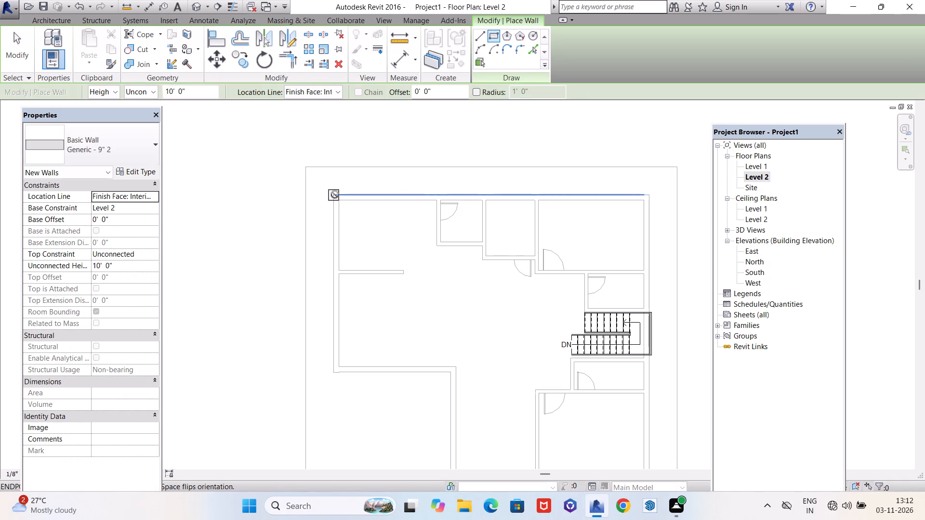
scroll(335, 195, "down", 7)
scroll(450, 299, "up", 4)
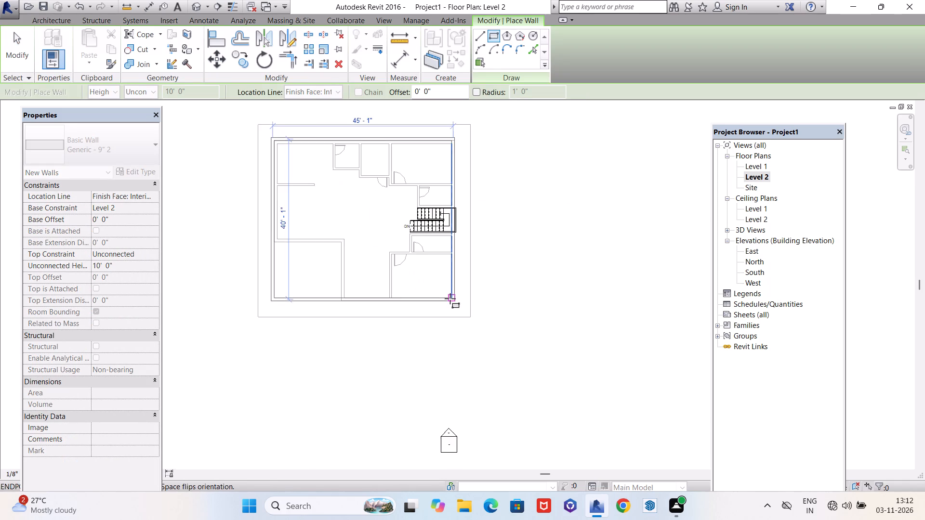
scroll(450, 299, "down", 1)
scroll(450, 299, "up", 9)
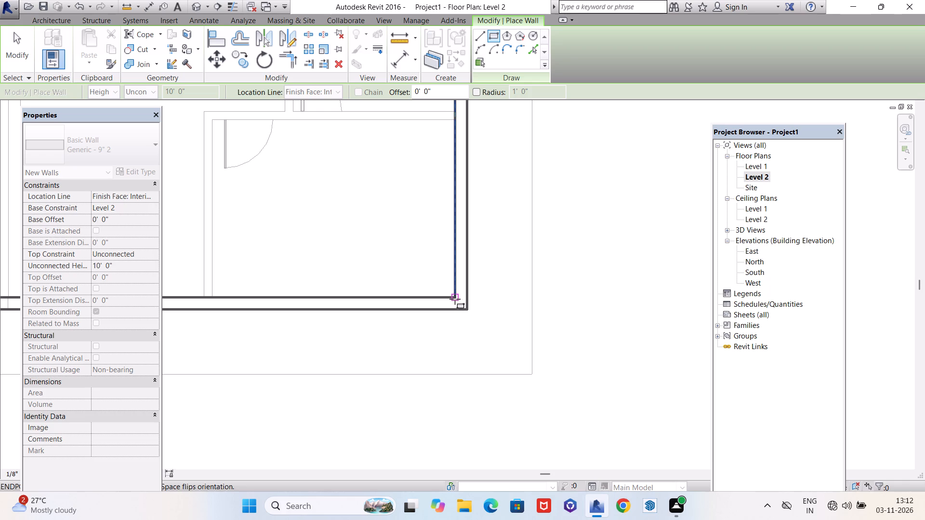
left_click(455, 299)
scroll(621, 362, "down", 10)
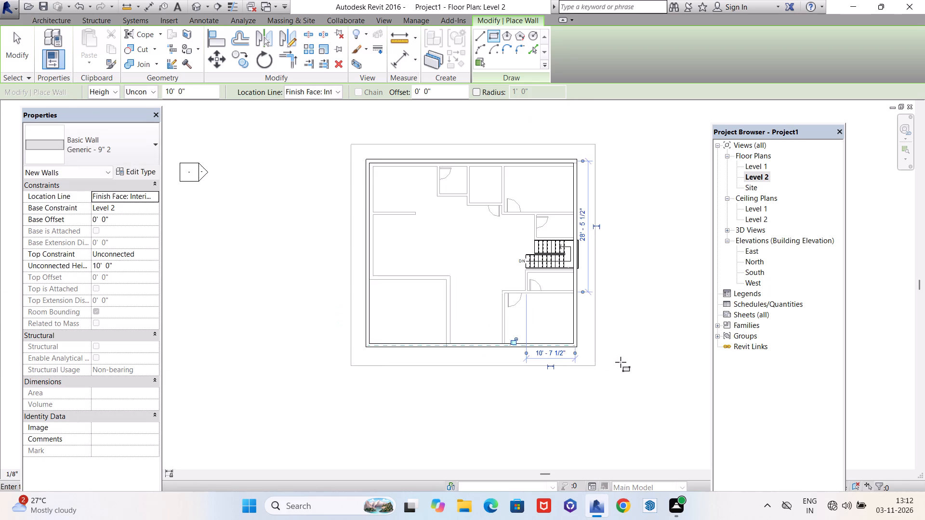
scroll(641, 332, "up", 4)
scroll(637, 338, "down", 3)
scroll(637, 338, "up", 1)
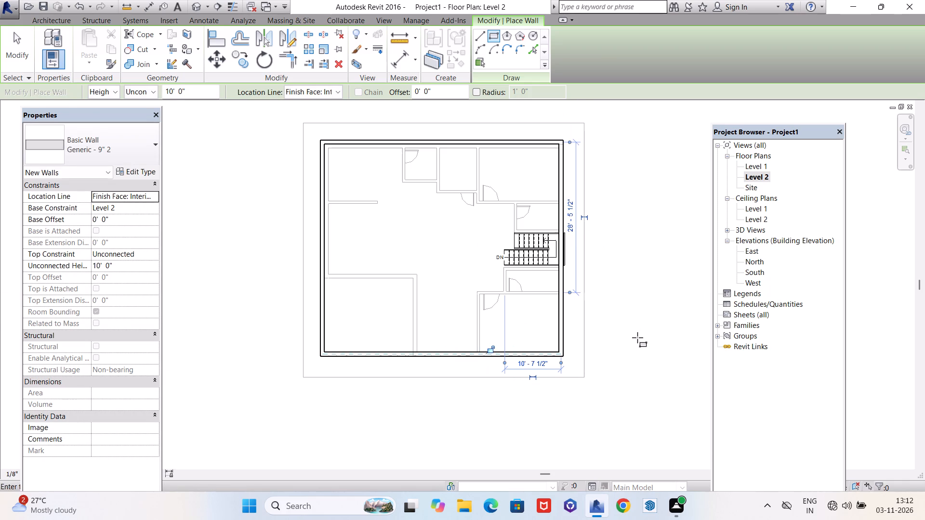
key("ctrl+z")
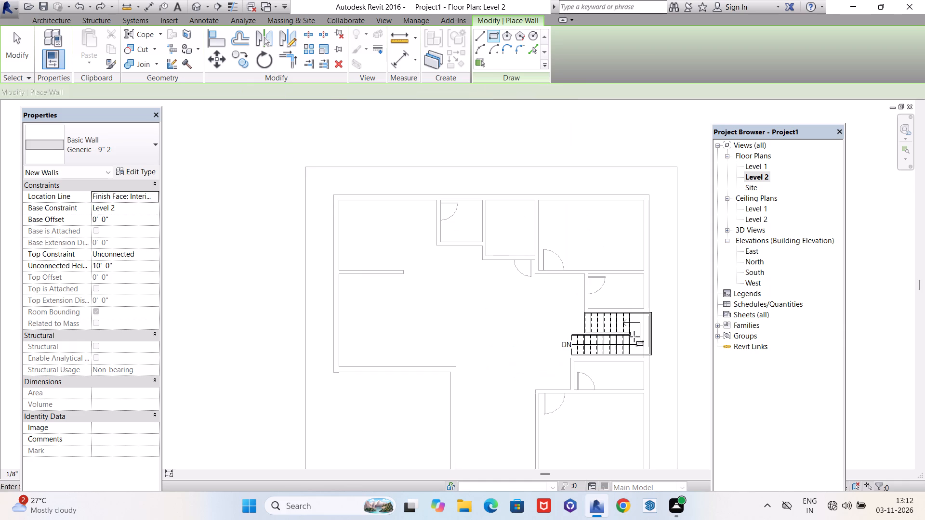
Draw a rectangle of 10' high Generic - 9" 2 walls on Level 2 between the ground-floor outline's inner northwest and southeast corners.
scroll(344, 204, "up", 4)
left_click(335, 202)
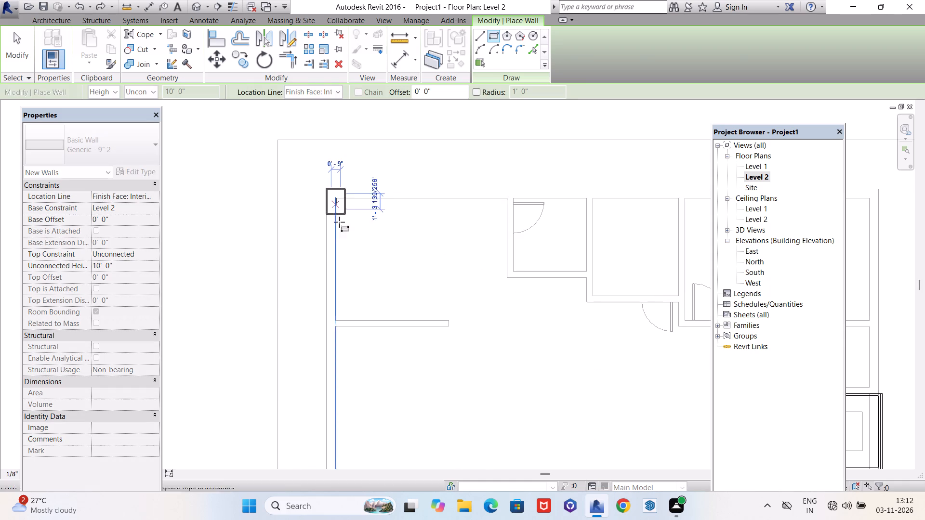
scroll(362, 253, "down", 9)
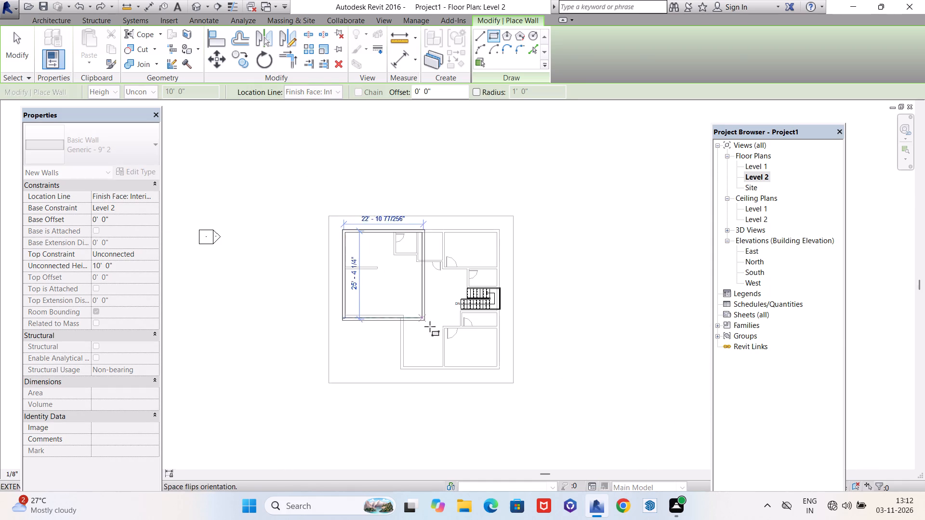
scroll(485, 353, "up", 8)
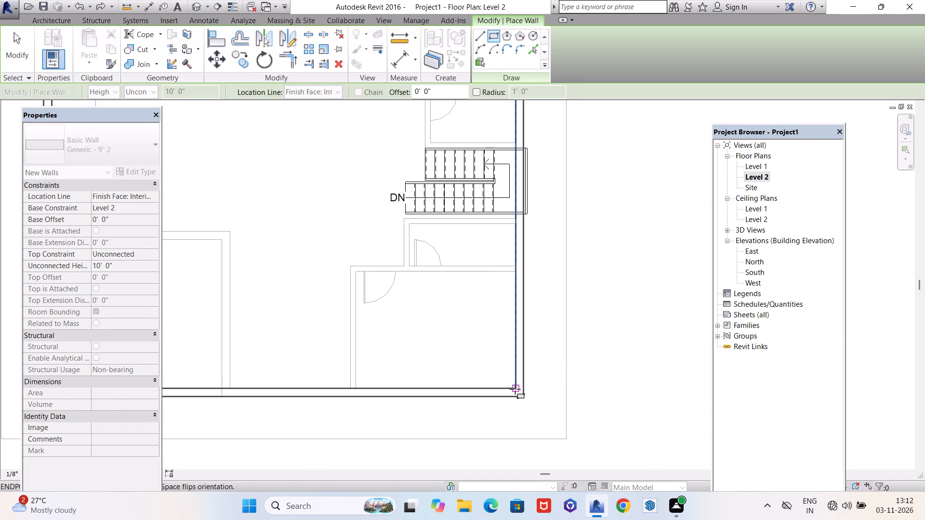
left_click(515, 389)
scroll(553, 387, "down", 5)
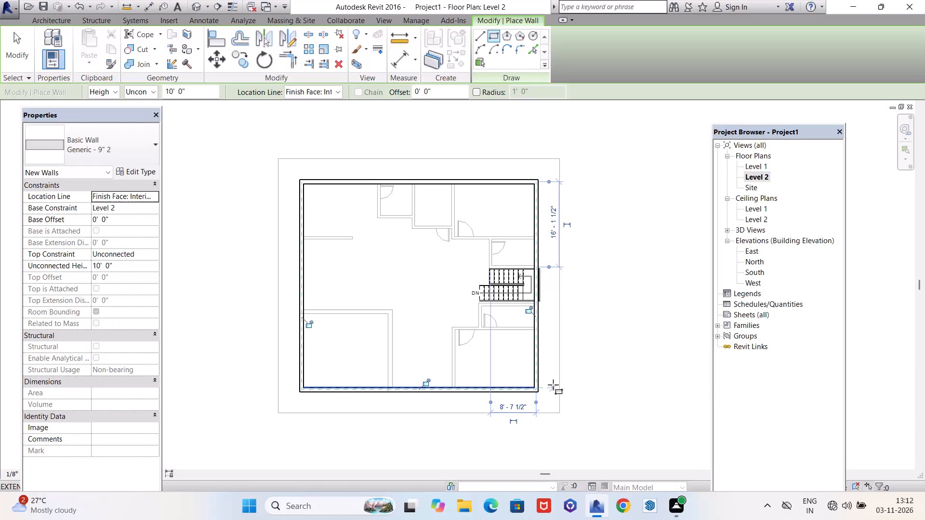
key("Escape")
scroll(391, 349, "down", 4)
scroll(354, 337, "up", 4)
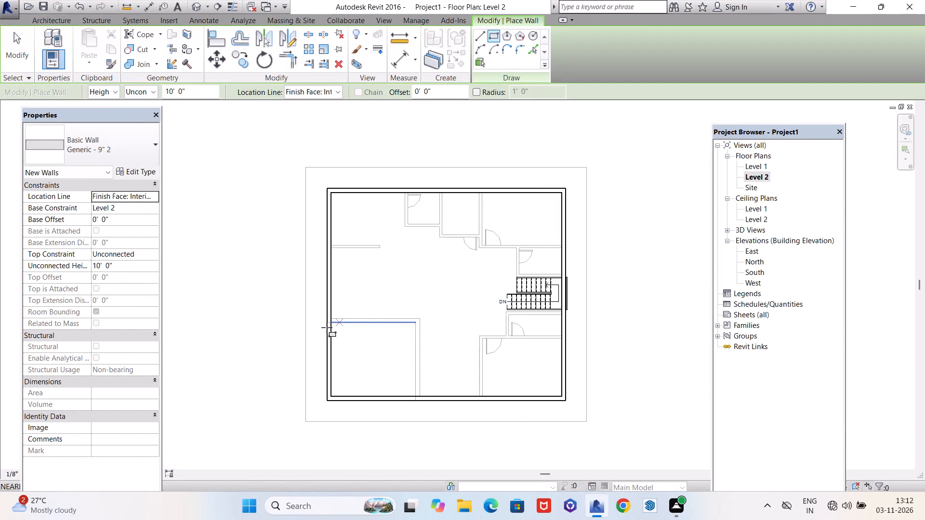
key("Escape")
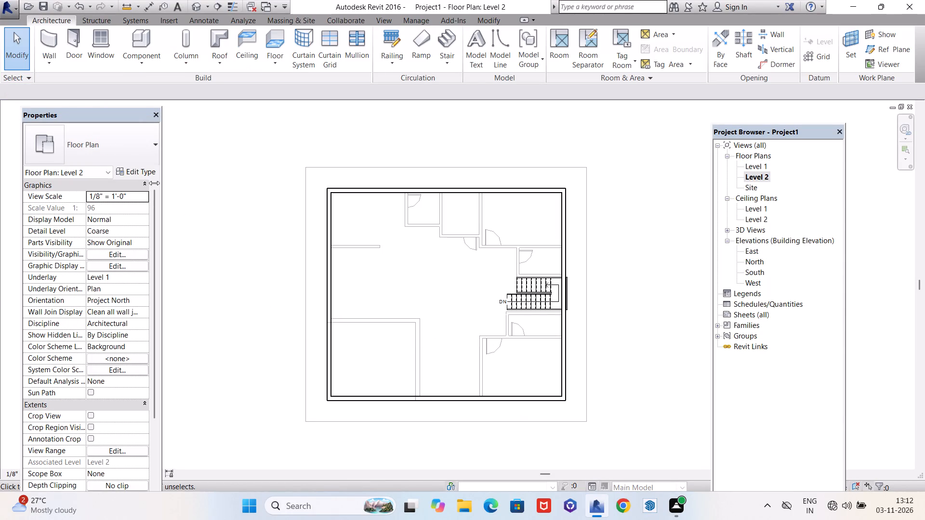
Draw an 8' long Generic - 6" wall eastward from the west exterior wall, offset 5' south of the north wall's inner face.
left_click(50, 38)
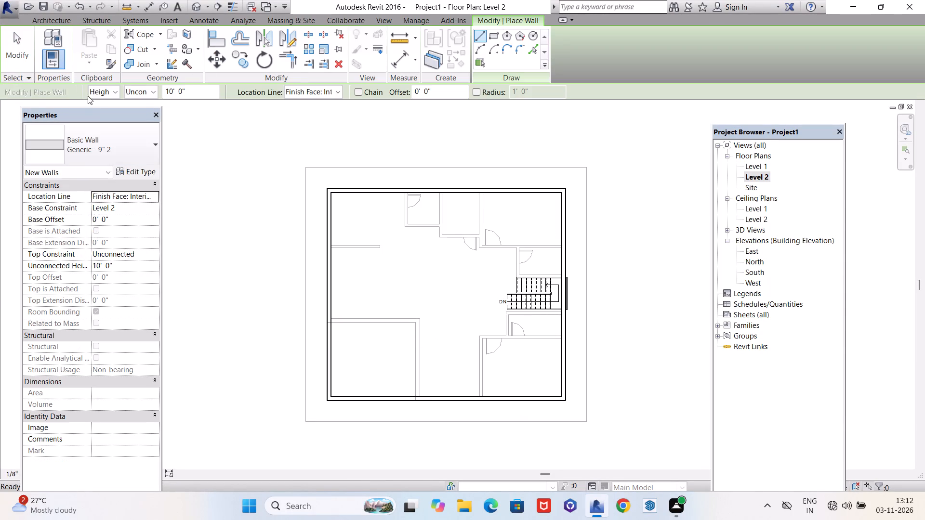
left_click(126, 158)
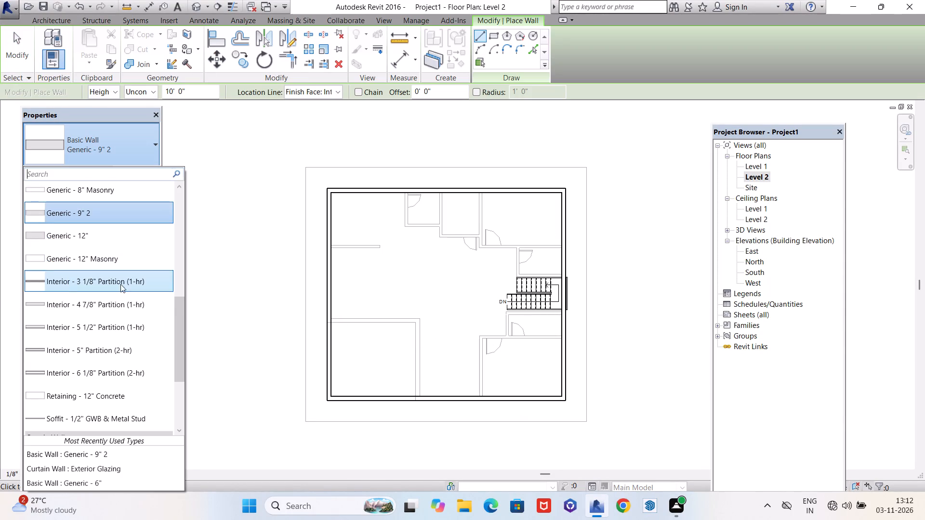
scroll(122, 248, "down", 3)
scroll(123, 250, "up", 3)
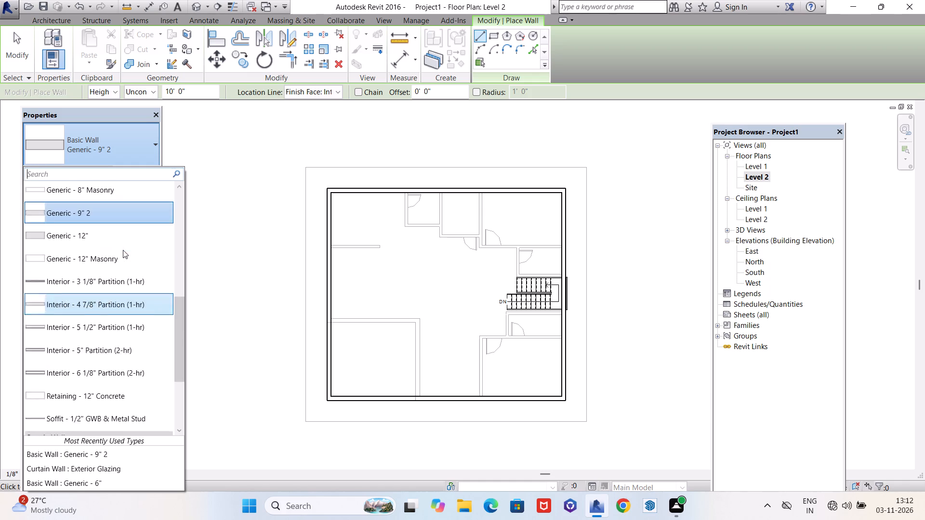
scroll(123, 250, "up", 7)
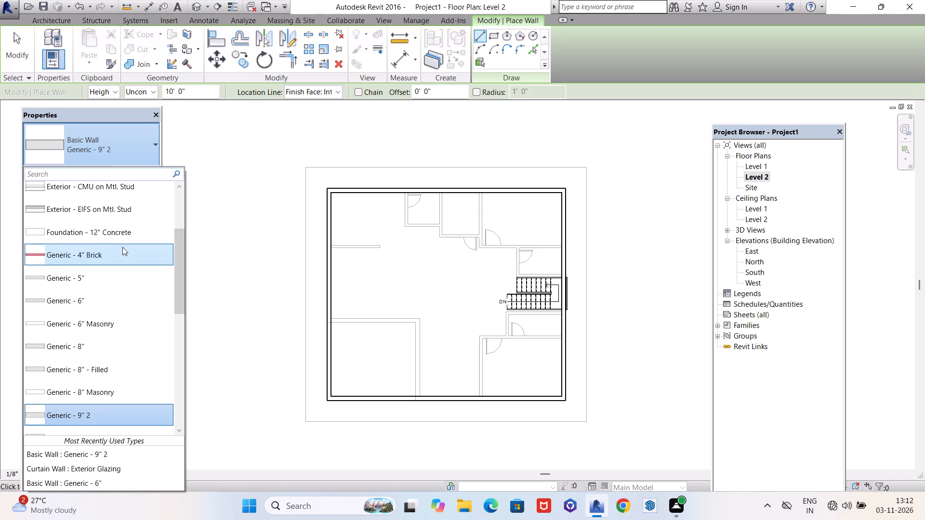
left_click(105, 303)
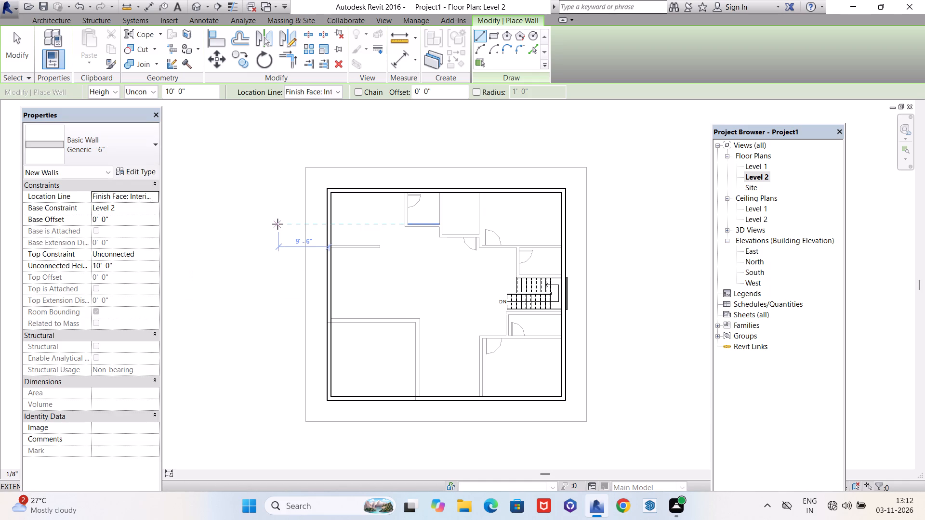
scroll(368, 225, "up", 5)
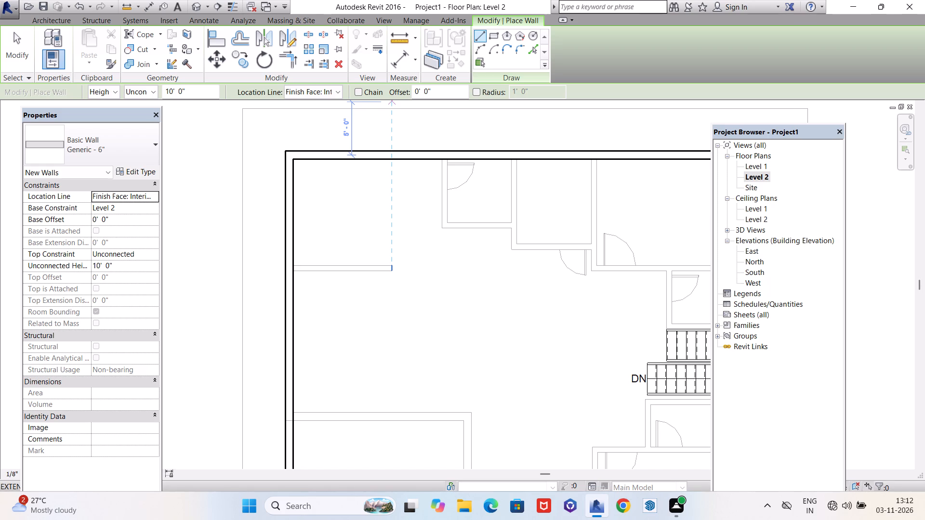
left_click_drag(436, 89, 410, 91)
type("5'")
key("Return")
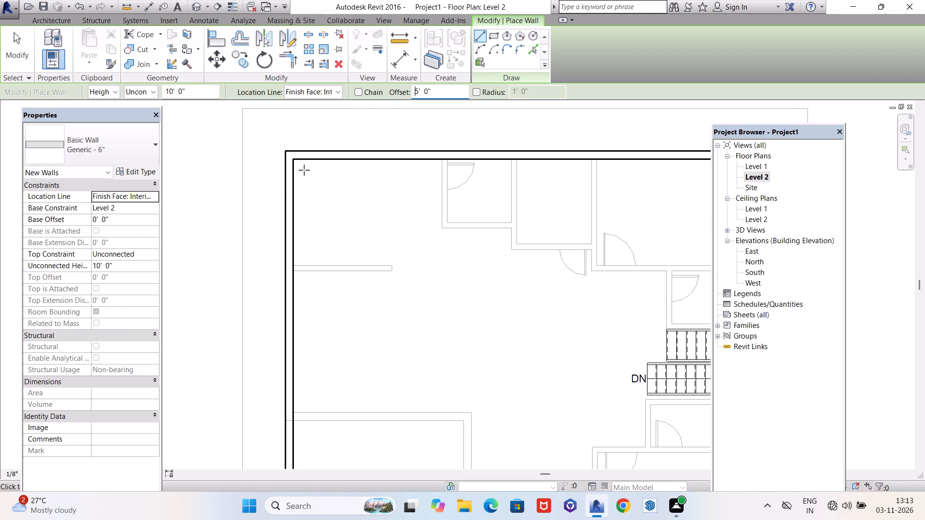
left_click(294, 158)
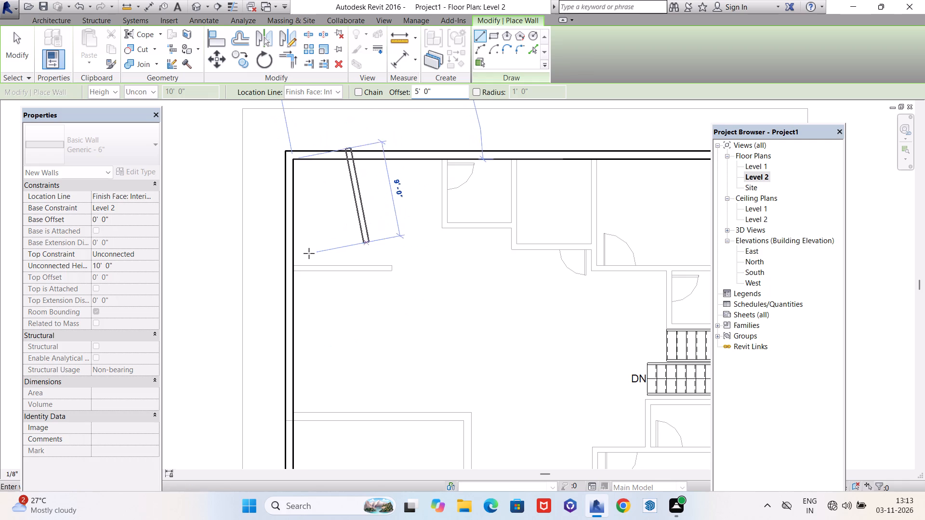
key("space")
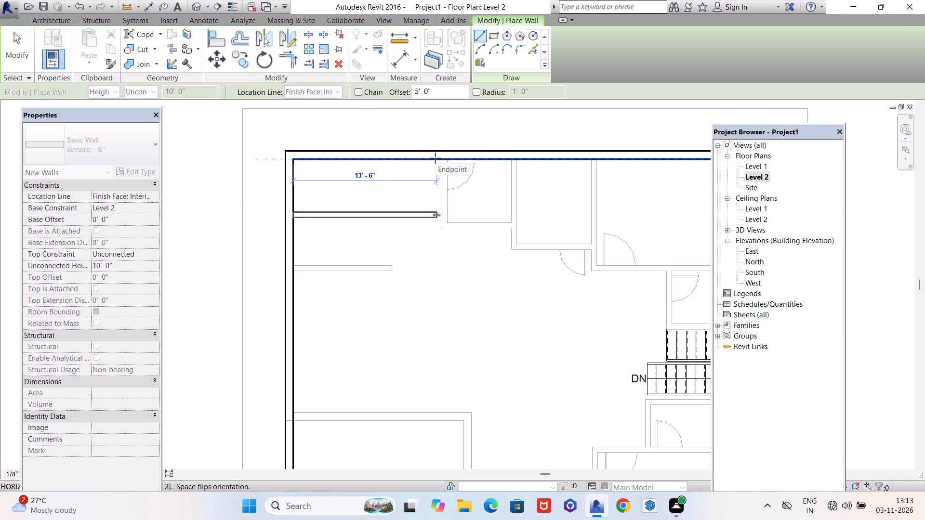
type("8'")
key("Return")
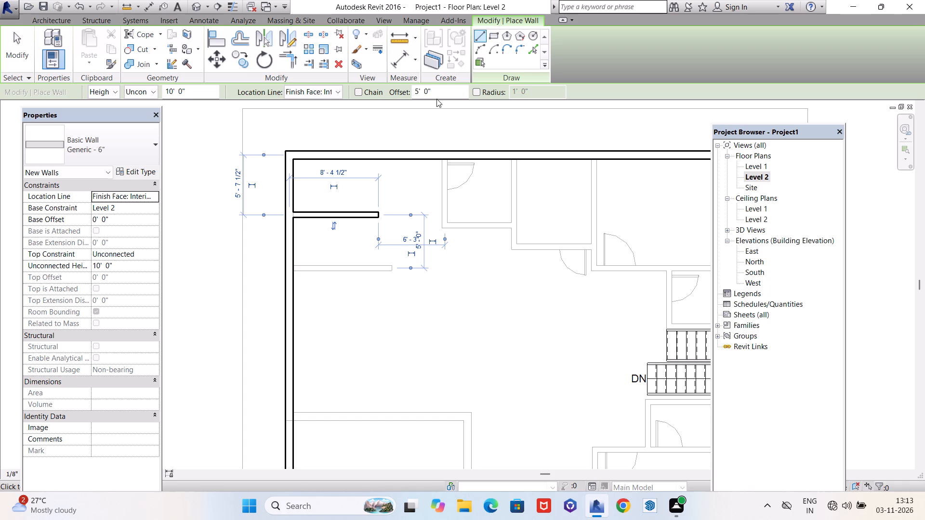
Close the northwest corner room with a Generic - 6" wall offset 8' from the west wall's inner face, reaching the north wall.
left_click_drag(446, 88, 409, 91)
type("8'")
key("Return")
left_click(291, 211)
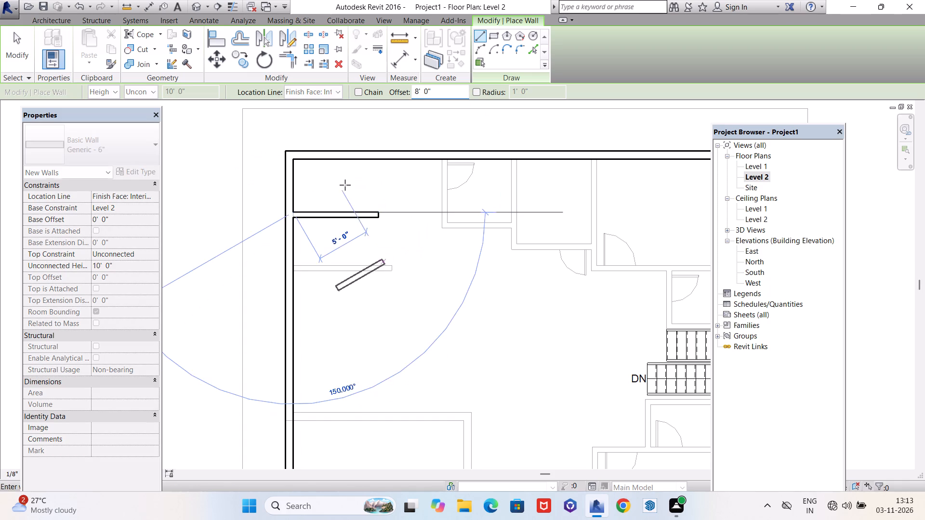
left_click(294, 157)
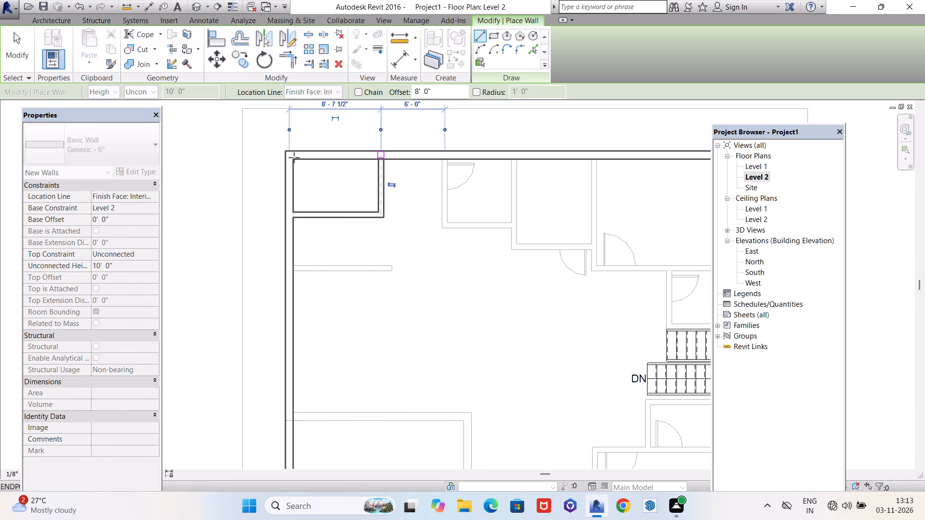
key("Escape")
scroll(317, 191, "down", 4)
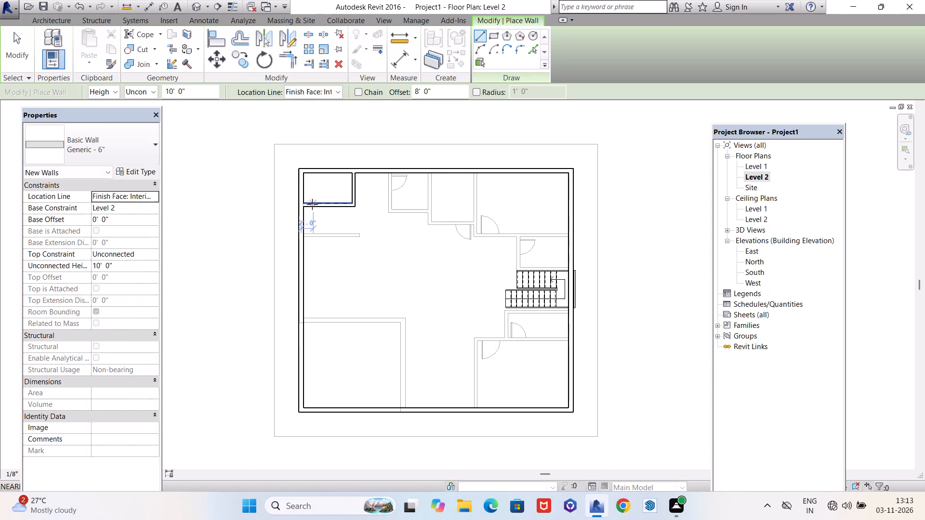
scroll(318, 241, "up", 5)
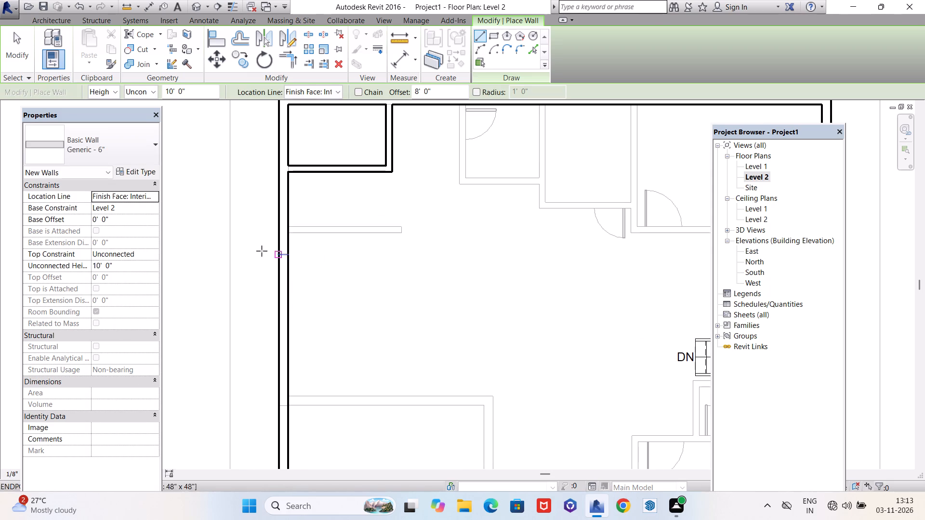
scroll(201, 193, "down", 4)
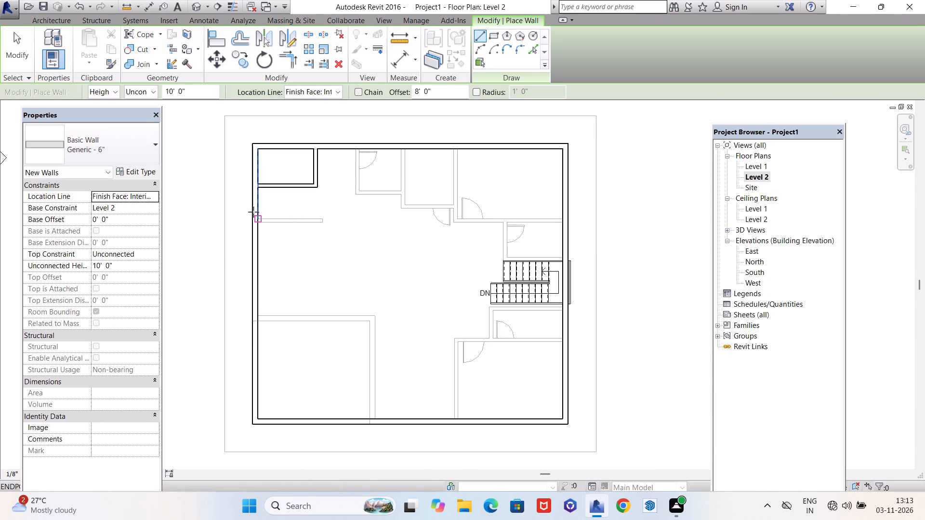
Draw a 14' long Generic - 6" wall eastward from the west exterior wall, offset 12' south of the northwest corner room's south wall.
left_click_drag(444, 94, 435, 94)
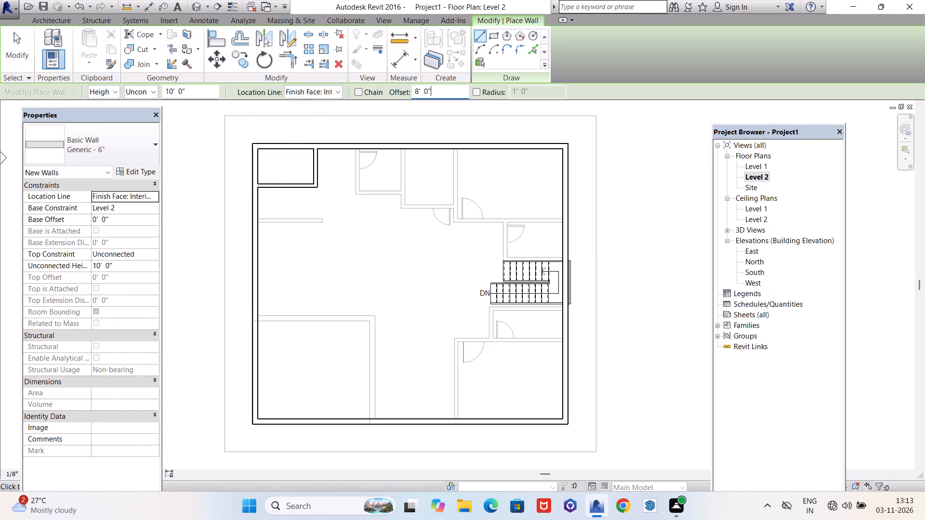
left_click_drag(435, 94, 413, 92)
type("12'")
key("Return")
scroll(259, 188, "up", 4)
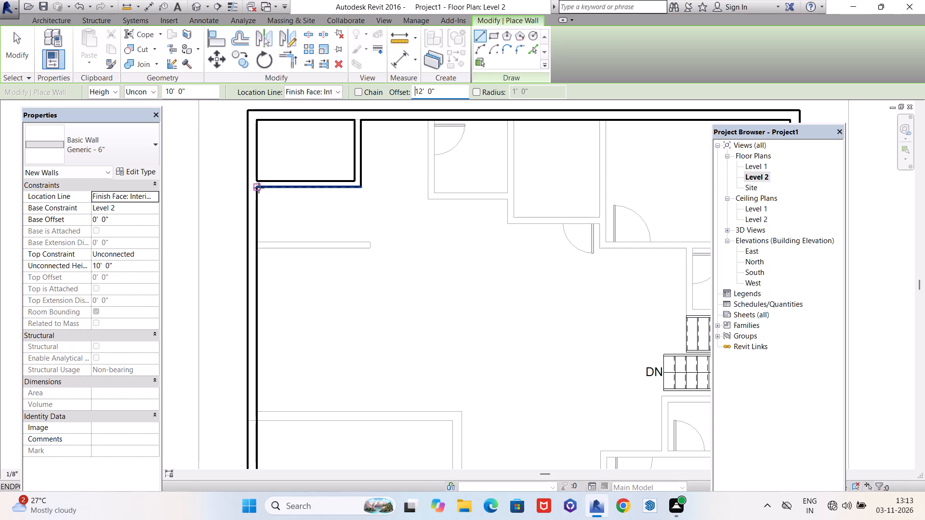
left_click(259, 188)
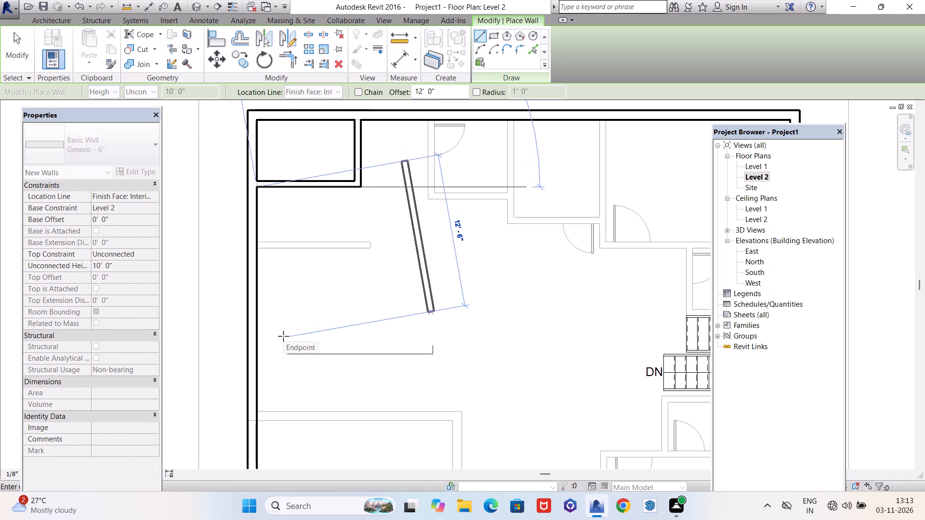
key("space")
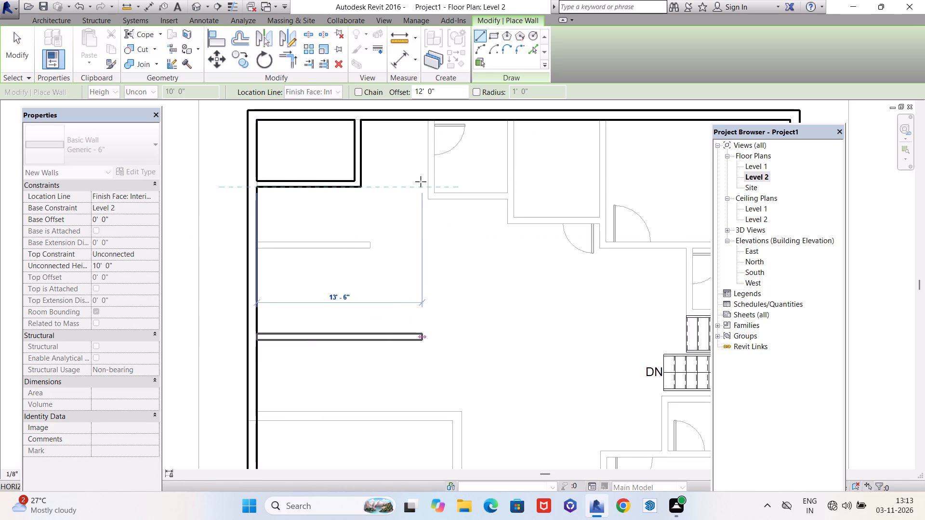
type("14'")
key("Return")
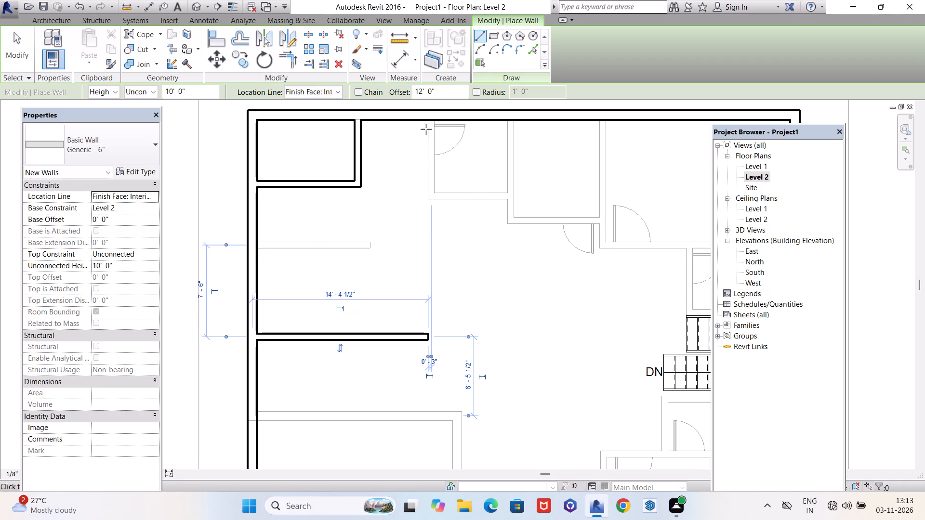
Close the second northwest room with a Generic - 6" wall offset 14' from the west wall's inner face, reaching the north wall.
left_click_drag(441, 91, 411, 91)
type("14'")
key("Return")
left_click(256, 333)
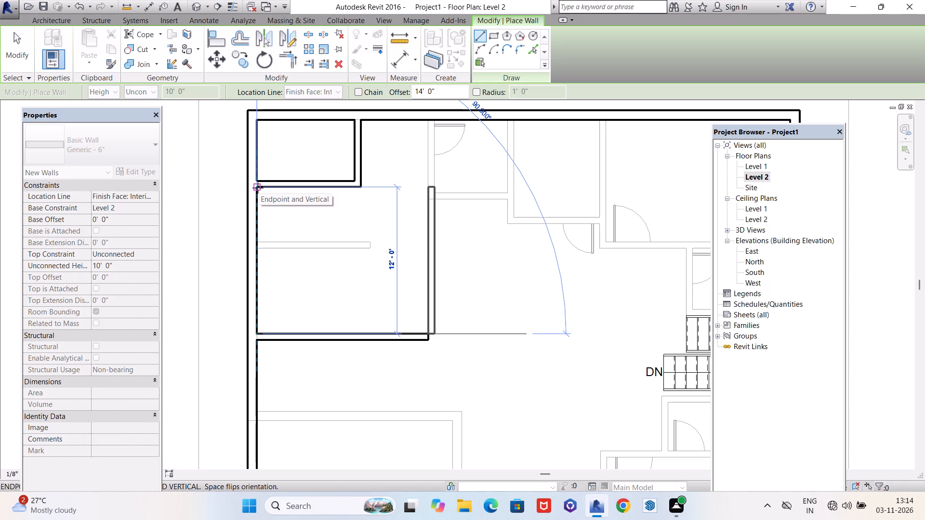
left_click(257, 120)
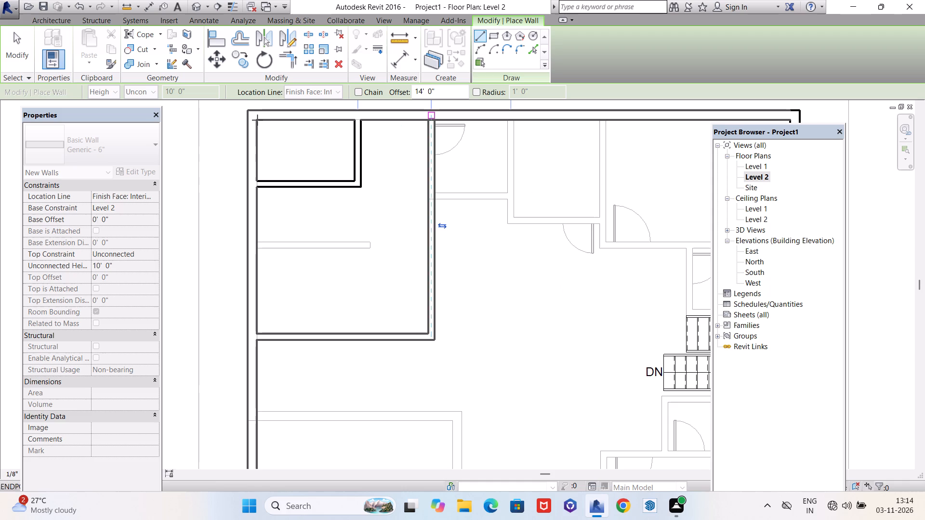
scroll(408, 175, "down", 3)
scroll(384, 174, "up", 4)
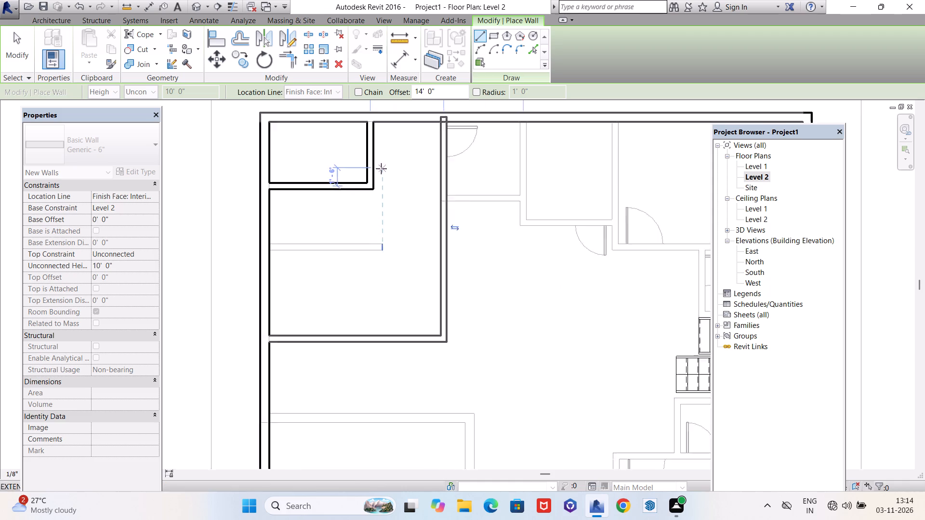
scroll(345, 286, "down", 3)
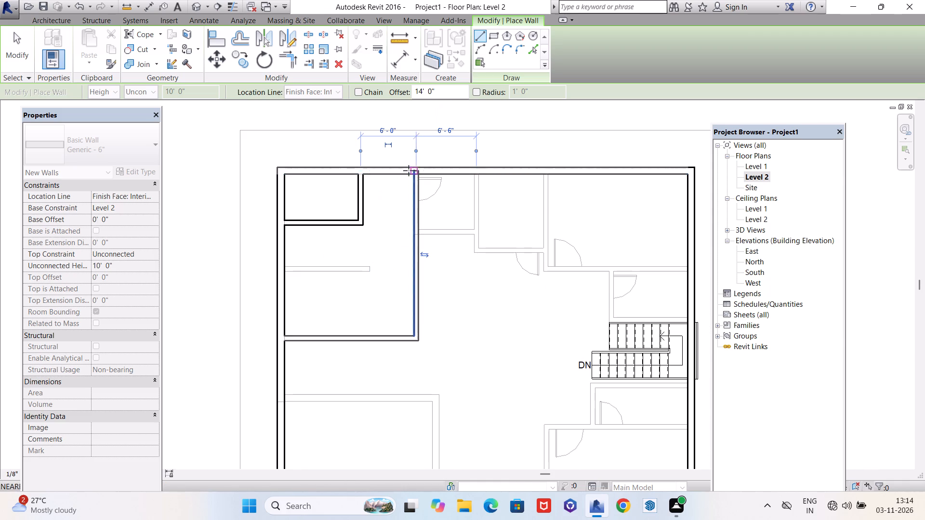
scroll(410, 170, "up", 4)
key("ctrl+z")
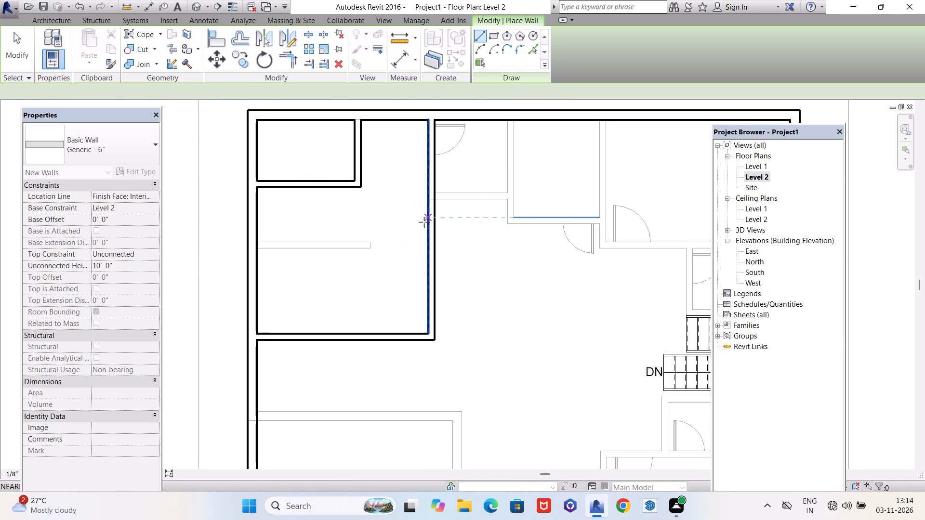
scroll(411, 286, "down", 4)
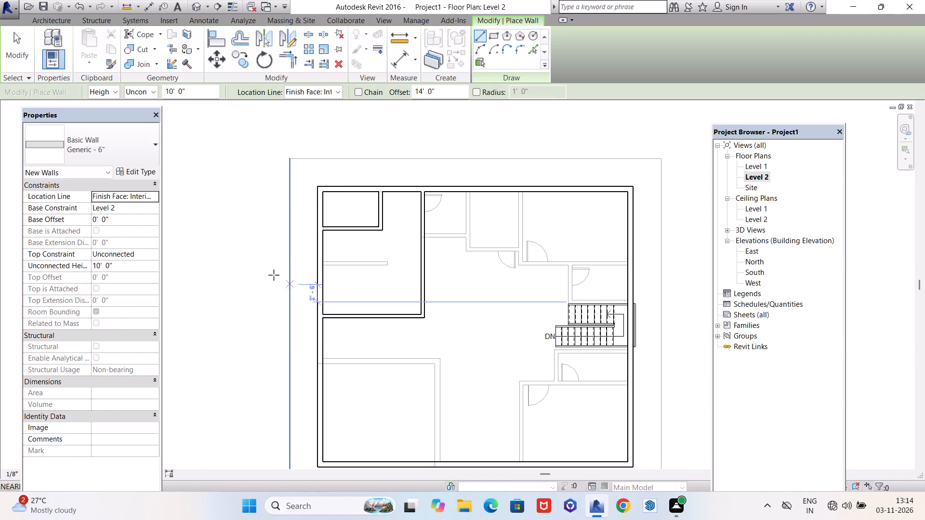
scroll(263, 271, "down", 3)
scroll(336, 300, "up", 4)
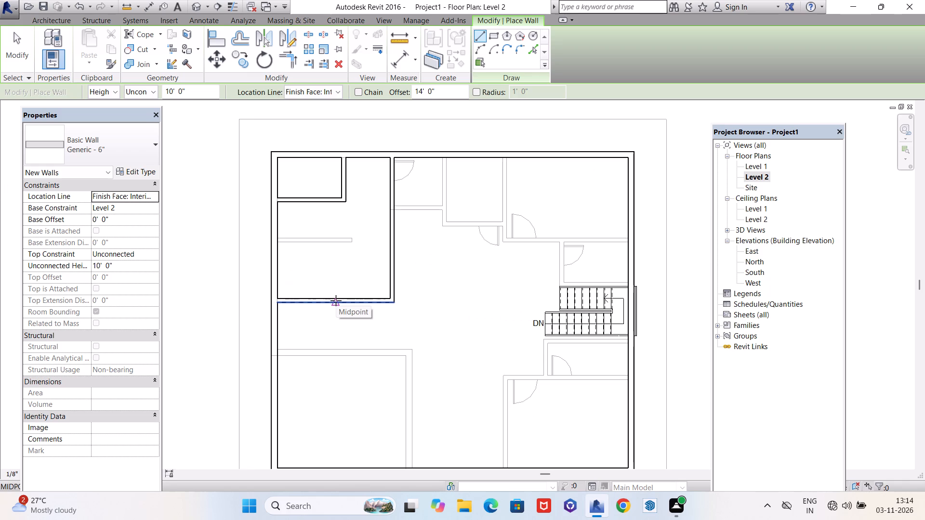
key("Escape")
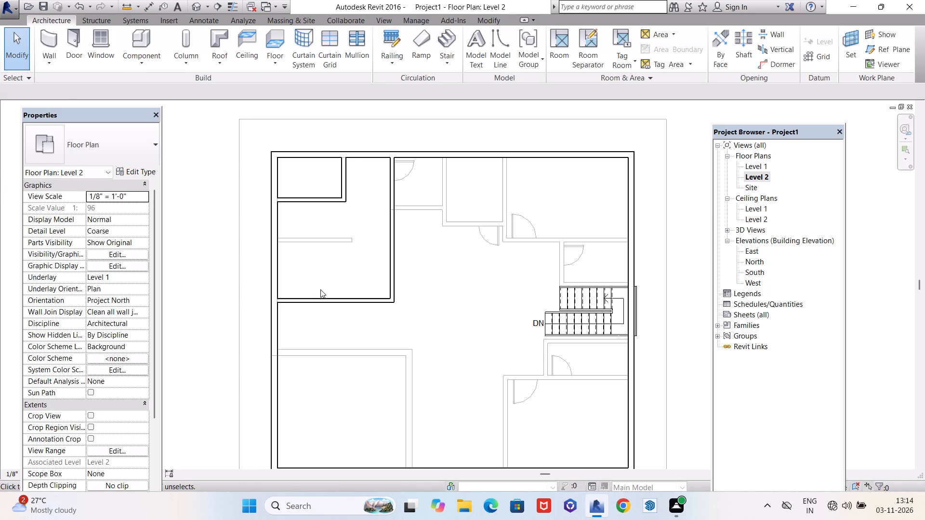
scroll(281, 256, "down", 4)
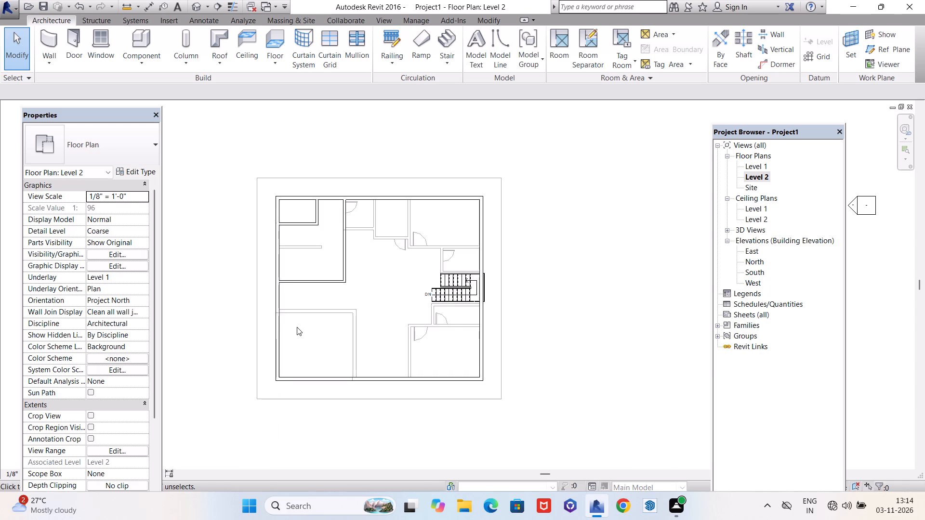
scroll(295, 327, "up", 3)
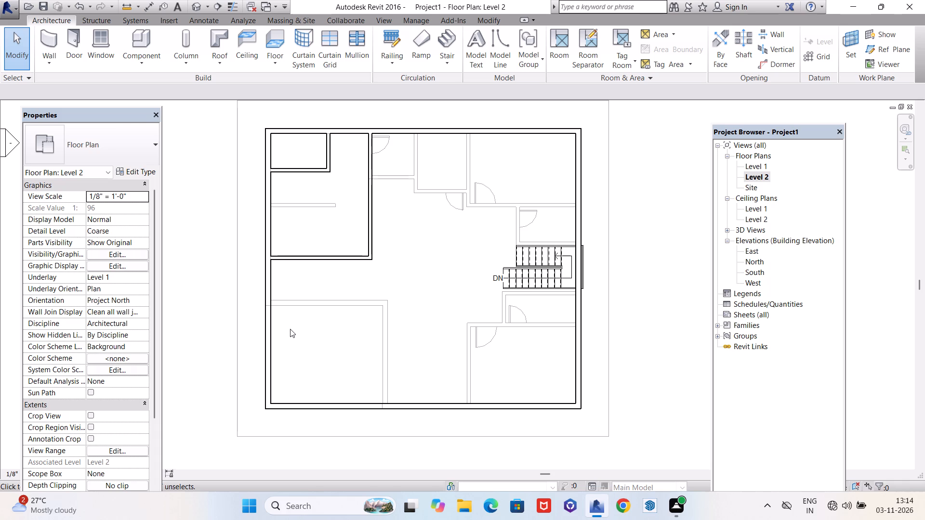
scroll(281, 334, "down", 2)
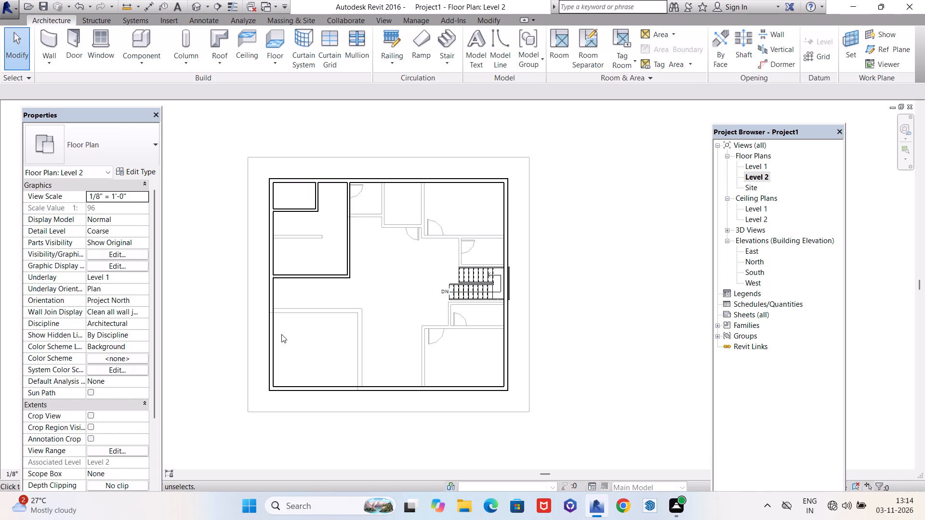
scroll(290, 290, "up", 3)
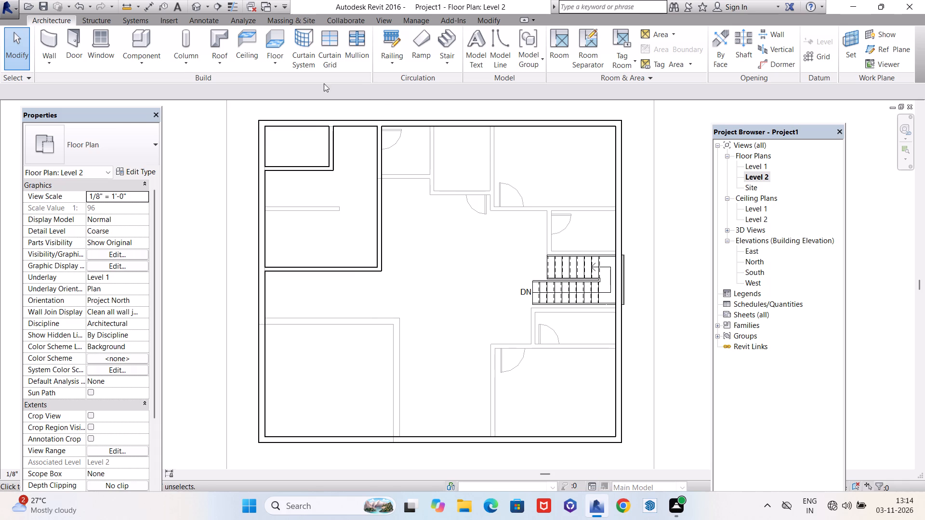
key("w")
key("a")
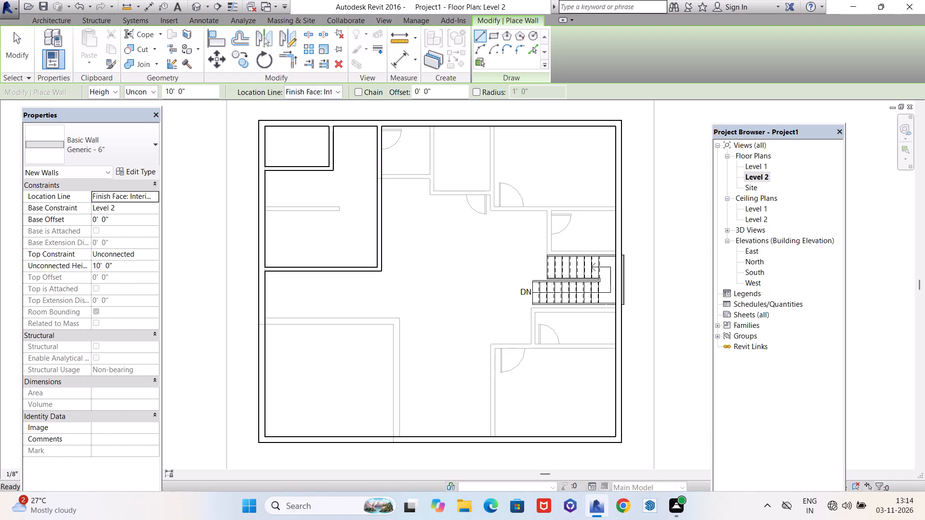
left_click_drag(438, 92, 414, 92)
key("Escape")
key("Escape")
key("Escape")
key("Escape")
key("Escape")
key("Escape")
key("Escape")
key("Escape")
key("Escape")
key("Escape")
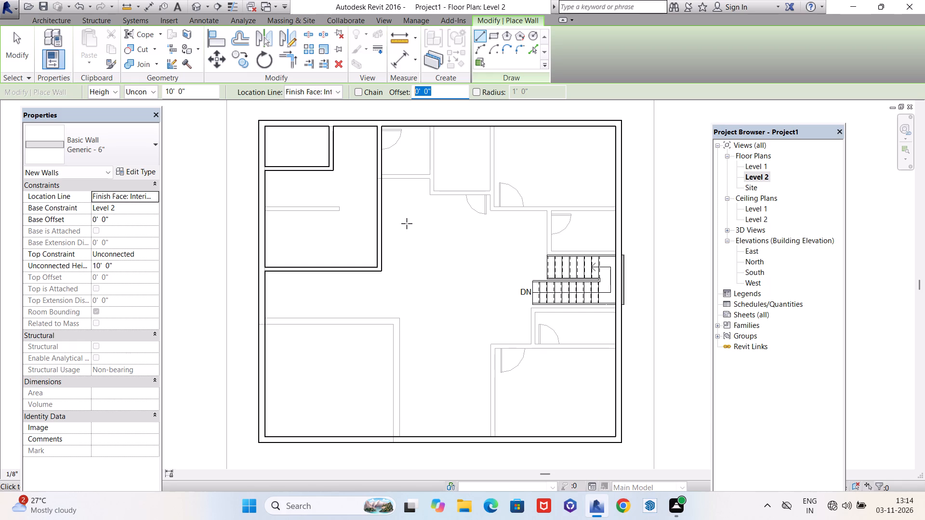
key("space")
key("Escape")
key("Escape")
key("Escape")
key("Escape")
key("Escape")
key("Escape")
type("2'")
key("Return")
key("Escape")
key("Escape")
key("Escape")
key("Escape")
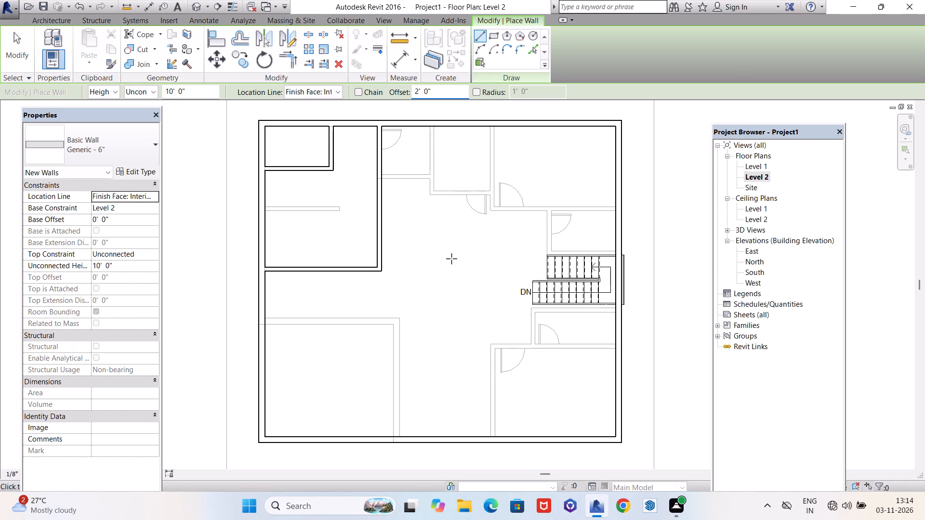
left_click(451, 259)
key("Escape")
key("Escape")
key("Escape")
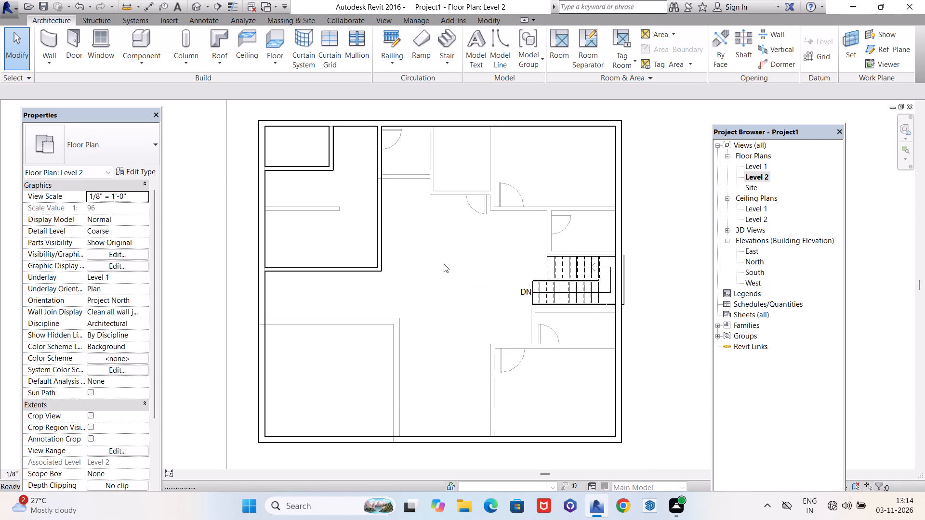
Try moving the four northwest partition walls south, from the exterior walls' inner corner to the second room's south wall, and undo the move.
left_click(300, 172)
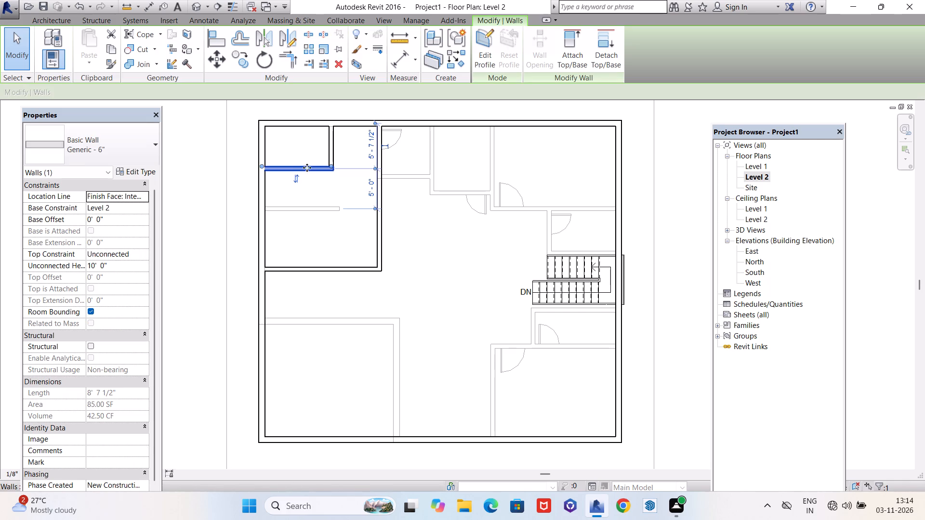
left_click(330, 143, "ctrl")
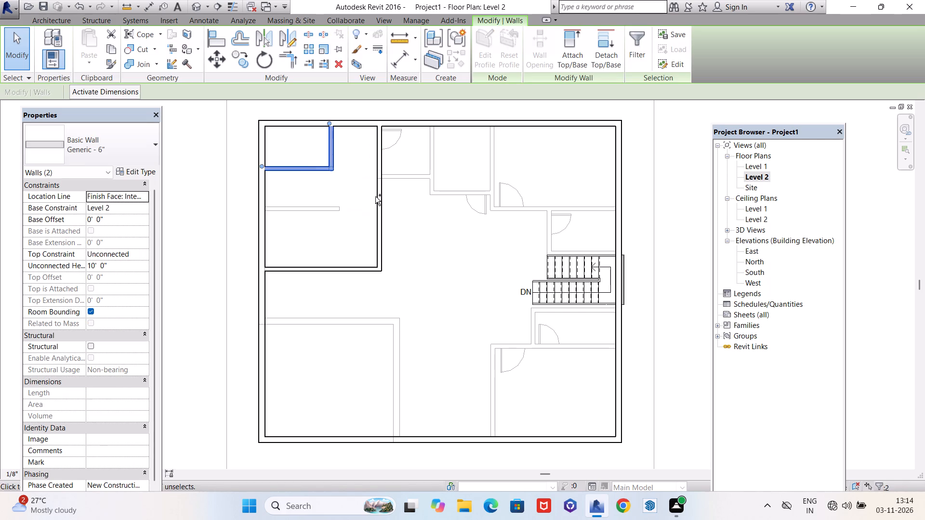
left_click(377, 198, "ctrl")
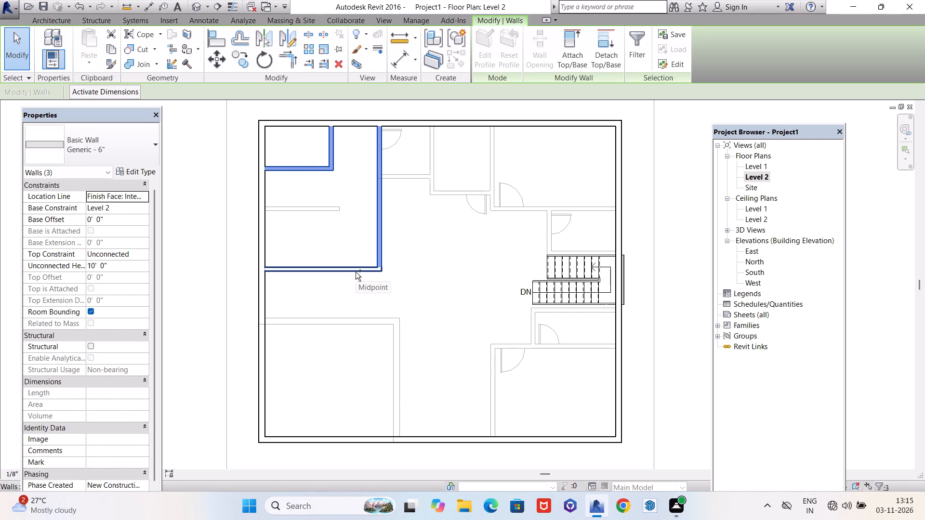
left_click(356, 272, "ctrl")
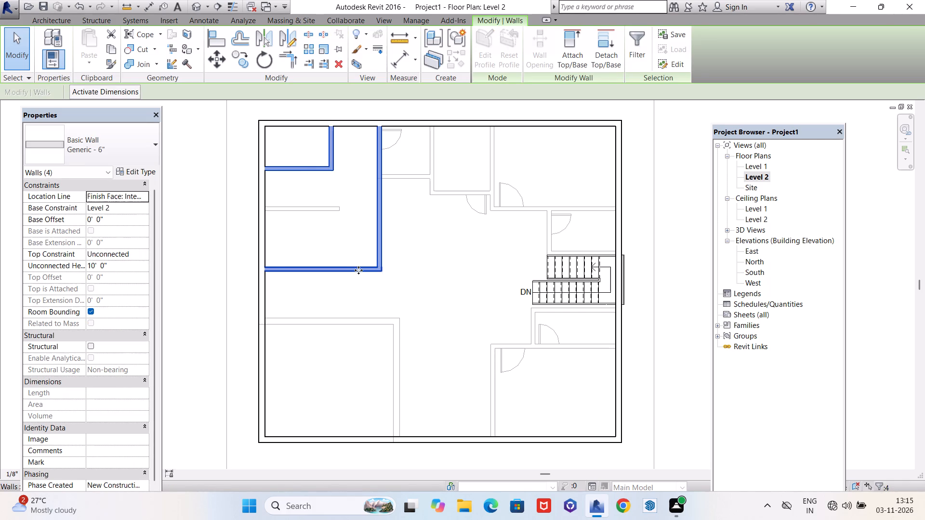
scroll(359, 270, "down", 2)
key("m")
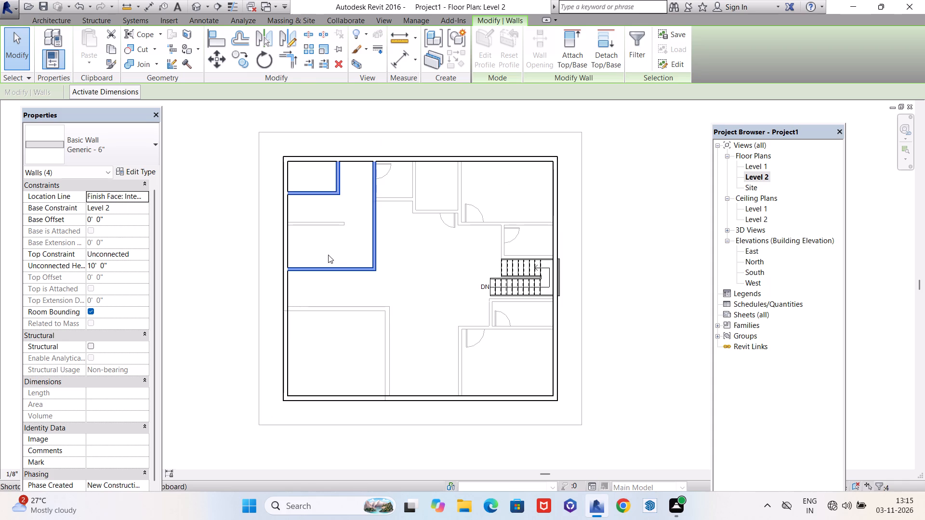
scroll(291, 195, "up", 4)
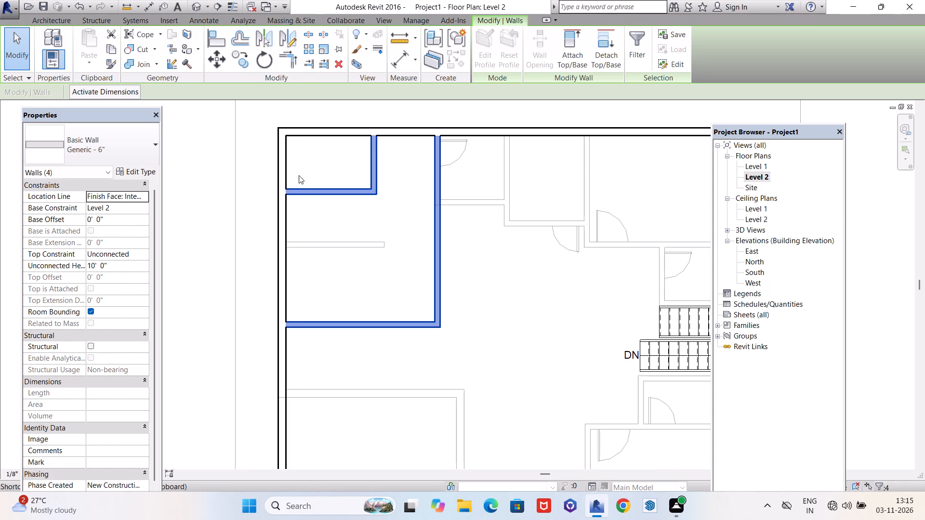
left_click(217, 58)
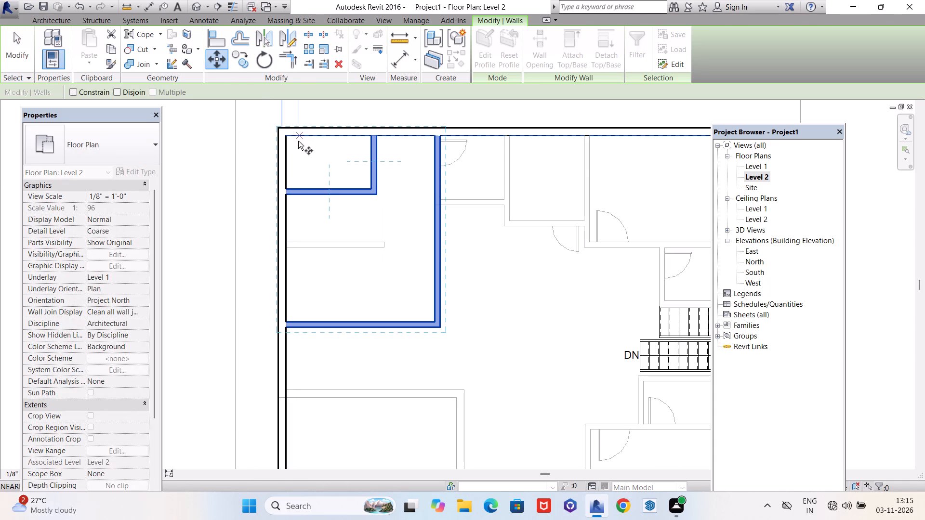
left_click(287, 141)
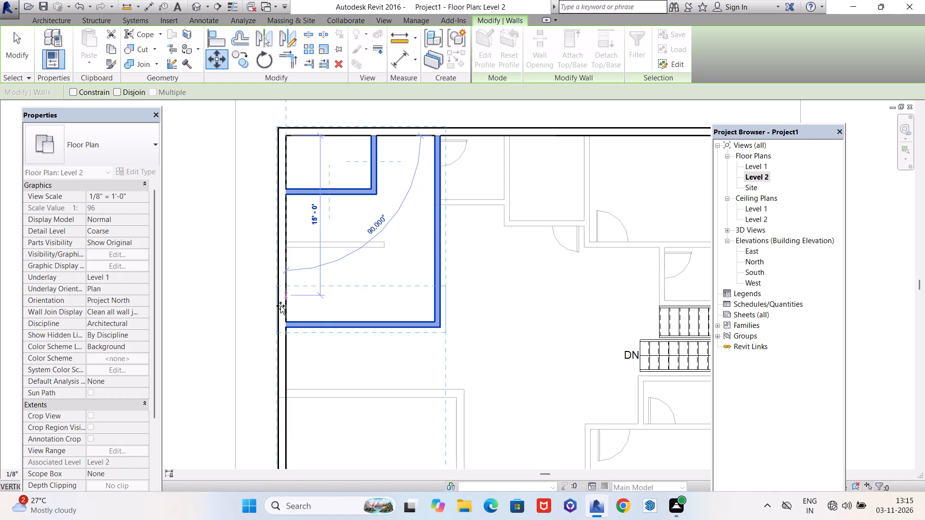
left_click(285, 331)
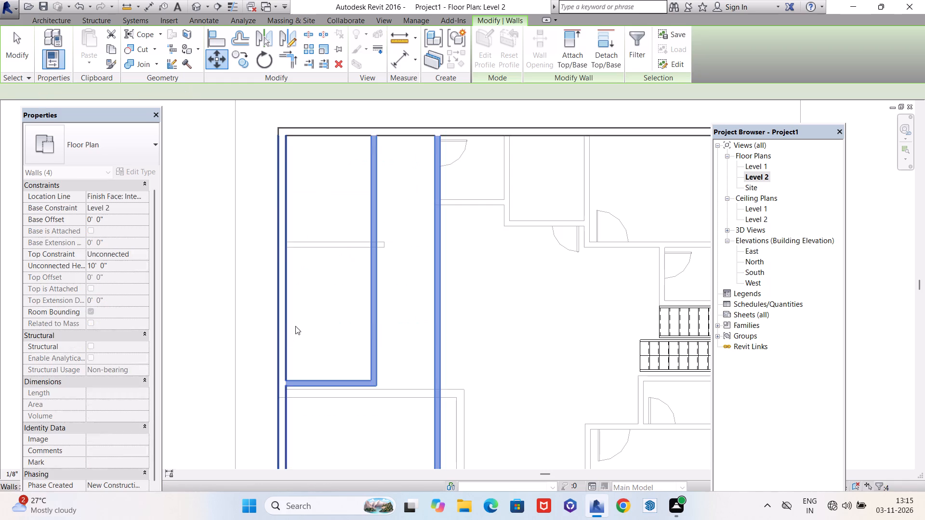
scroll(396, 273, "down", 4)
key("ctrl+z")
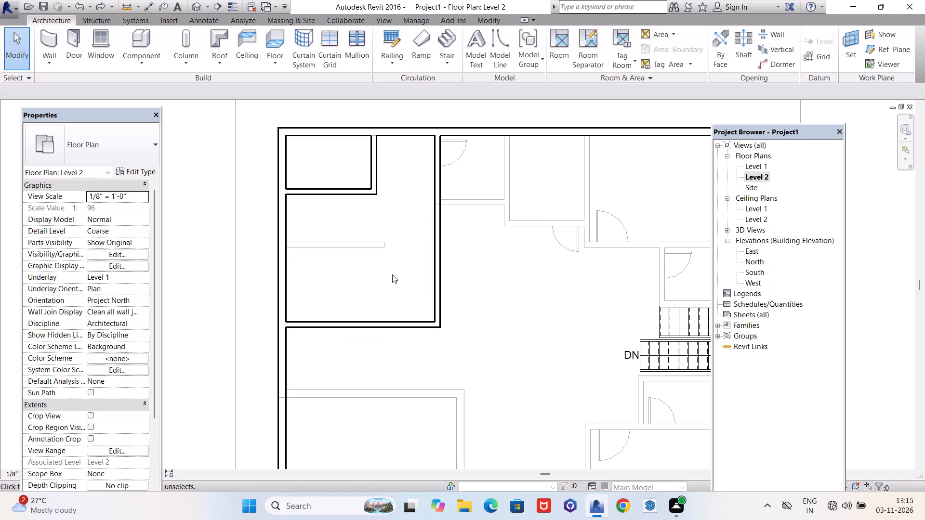
Copy the four northwest partition walls south, from the exterior walls' inner northwest corner to the second room's south wall at the west wall.
scroll(392, 274, "down", 5)
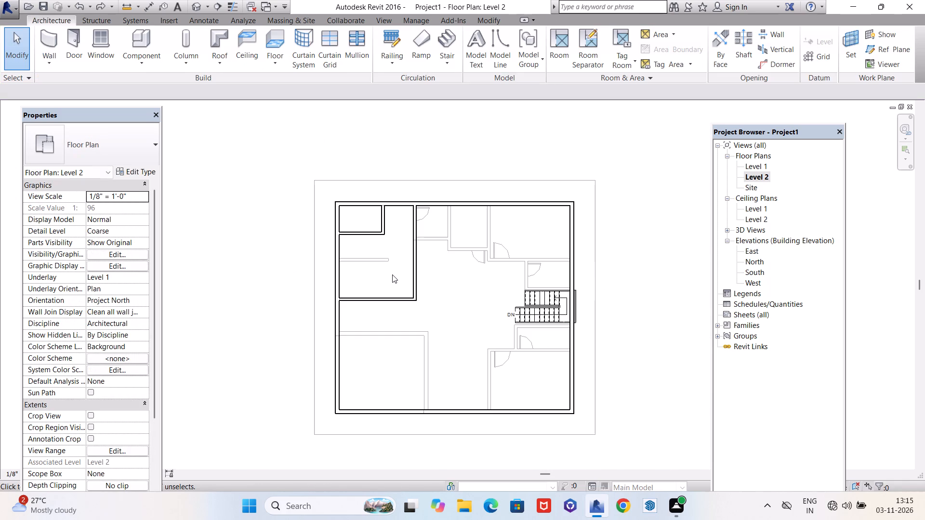
left_click(358, 234)
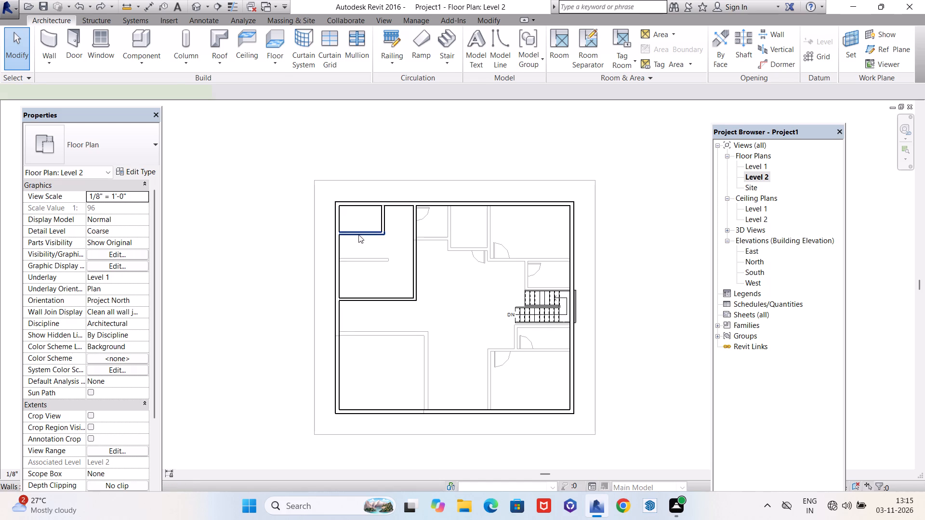
left_click(384, 220, "ctrl")
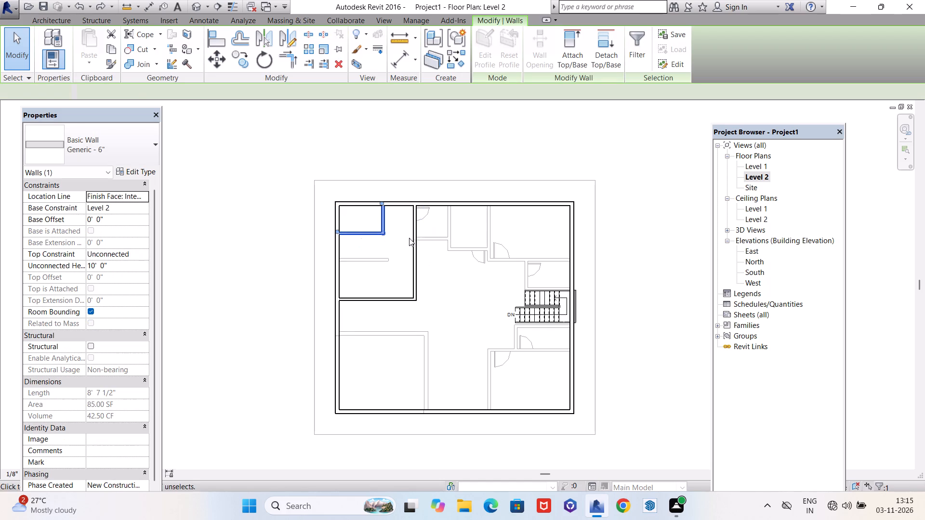
left_click(414, 251, "ctrl")
left_click(392, 299, "ctrl")
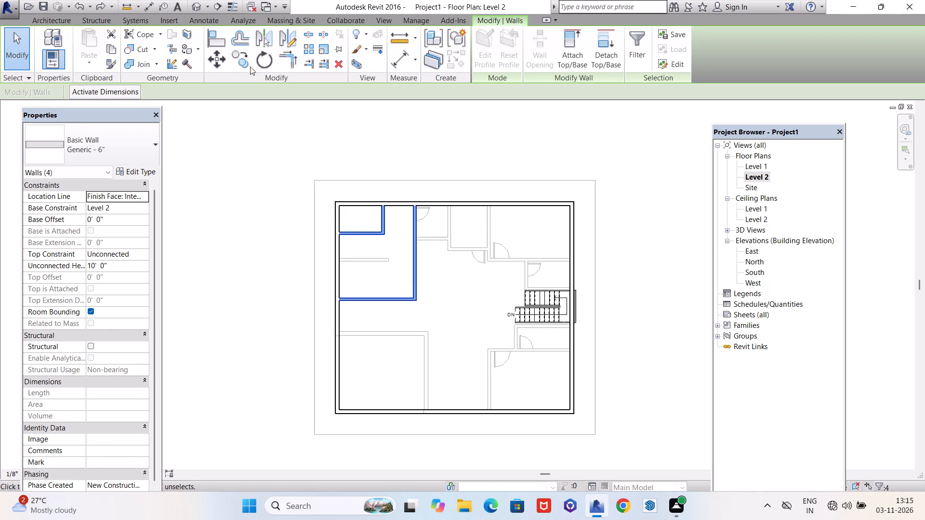
left_click(238, 63)
scroll(344, 217, "up", 3)
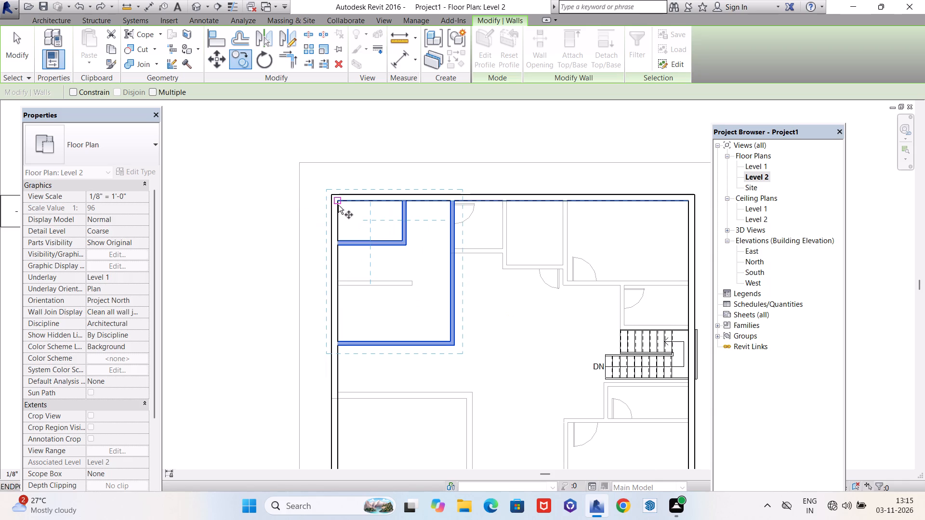
left_click(338, 203)
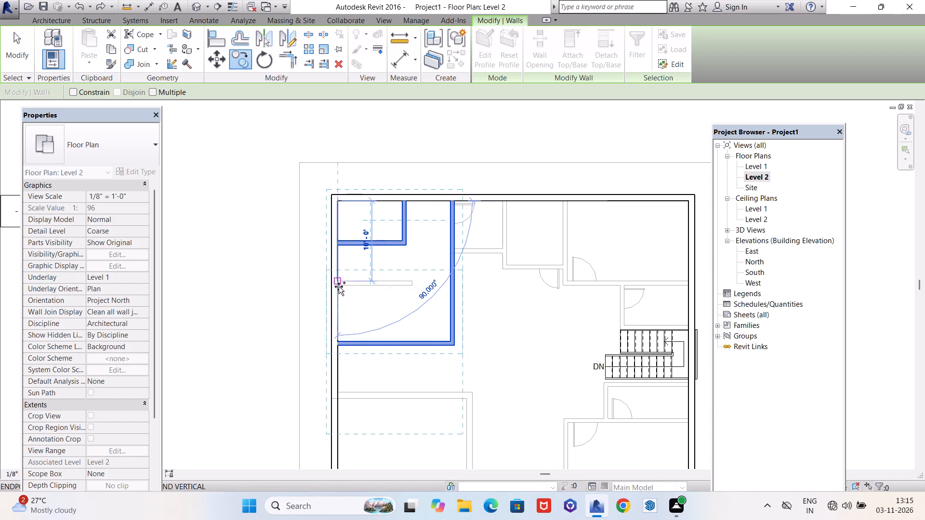
left_click(341, 350)
scroll(383, 291, "down", 5)
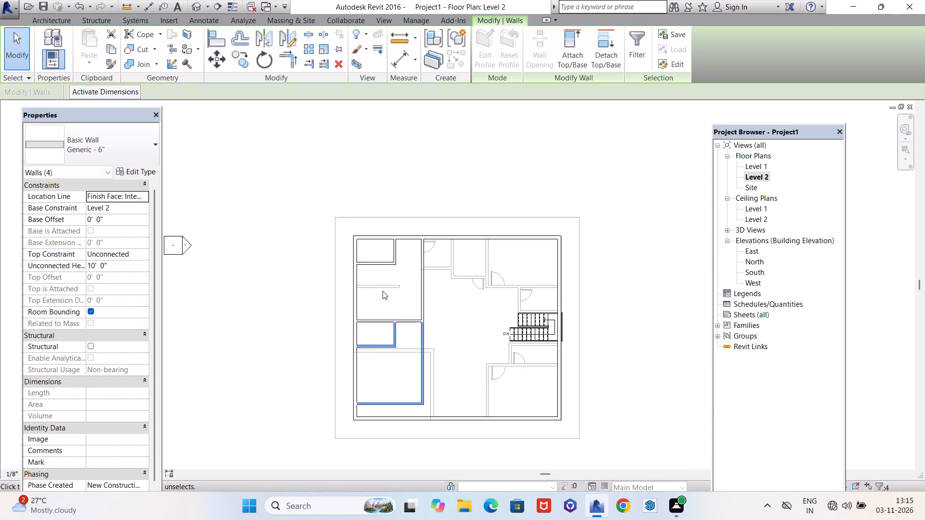
key("Escape")
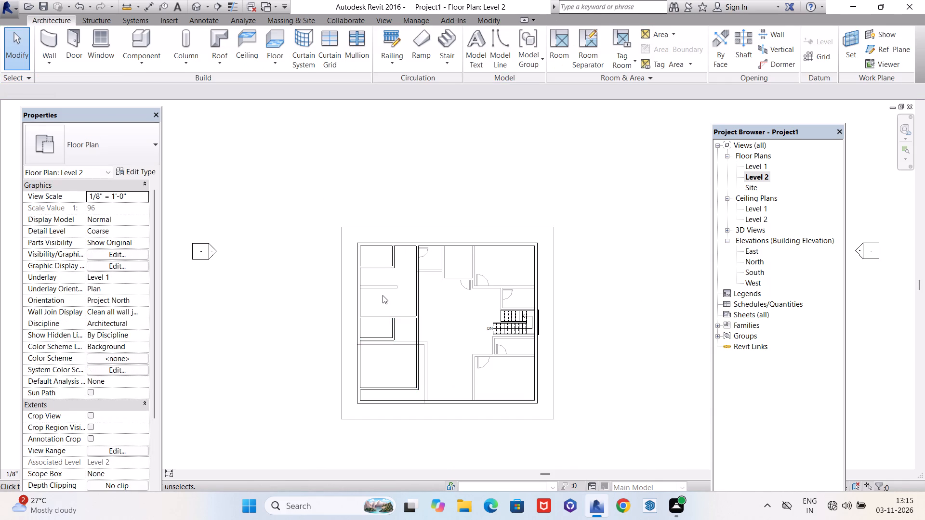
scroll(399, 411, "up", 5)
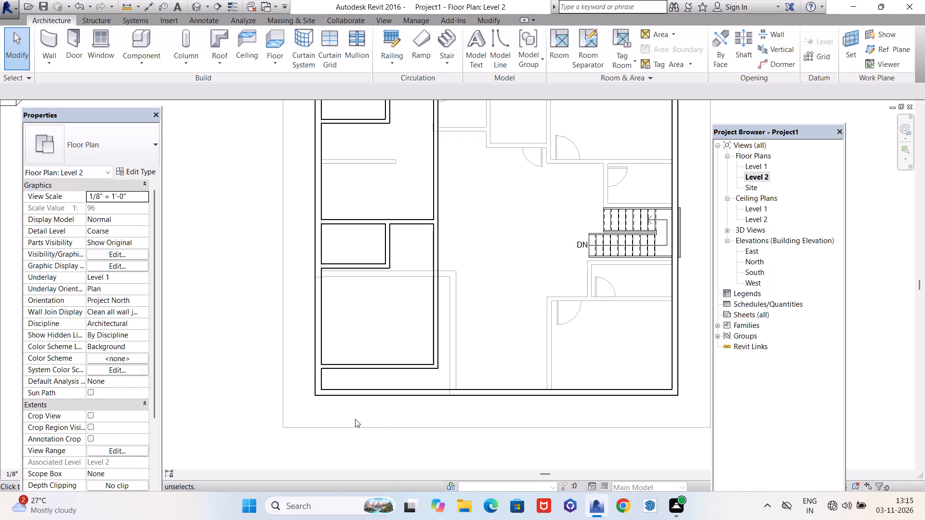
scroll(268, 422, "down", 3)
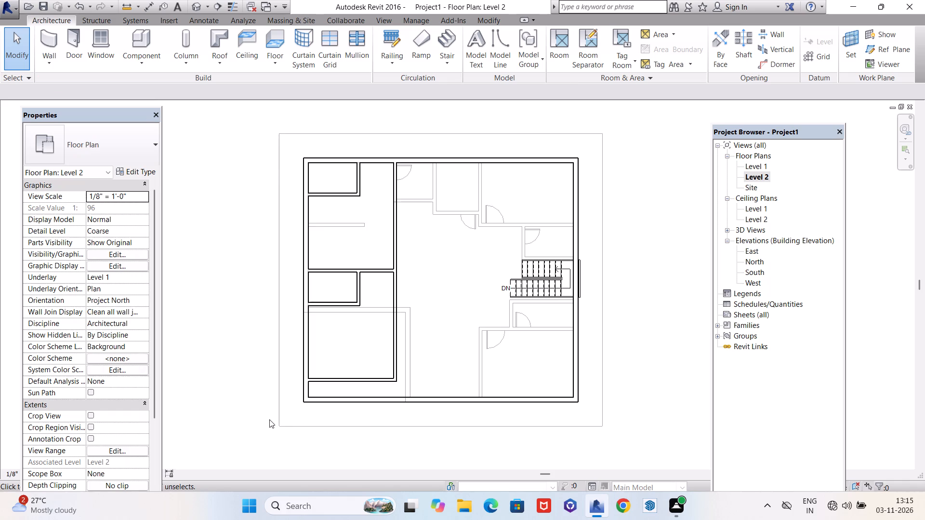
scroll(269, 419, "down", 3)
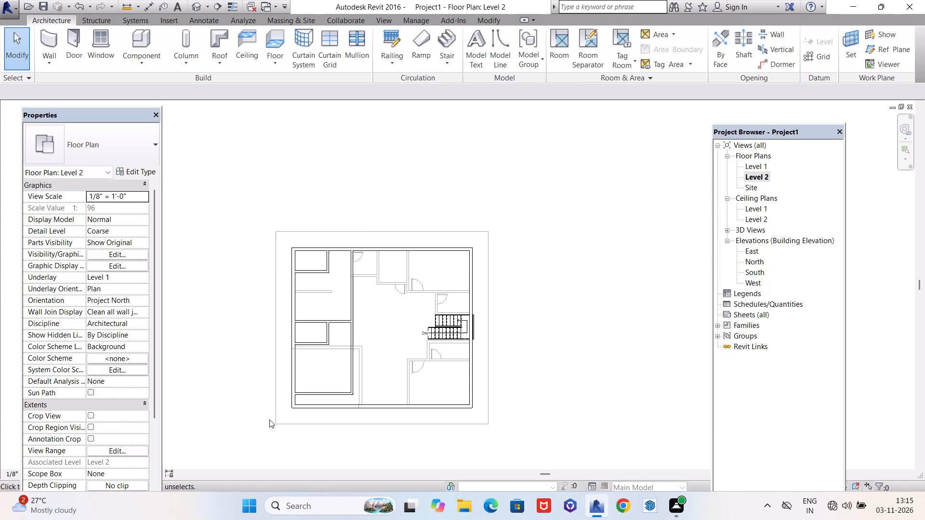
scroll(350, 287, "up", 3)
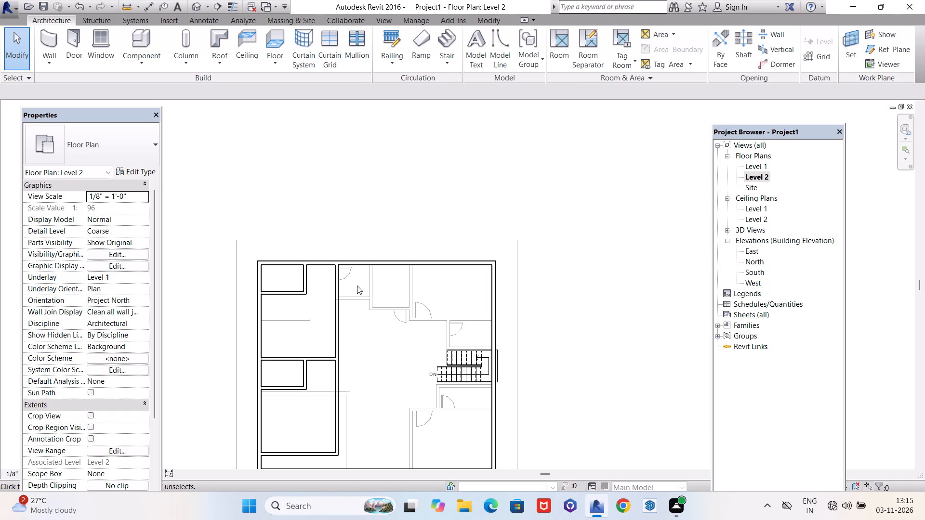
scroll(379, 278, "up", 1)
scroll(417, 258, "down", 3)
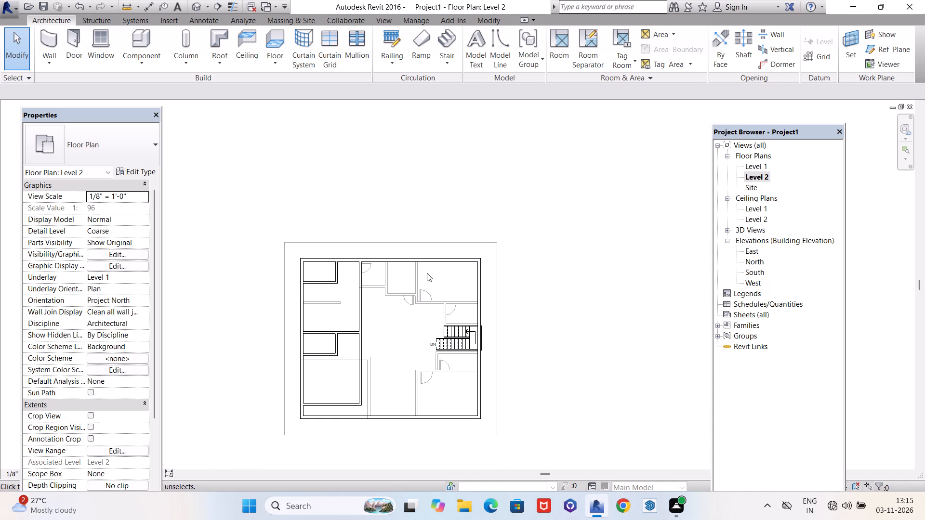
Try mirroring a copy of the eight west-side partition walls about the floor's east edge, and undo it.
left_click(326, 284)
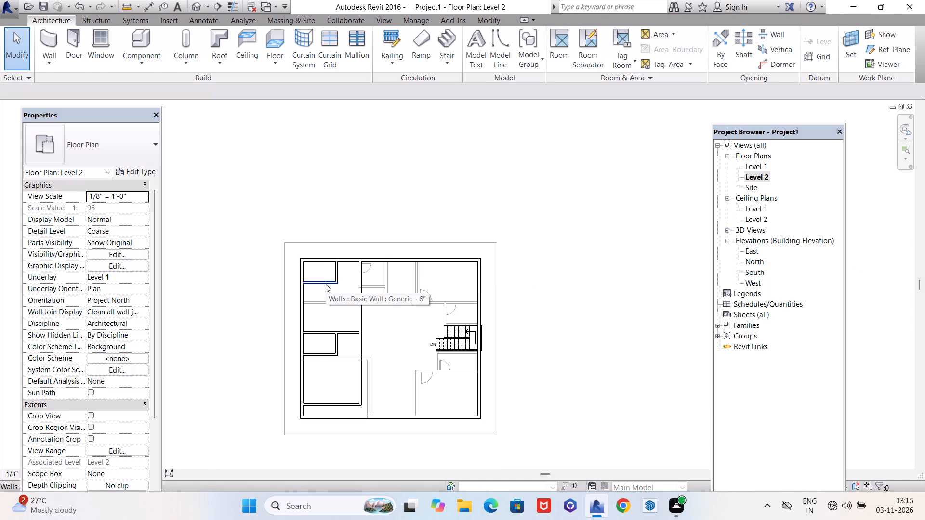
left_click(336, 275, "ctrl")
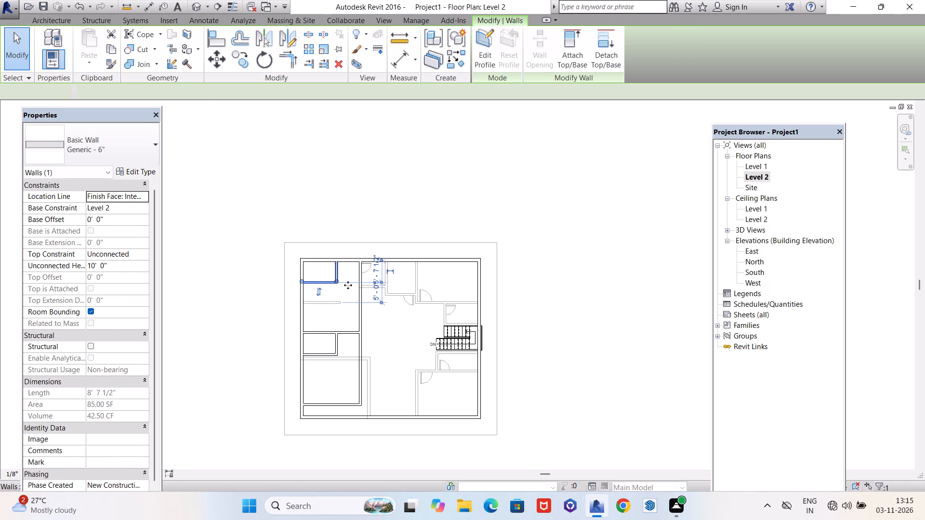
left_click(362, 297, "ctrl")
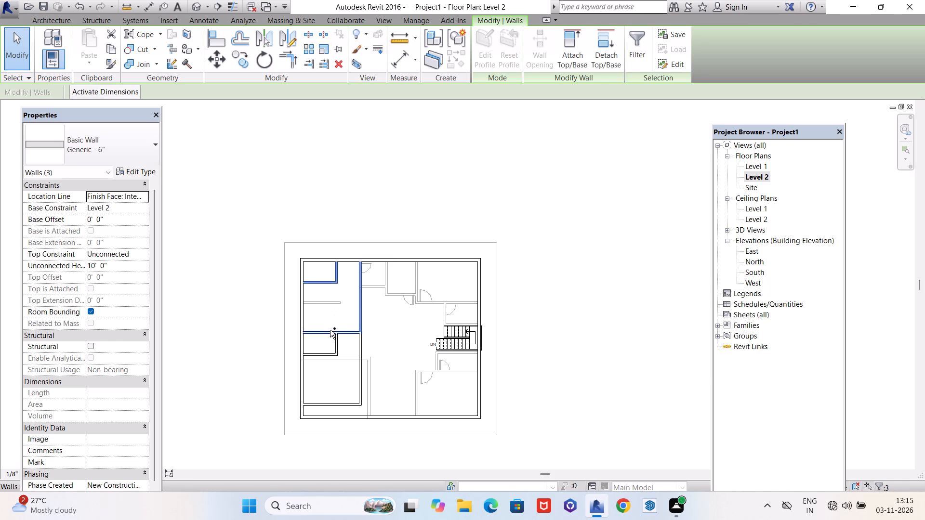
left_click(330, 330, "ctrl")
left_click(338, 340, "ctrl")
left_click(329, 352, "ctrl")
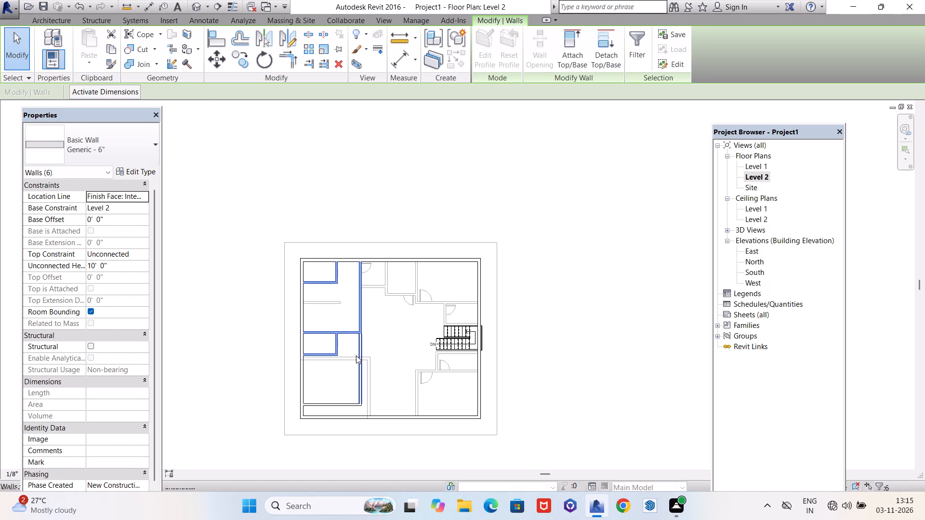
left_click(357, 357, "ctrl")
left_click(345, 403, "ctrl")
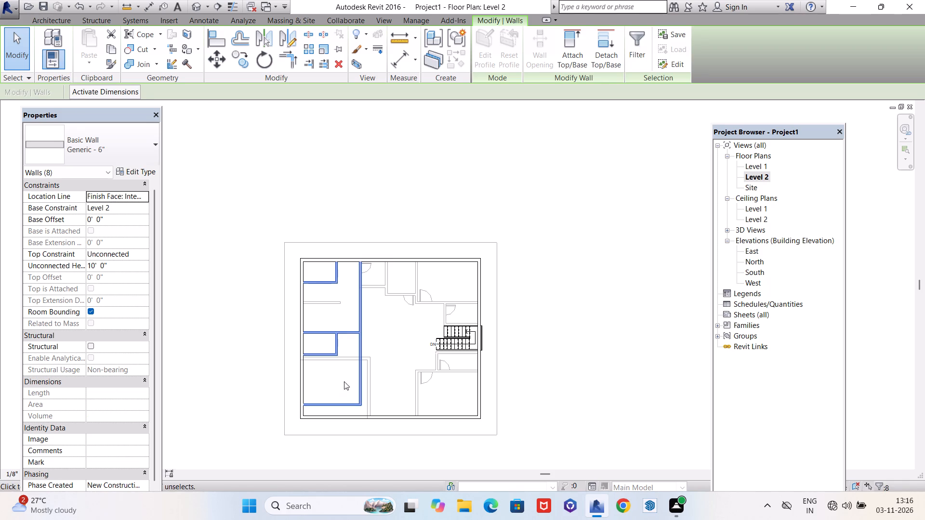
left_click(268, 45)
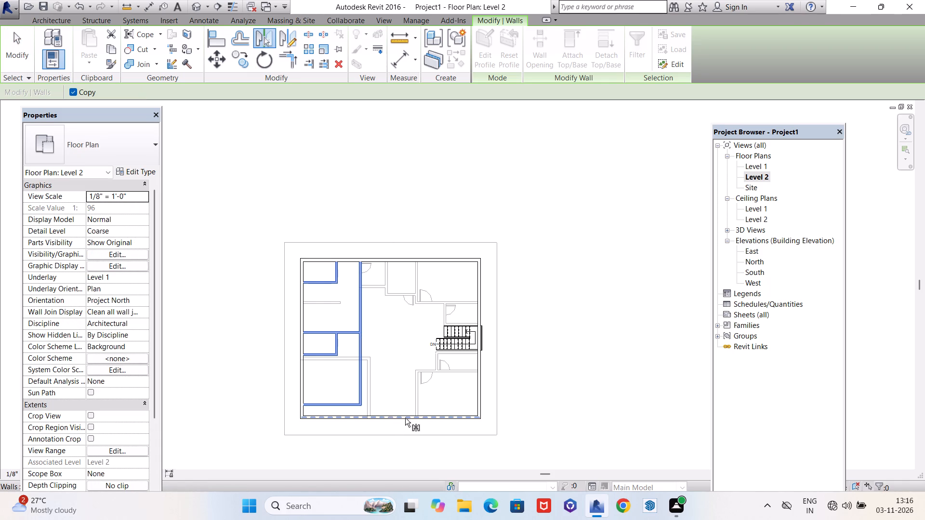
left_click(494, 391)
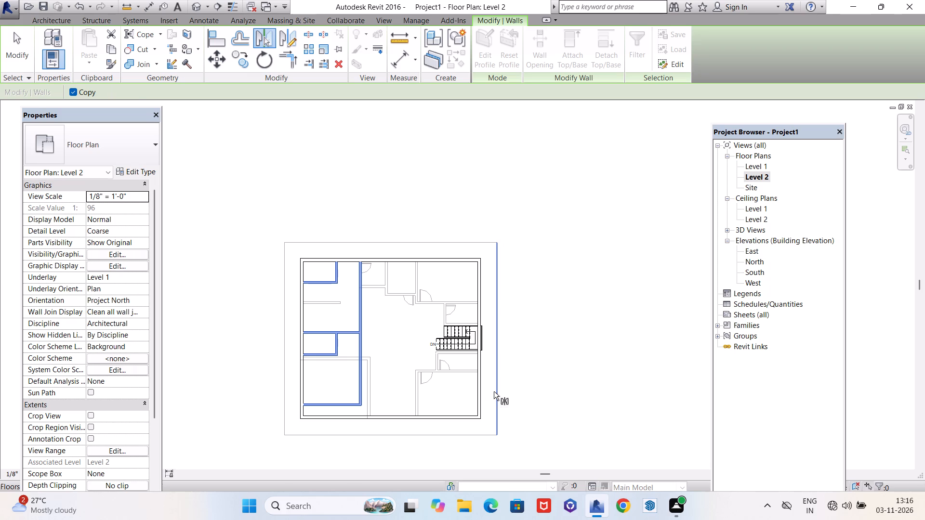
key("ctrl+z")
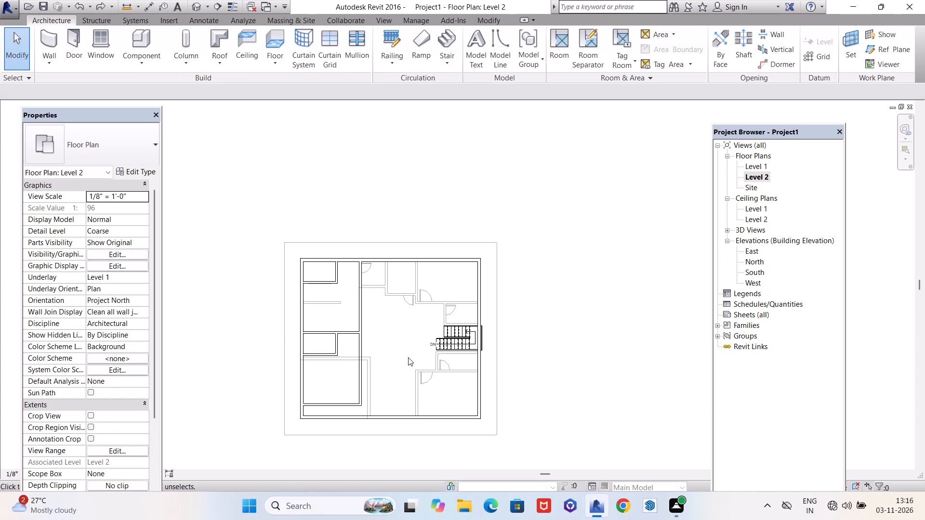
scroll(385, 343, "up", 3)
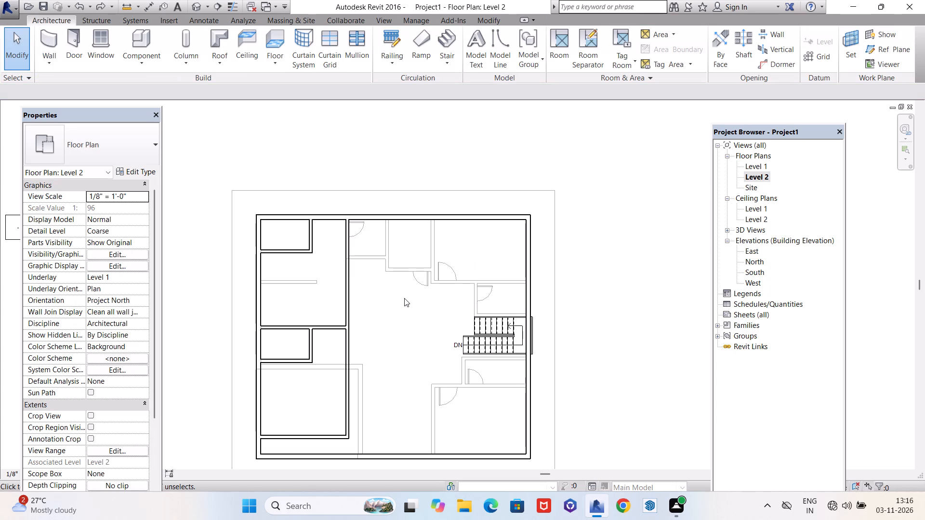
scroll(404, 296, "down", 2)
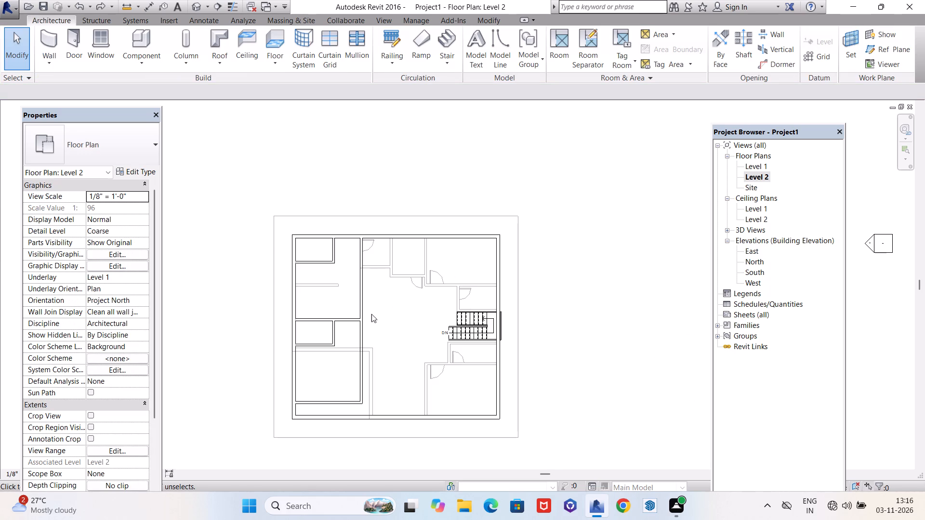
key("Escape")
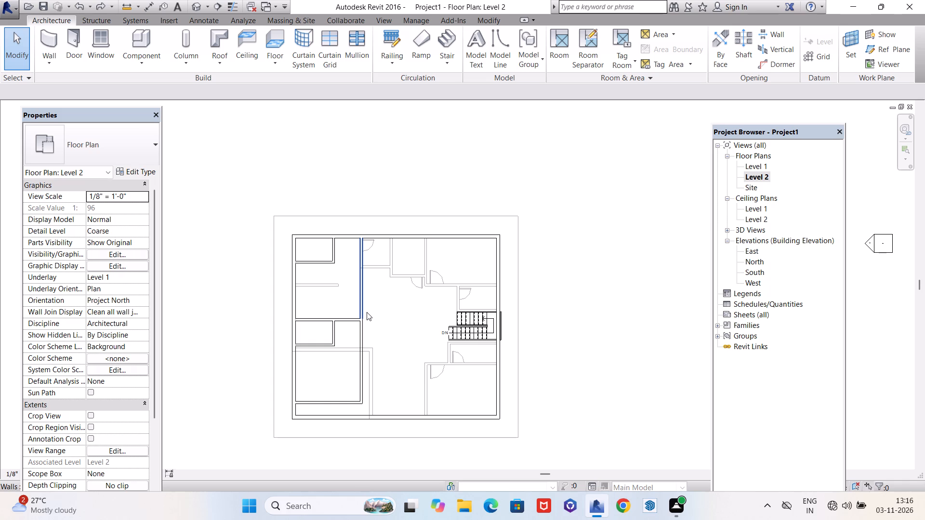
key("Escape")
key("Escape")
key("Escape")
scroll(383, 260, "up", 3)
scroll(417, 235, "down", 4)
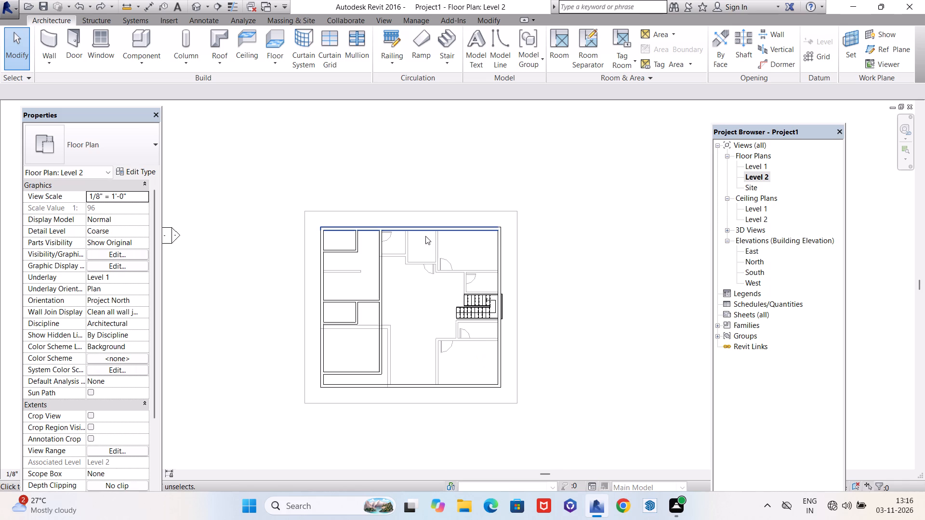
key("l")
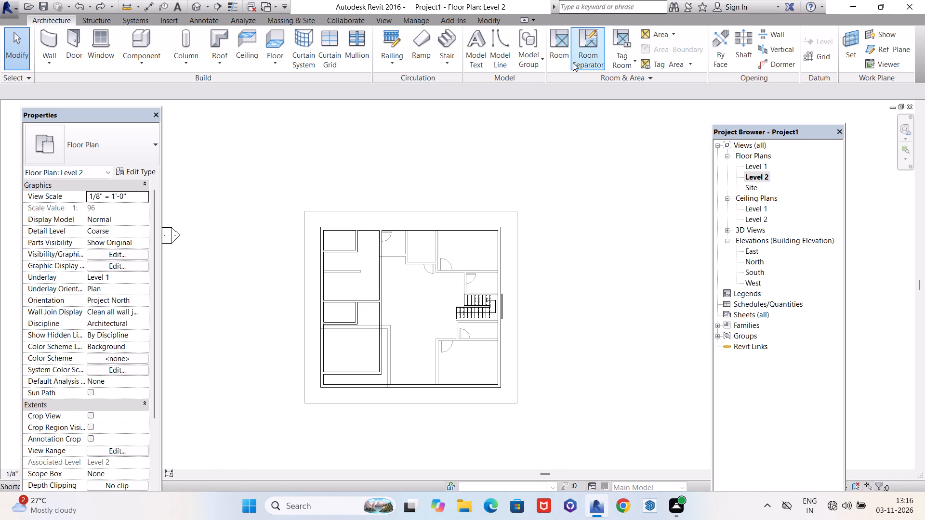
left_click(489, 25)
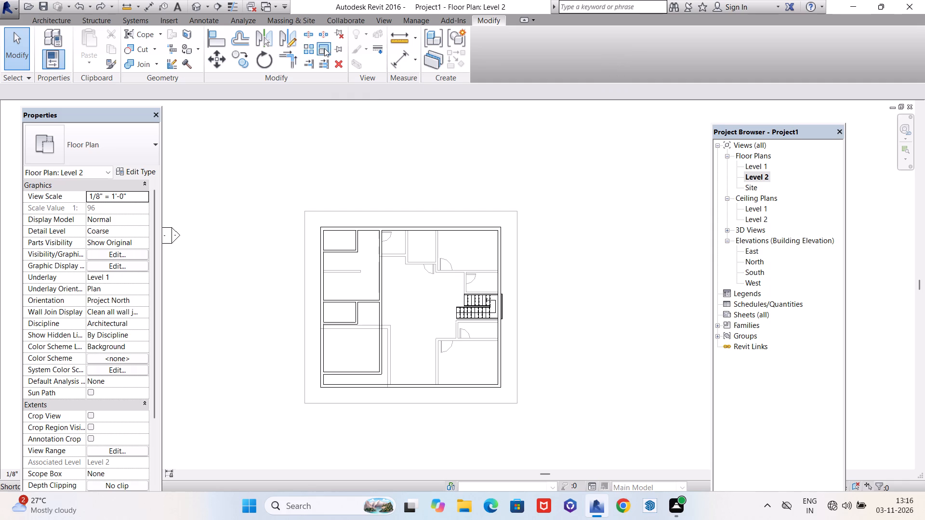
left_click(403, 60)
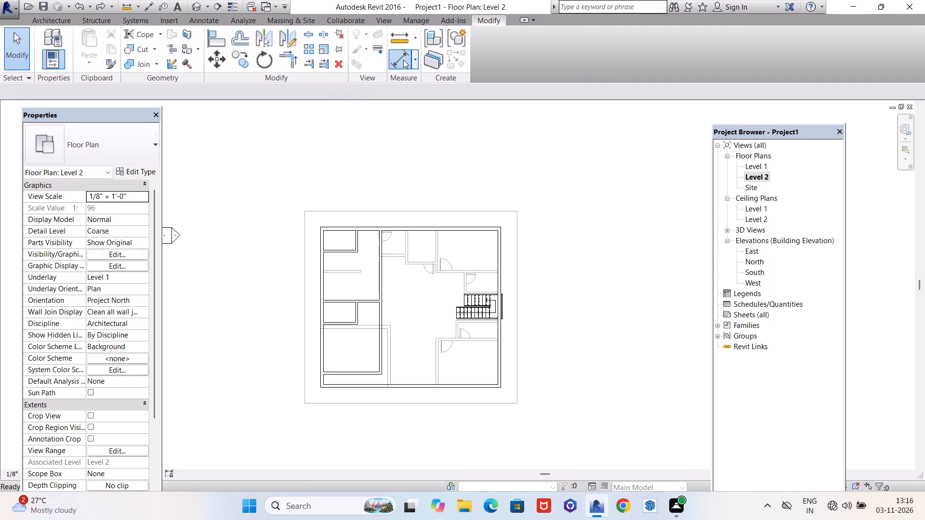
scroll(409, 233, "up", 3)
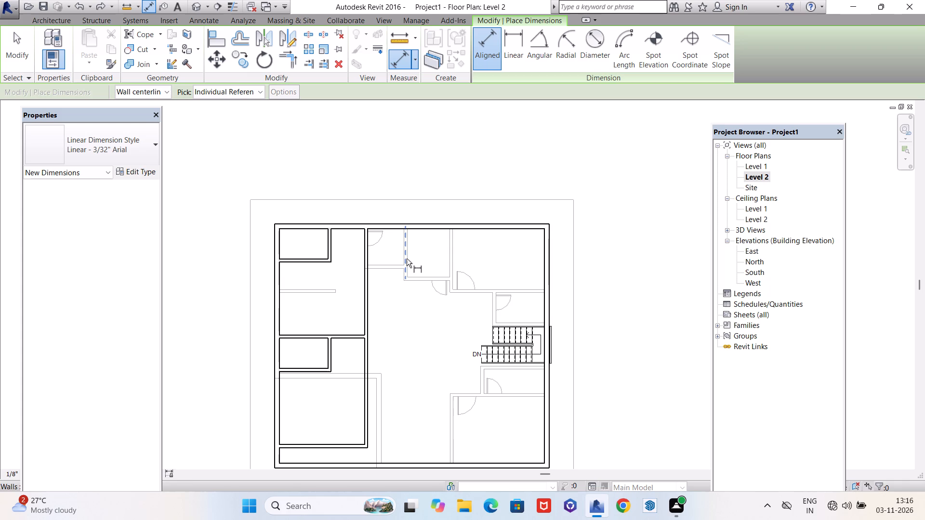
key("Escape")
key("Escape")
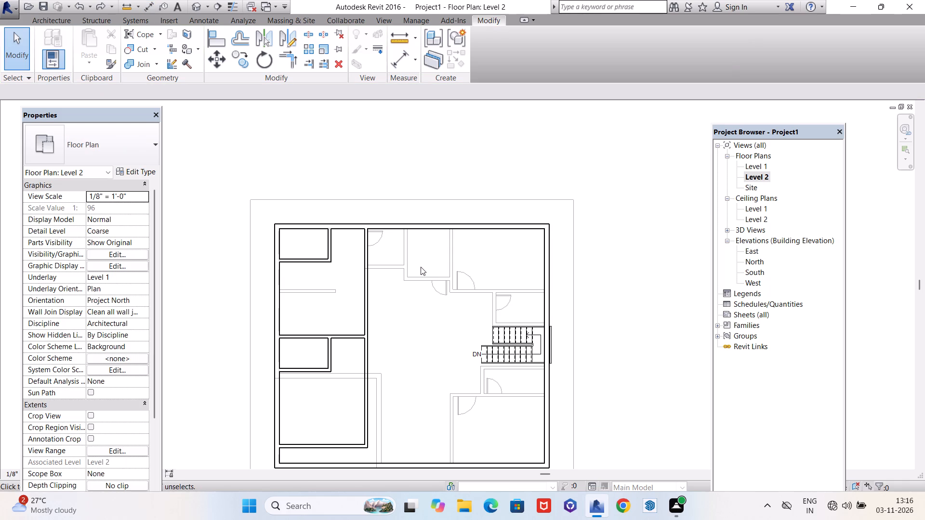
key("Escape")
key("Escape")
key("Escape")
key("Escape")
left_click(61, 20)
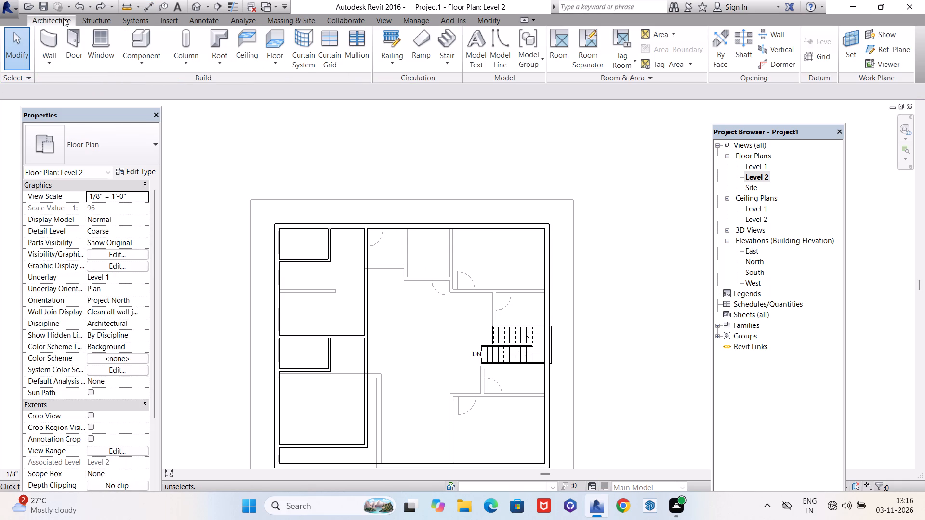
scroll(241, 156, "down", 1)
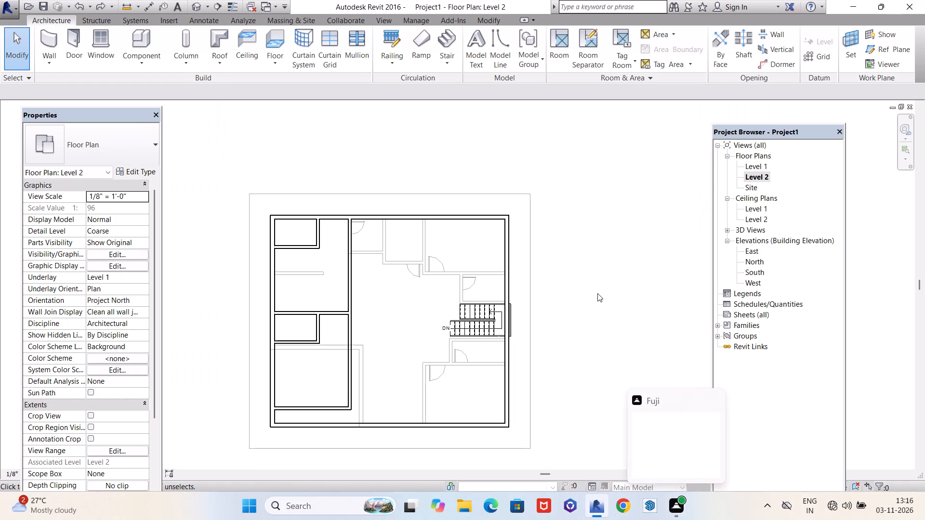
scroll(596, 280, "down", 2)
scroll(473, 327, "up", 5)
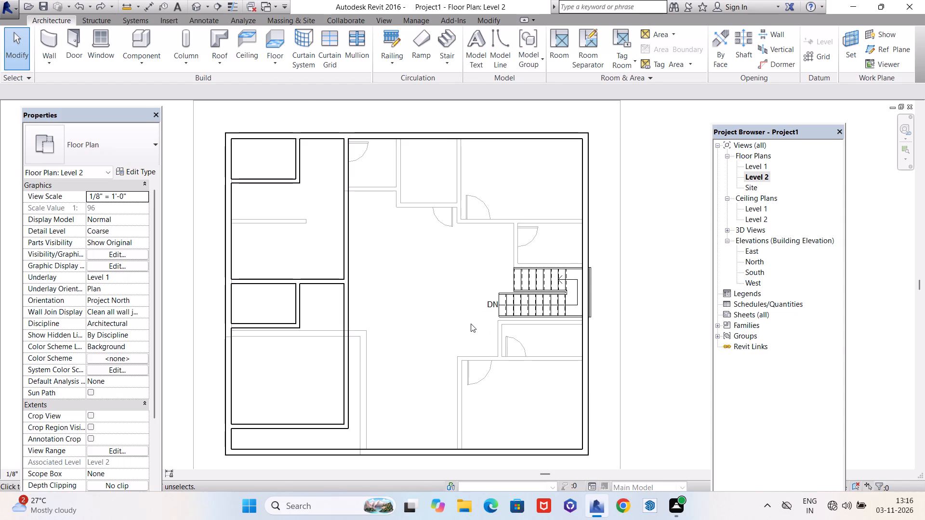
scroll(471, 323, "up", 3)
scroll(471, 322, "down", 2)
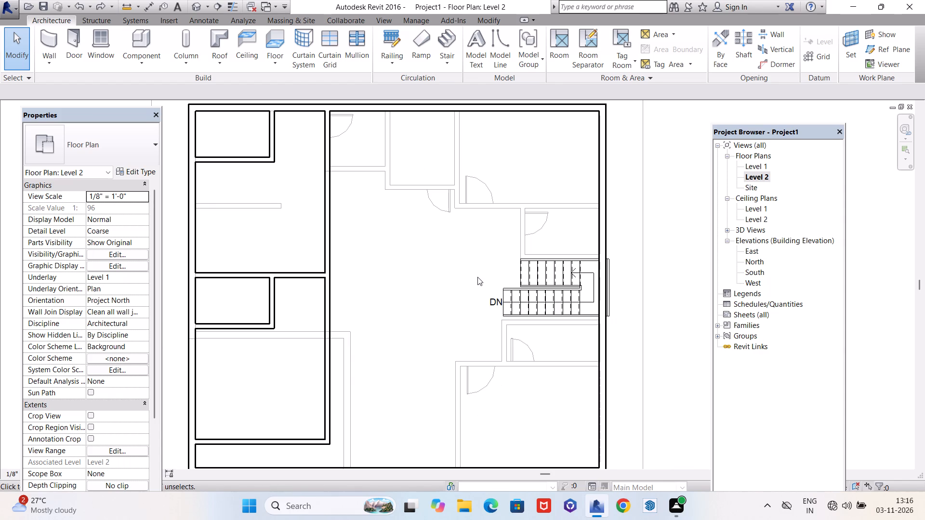
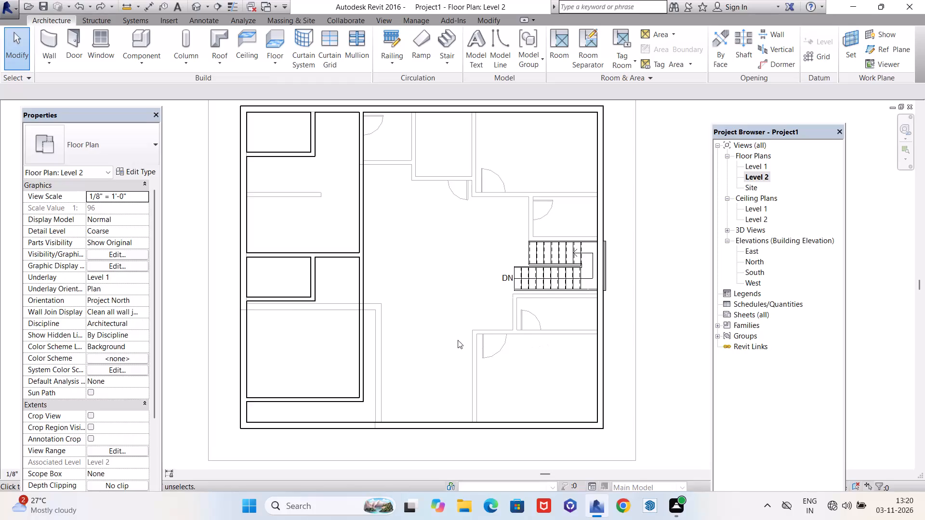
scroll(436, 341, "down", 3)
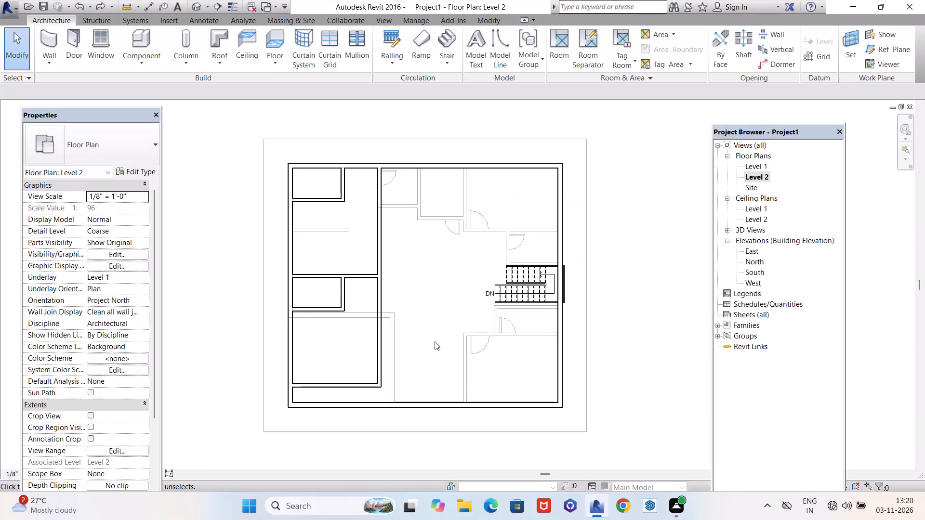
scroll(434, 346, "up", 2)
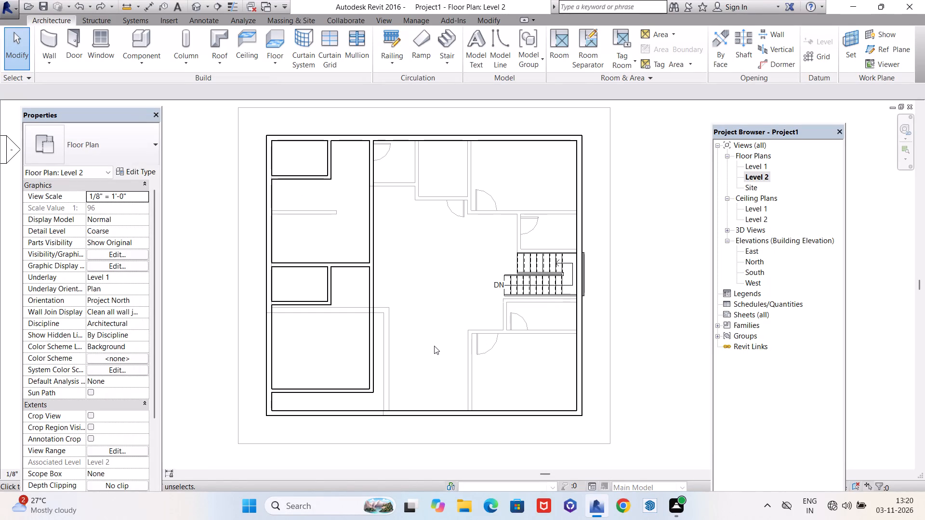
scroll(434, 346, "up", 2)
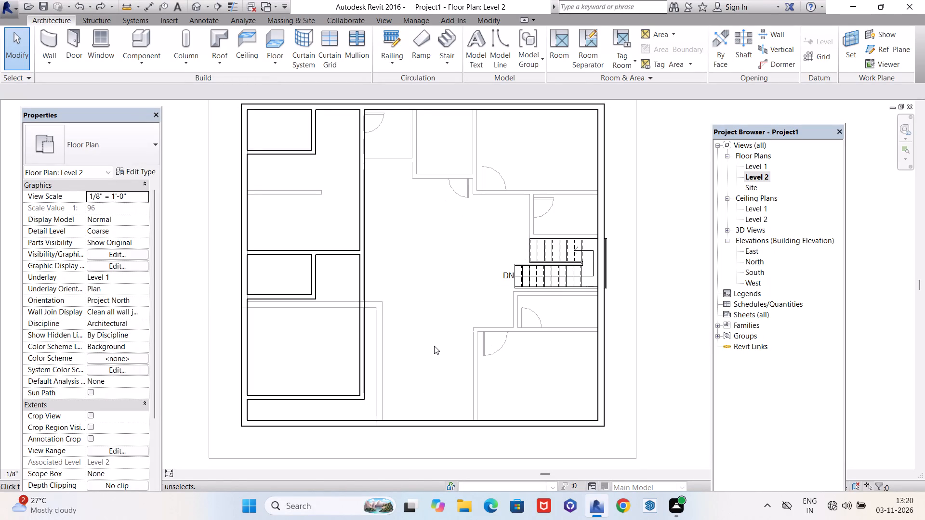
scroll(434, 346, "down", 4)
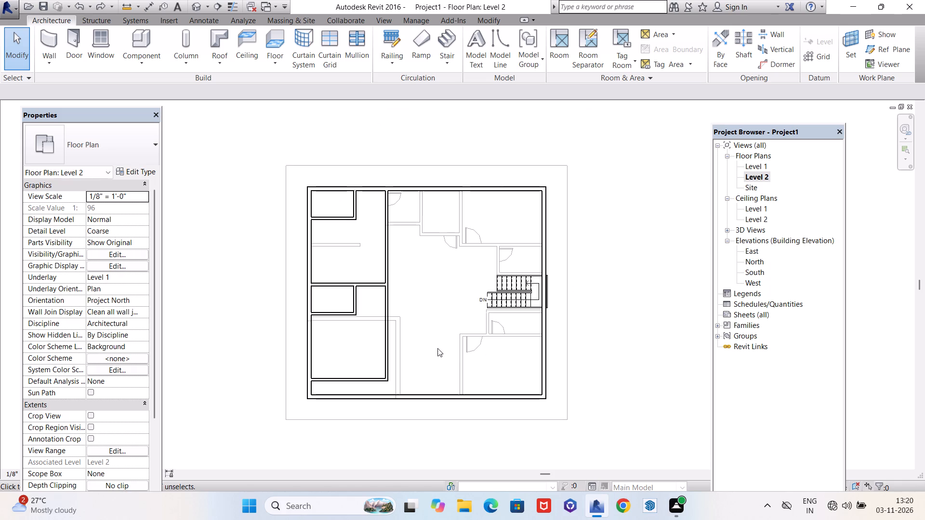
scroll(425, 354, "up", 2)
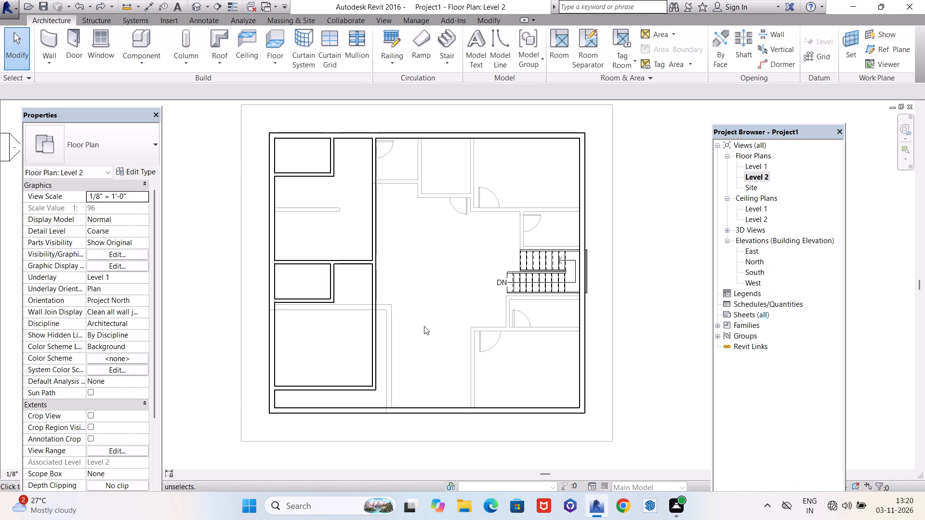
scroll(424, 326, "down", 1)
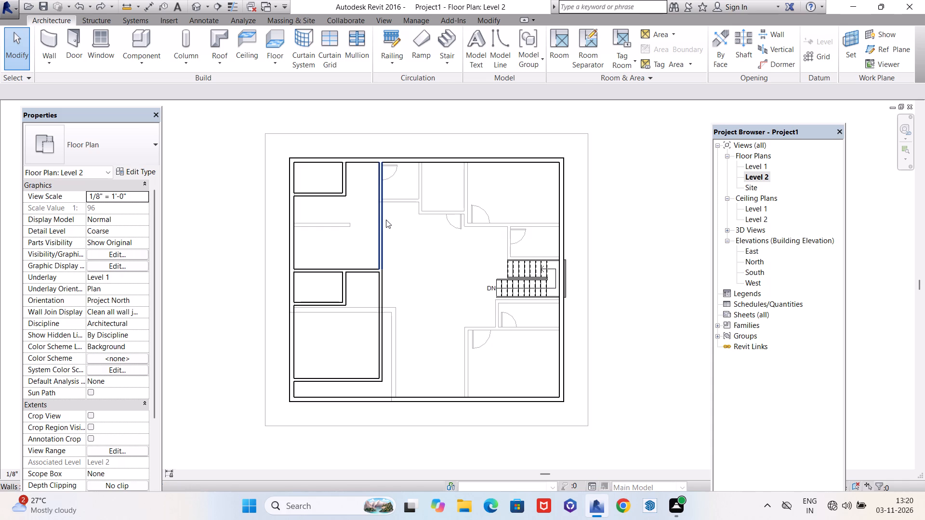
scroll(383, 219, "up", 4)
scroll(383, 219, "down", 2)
Draw an 8' long Generic - 6" wall westward from the inner northeast corner, offset 5' south of the north wall's inner face.
key("w")
key("a")
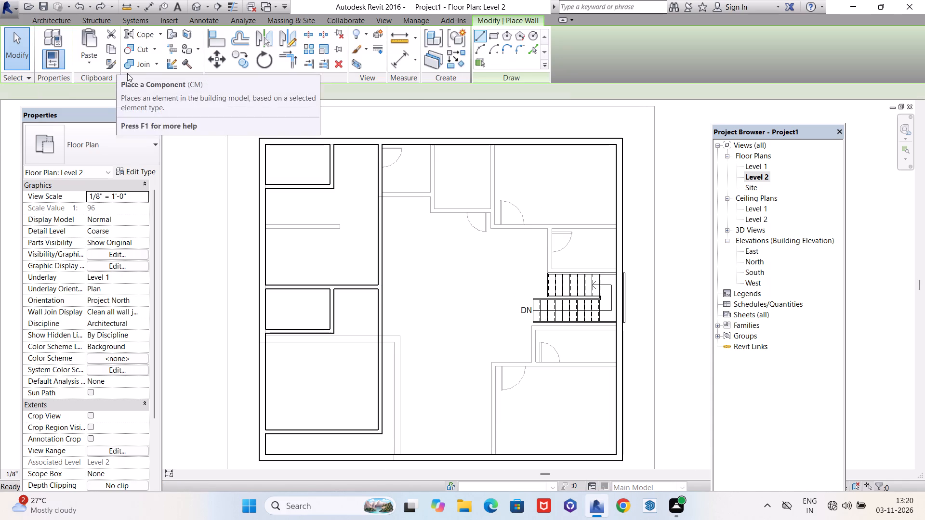
left_click_drag(438, 93, 423, 93)
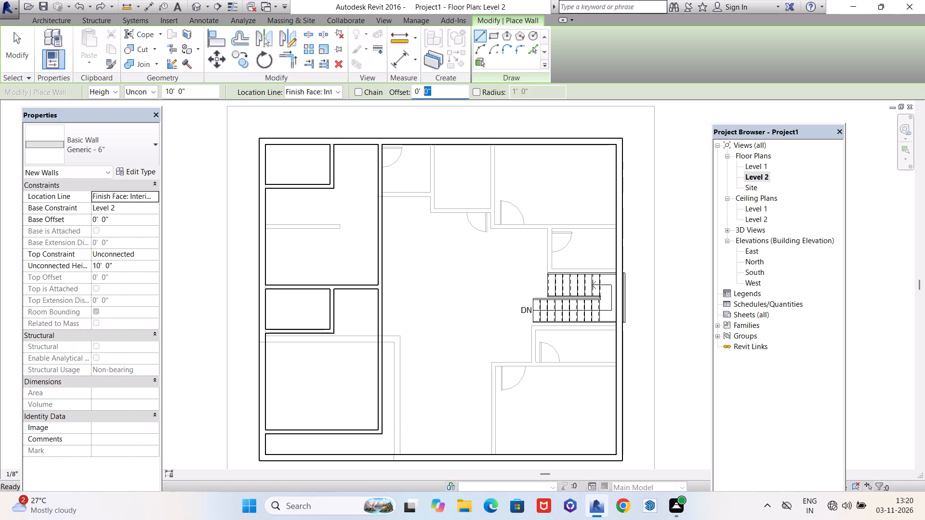
left_click_drag(423, 93, 413, 94)
type("65'")
key("Return")
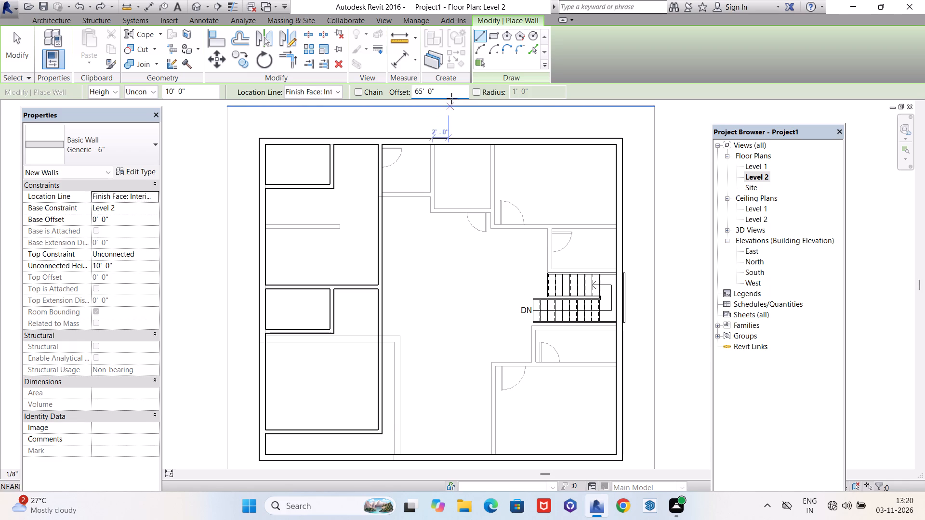
left_click_drag(450, 91, 413, 89)
type("5'")
key("Return")
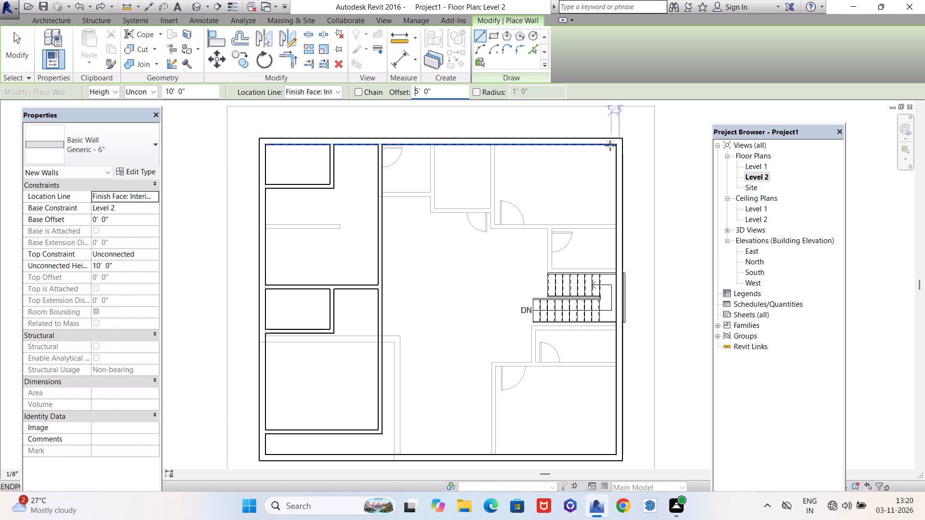
left_click(617, 144)
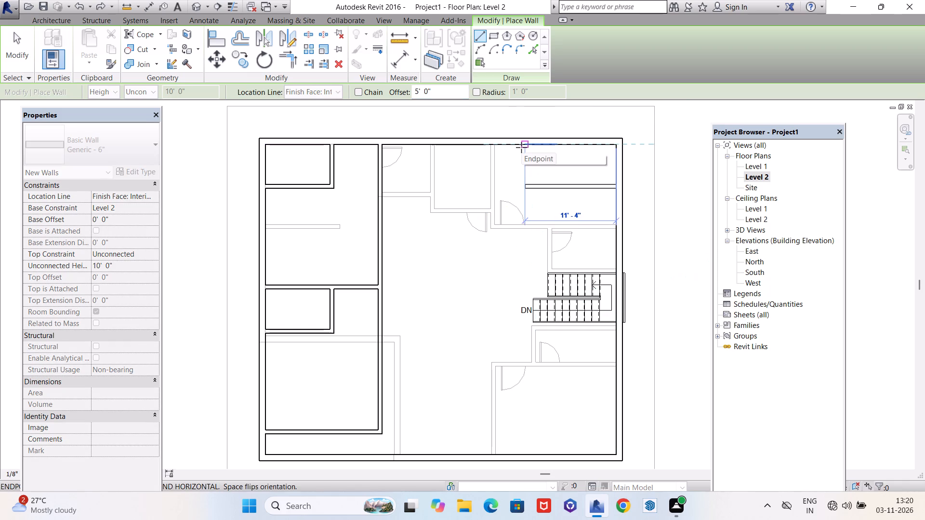
type("8'")
key("Return")
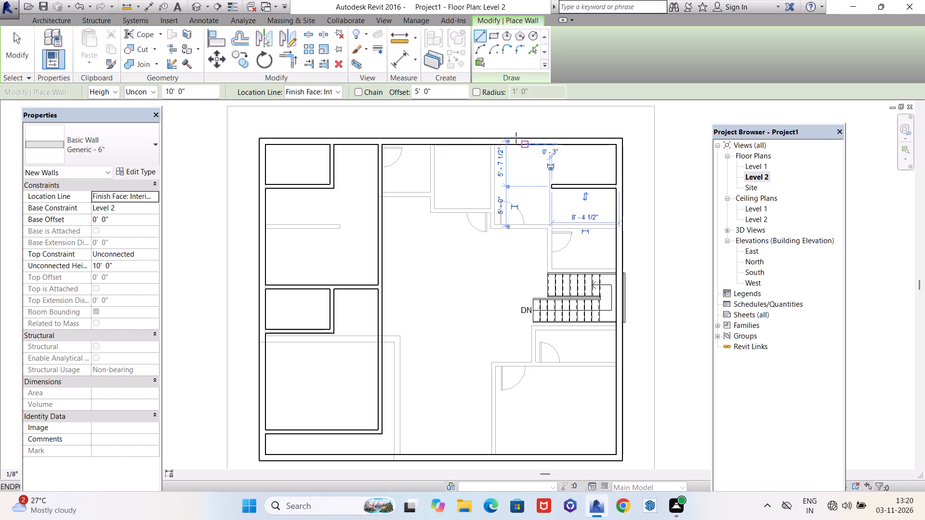
key("Escape")
Close the northeast room with a Generic - 6" wall offset 8' from the east wall's inner face, reaching the north wall.
left_click_drag(446, 92, 412, 92)
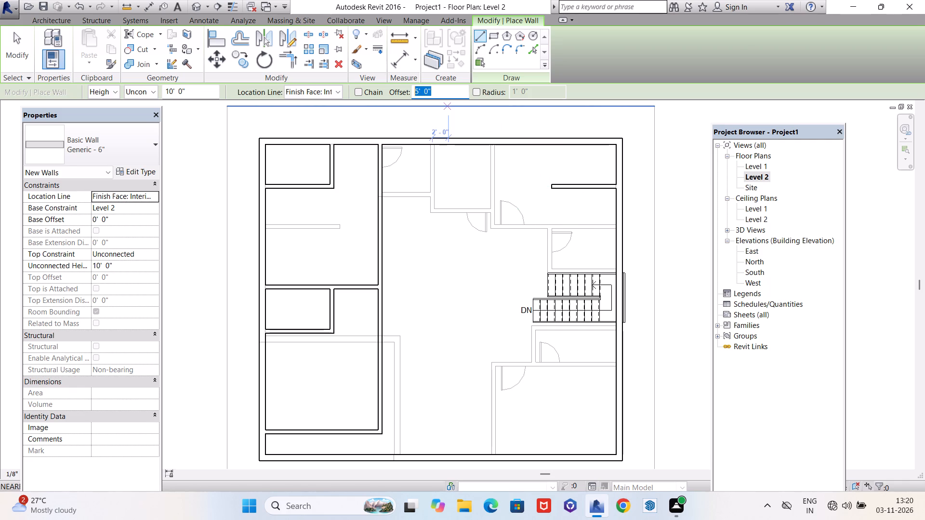
type("8'")
key("Return")
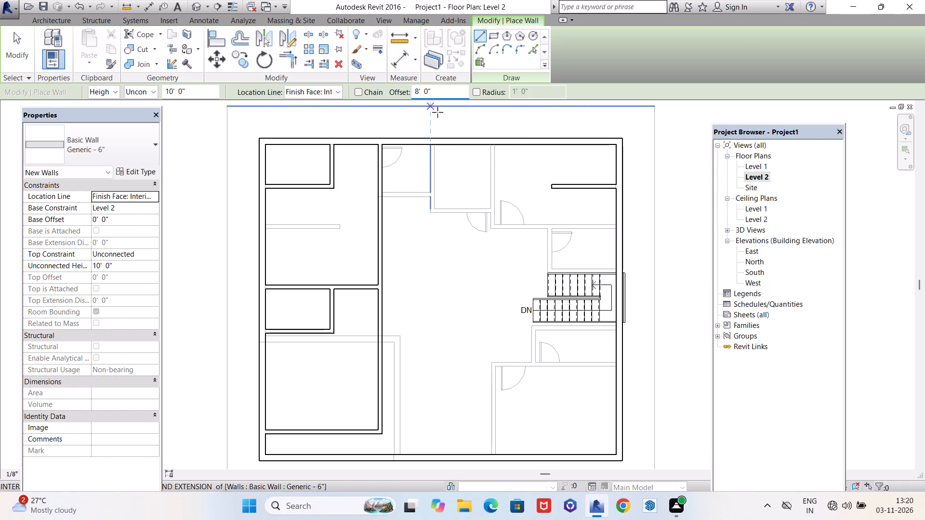
scroll(549, 193, "up", 2)
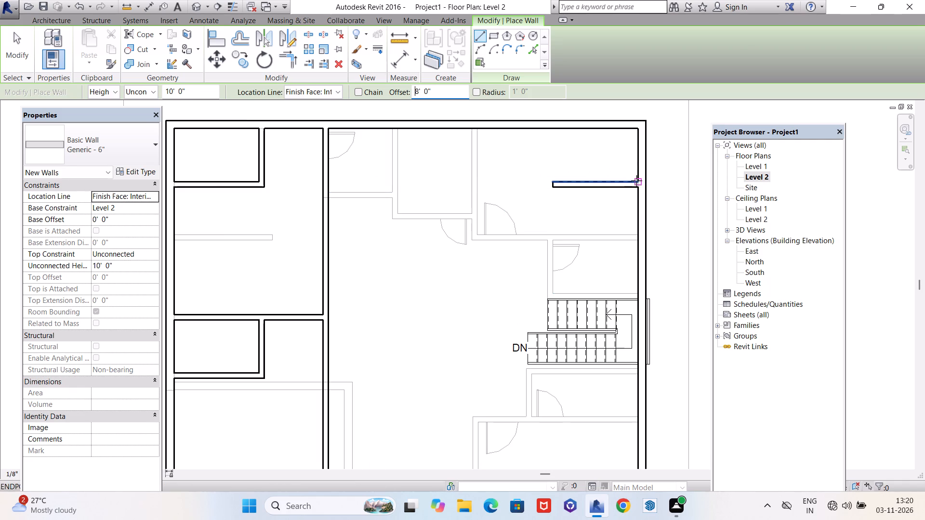
left_click(637, 181)
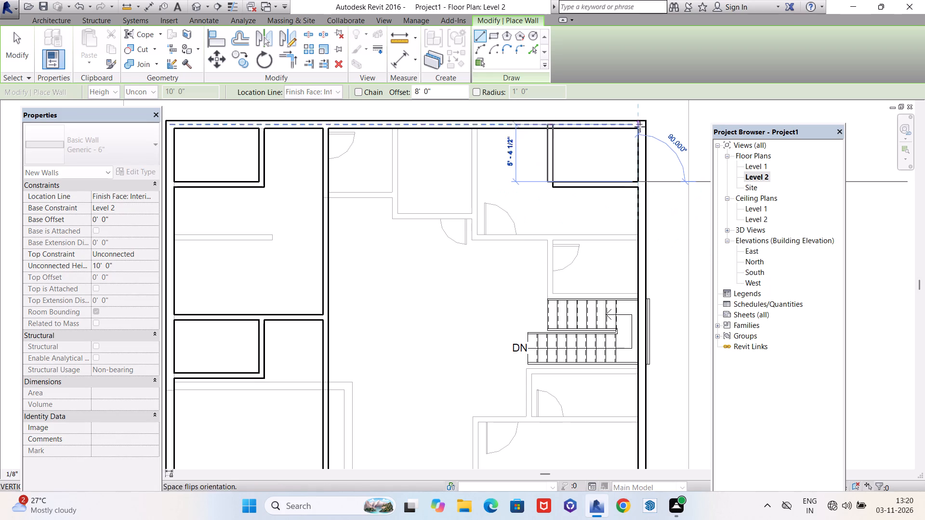
left_click(638, 128)
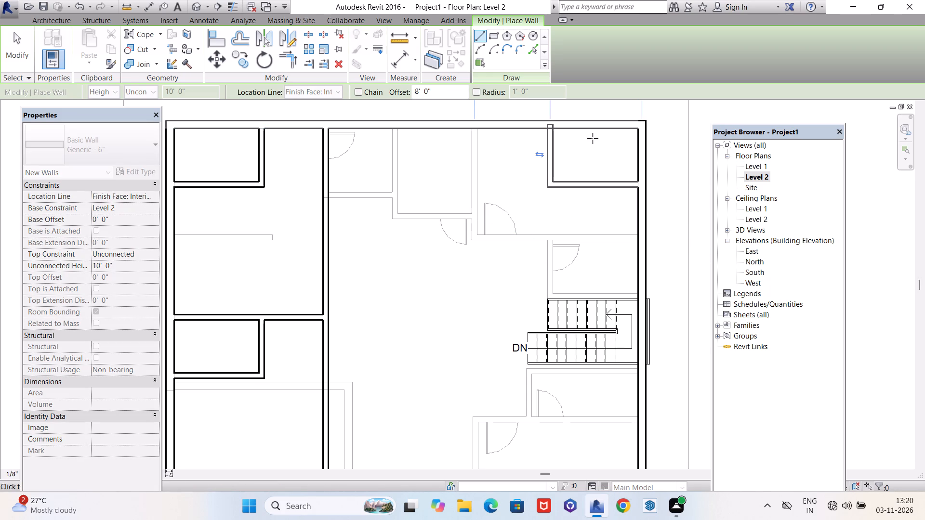
key("Escape")
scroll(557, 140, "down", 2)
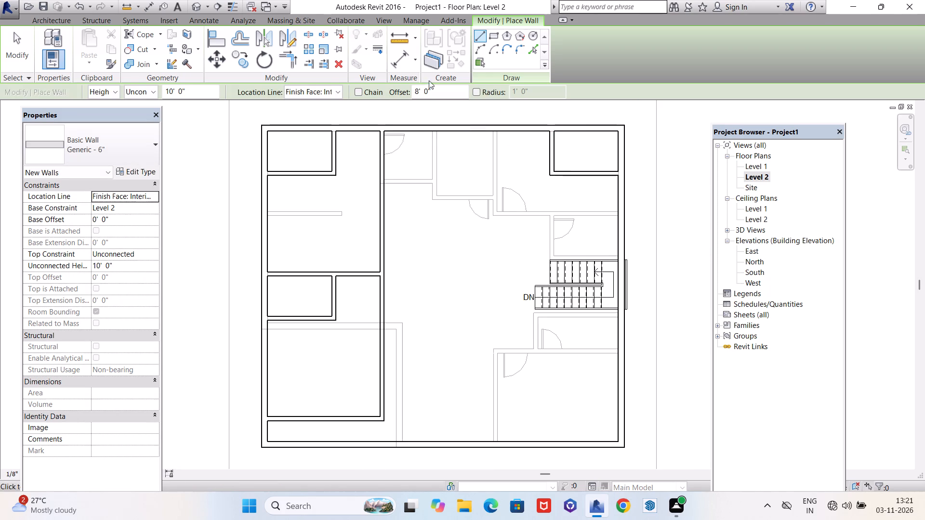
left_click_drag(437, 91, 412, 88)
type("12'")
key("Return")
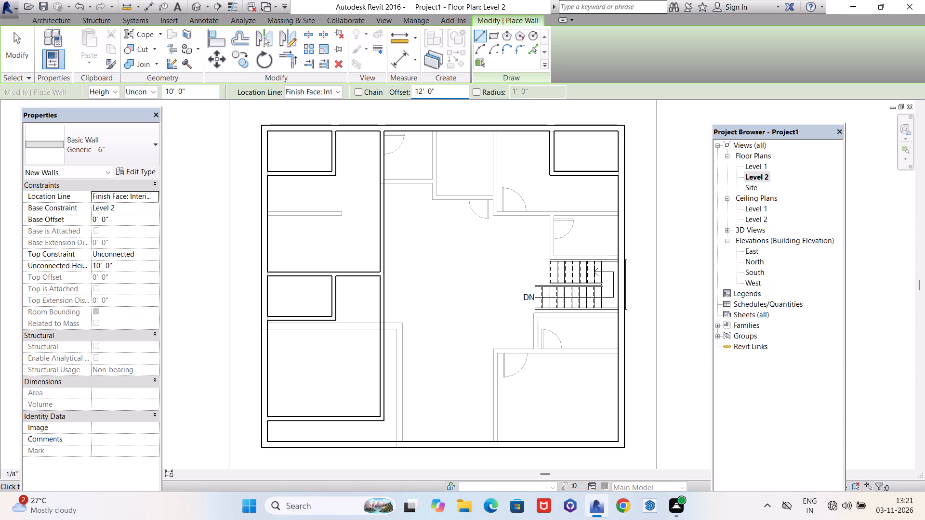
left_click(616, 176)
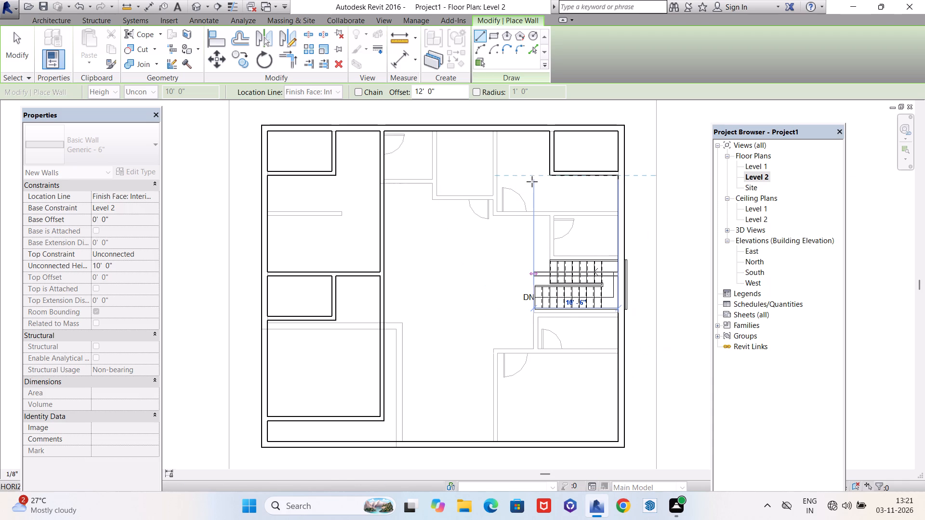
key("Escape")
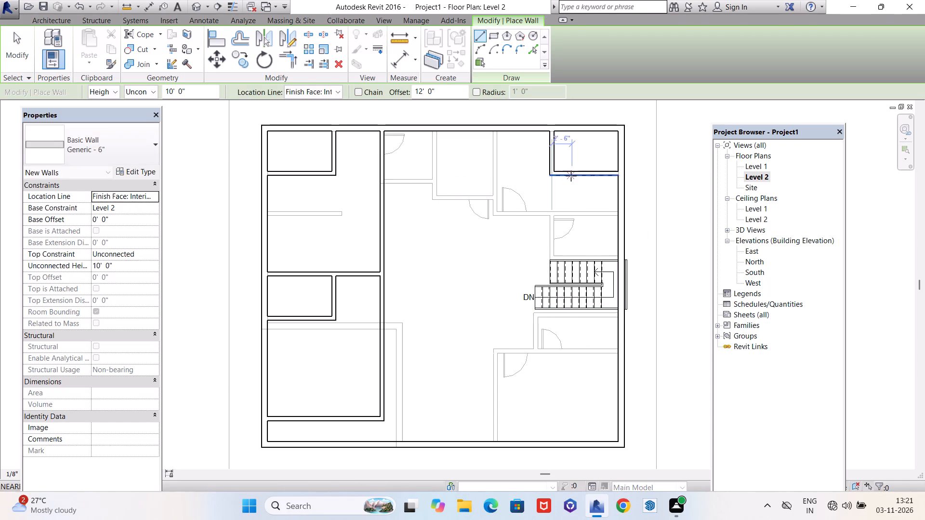
Measure along the east wall's inner face from the northeast room's south wall to the stair's north edge and its middle.
scroll(603, 186, "up", 3)
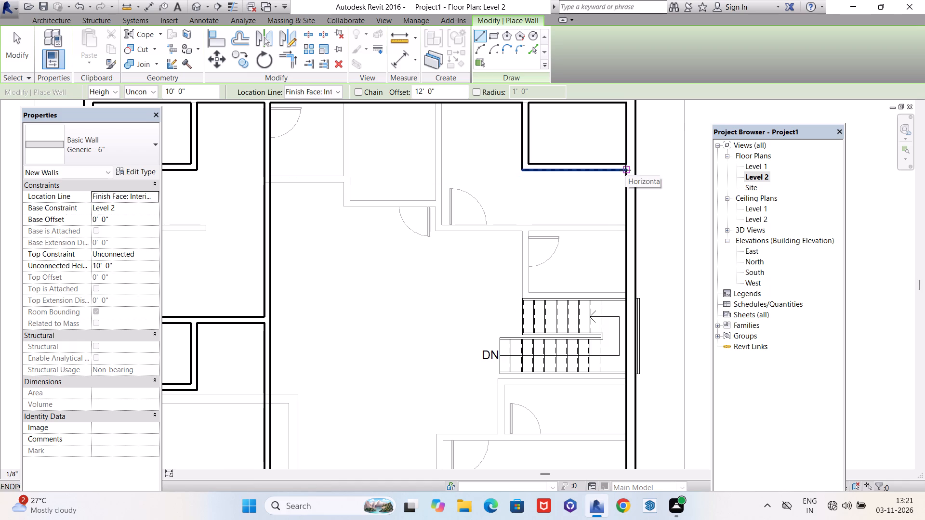
left_click(399, 40)
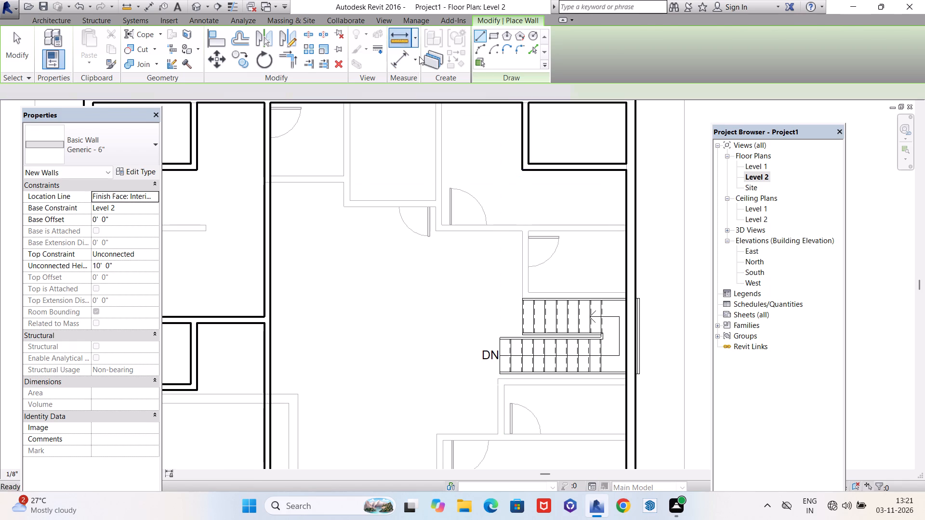
scroll(556, 163, "up", 3)
left_click(660, 173)
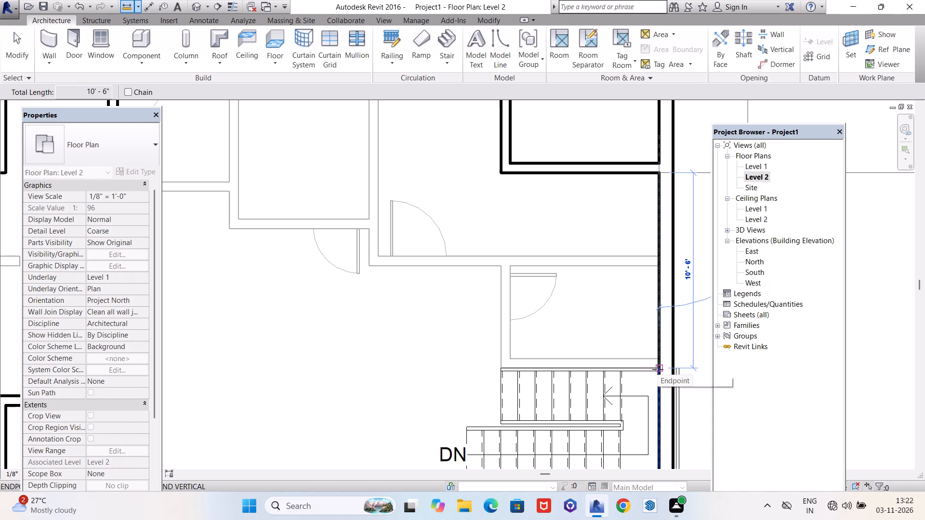
key("Escape")
scroll(394, 204, "down", 2)
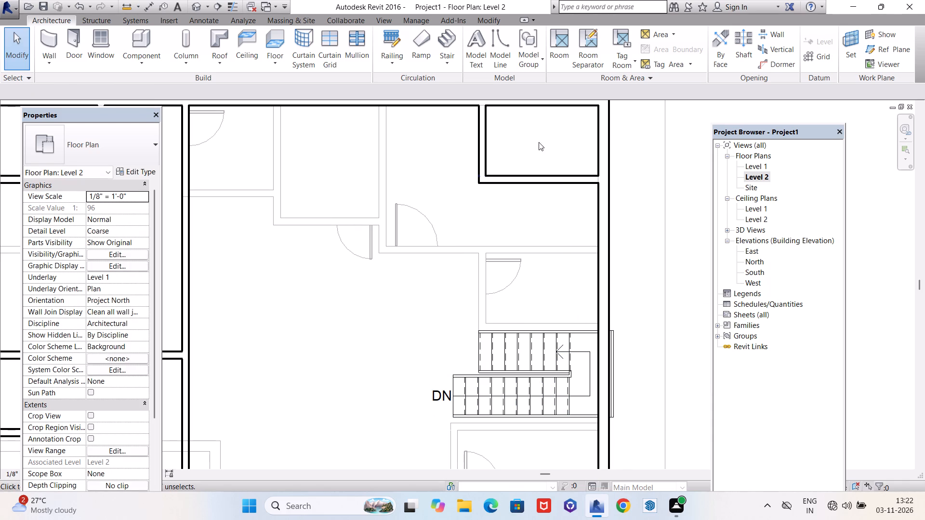
left_click(482, 23)
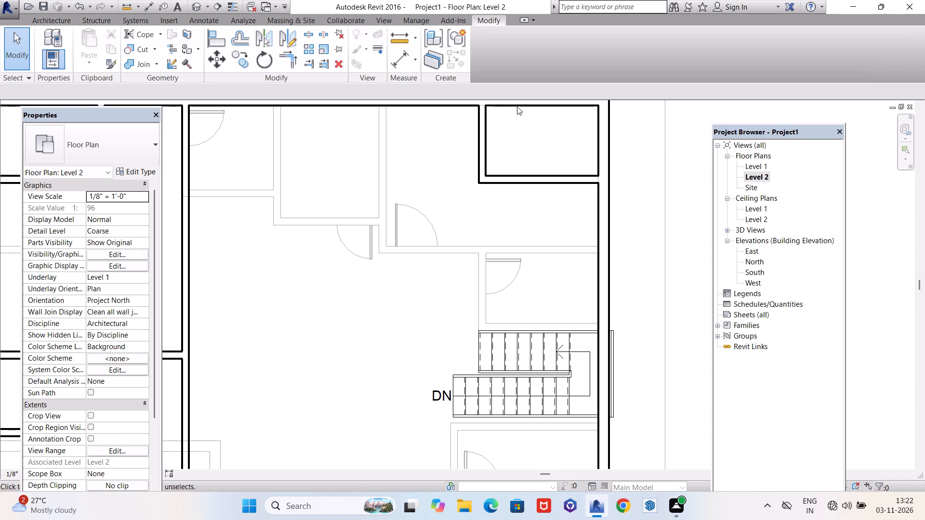
left_click(406, 38)
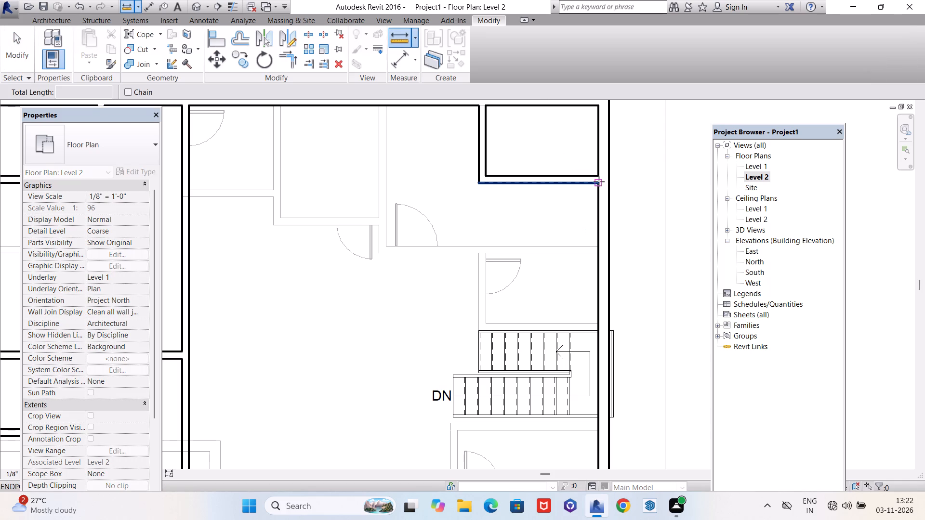
left_click(598, 182)
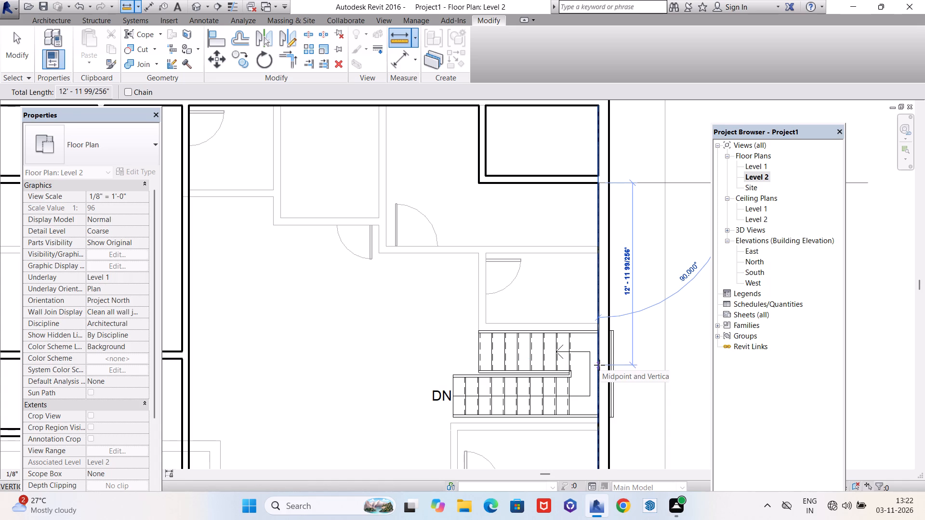
key("Escape")
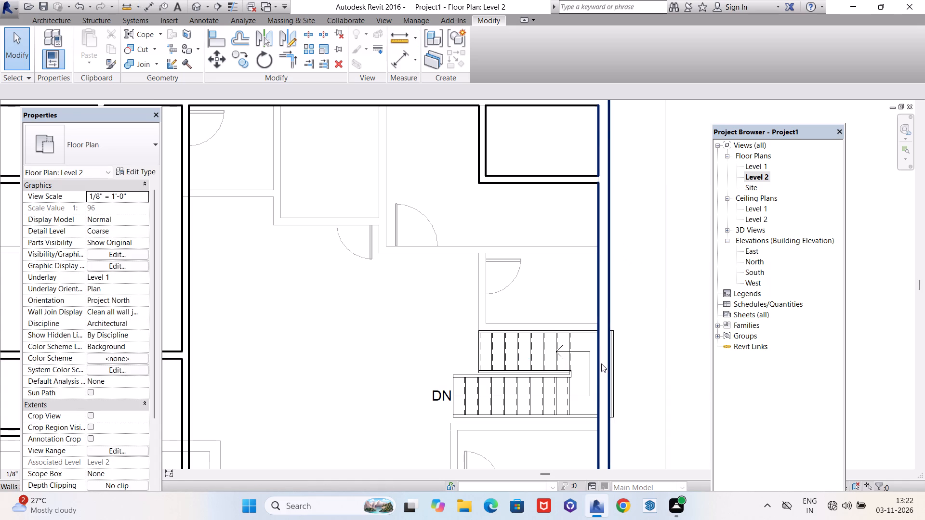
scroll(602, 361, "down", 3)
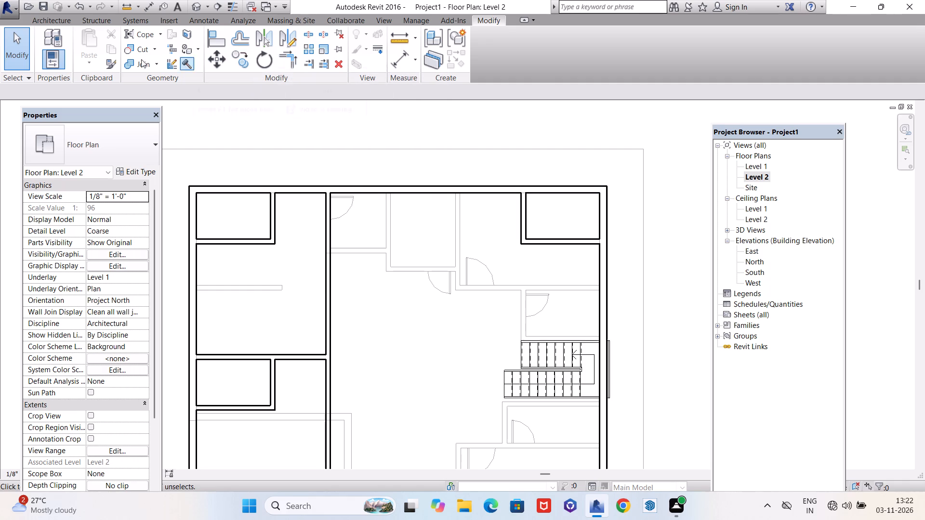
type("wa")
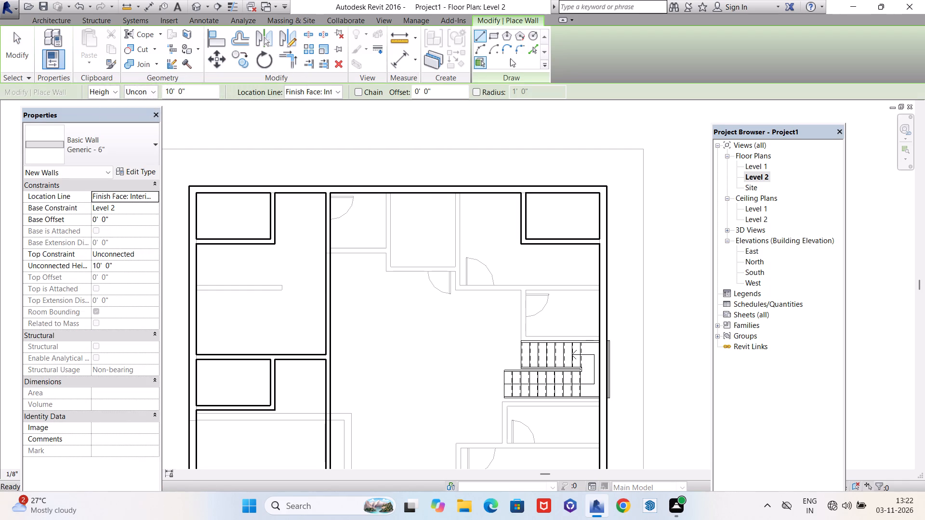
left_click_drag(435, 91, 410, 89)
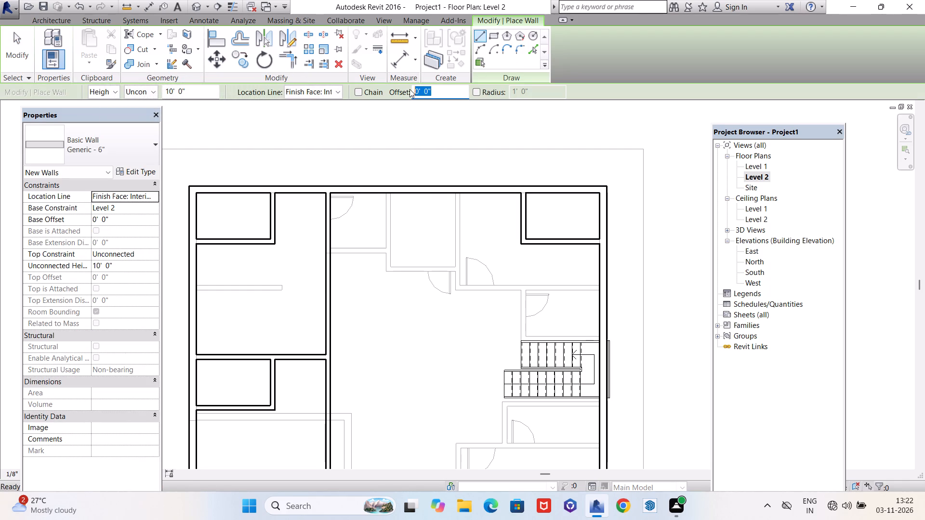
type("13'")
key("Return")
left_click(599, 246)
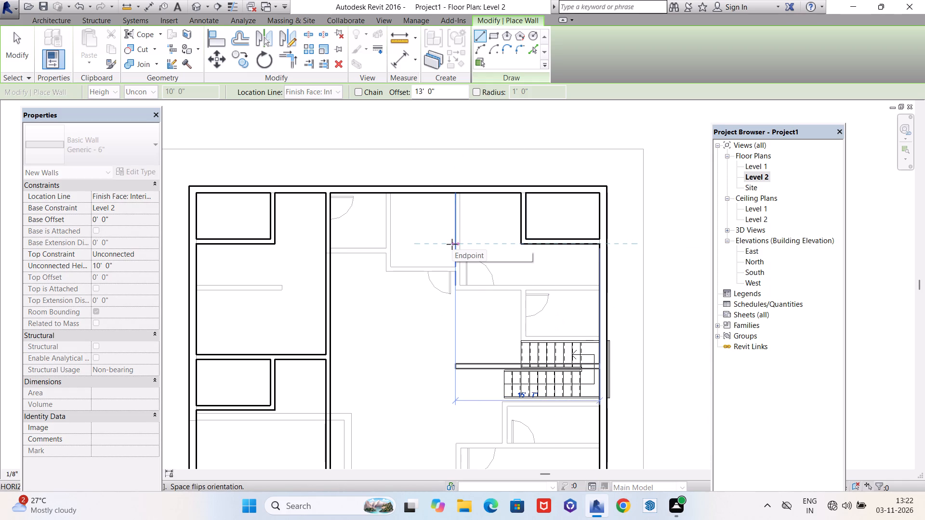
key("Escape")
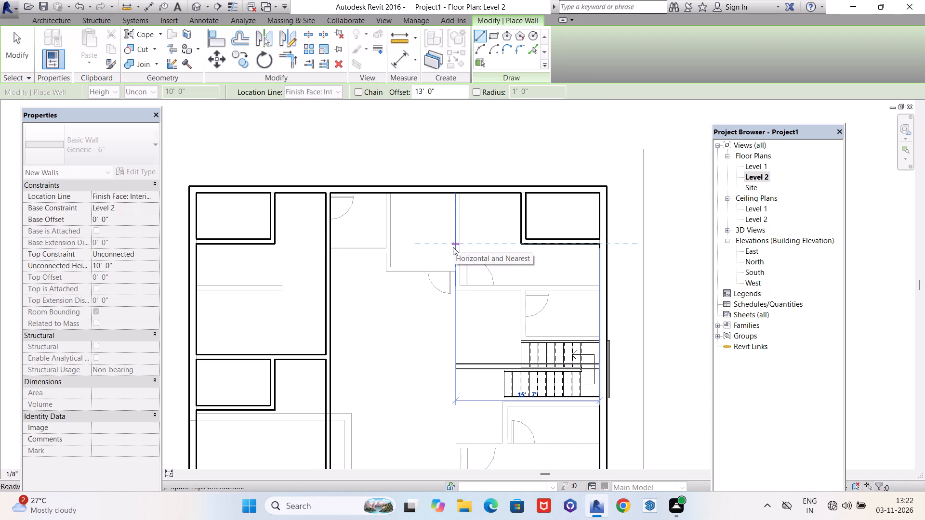
Draw a 14' long Generic - 6" wall westward from the east wall's inner face, offset 12' south of the northeast room's south wall.
left_click_drag(445, 93, 415, 93)
type("12")
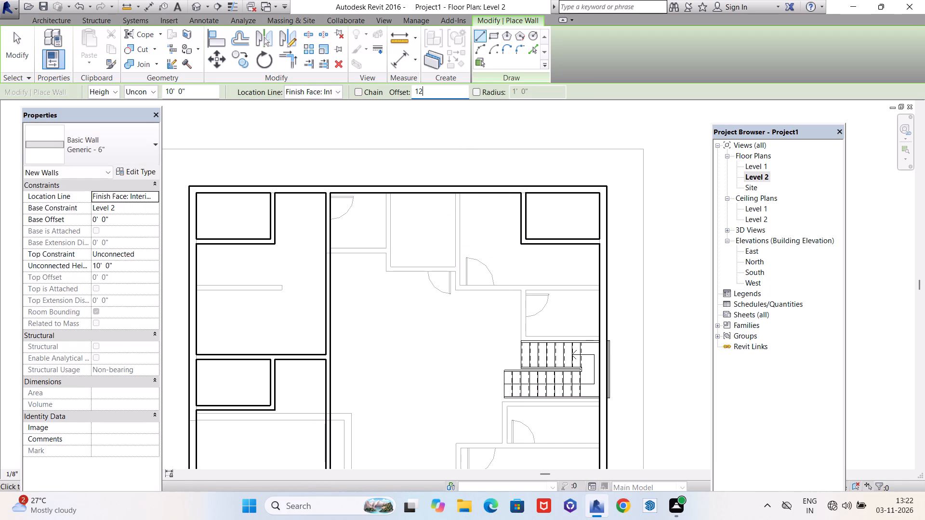
key("apostrophe")
key("Return")
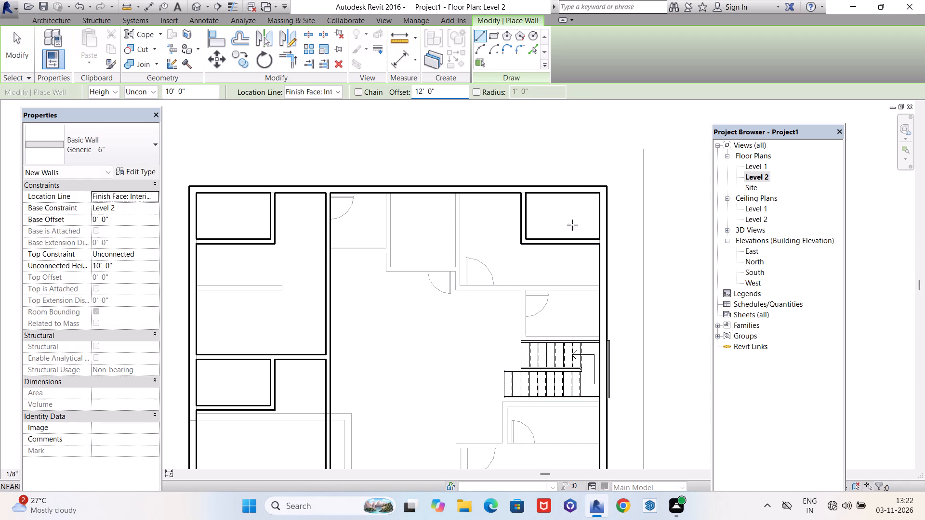
left_click(598, 243)
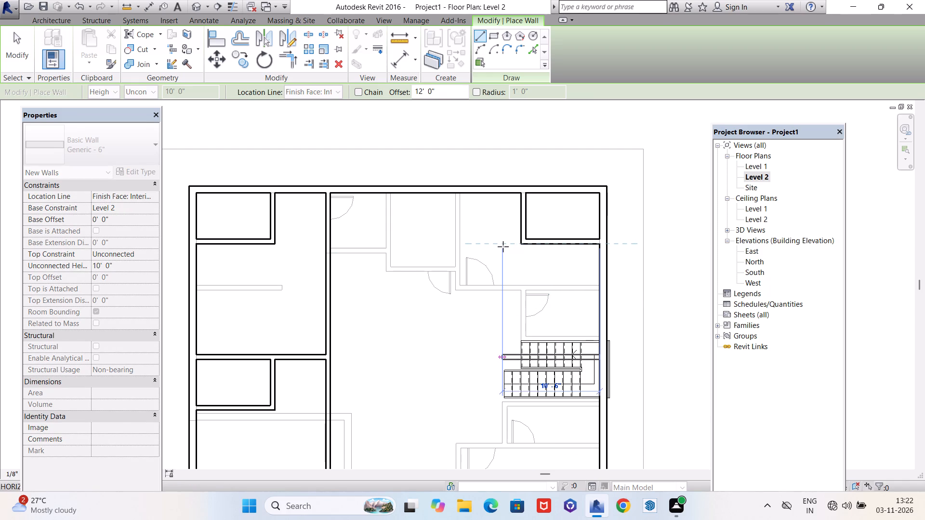
type("14'")
key("Return")
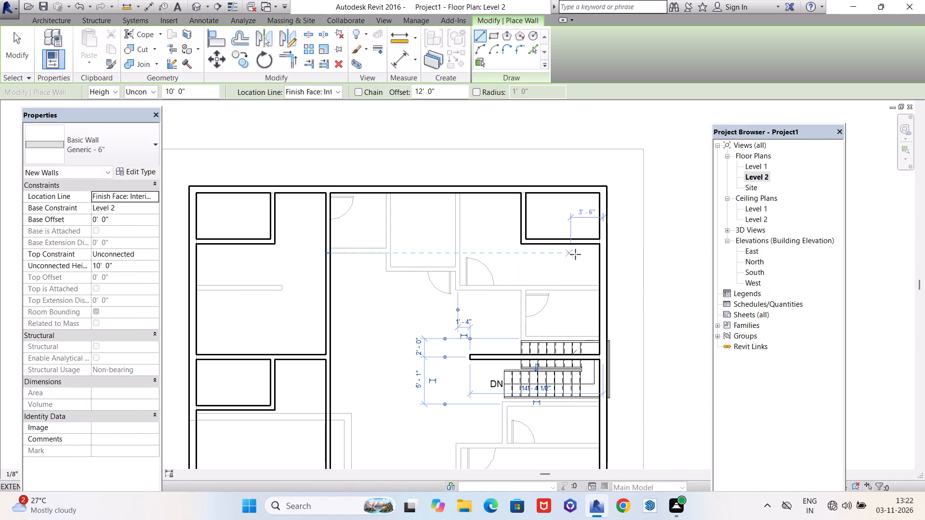
Draw a Generic - 6" wall offset 14' from the east wall's inner face, from the new 14' wall to the north wall.
left_click_drag(444, 91, 406, 90)
type("14'")
key("Return")
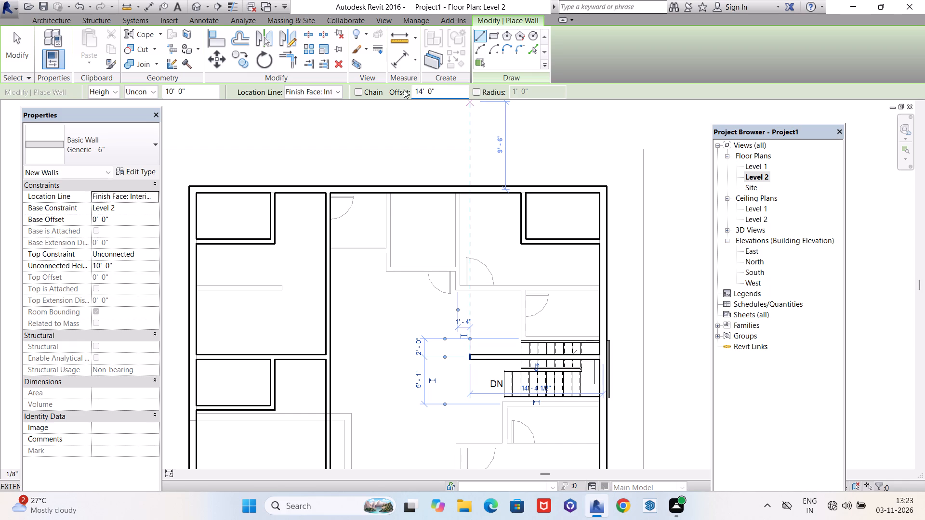
left_click(601, 354)
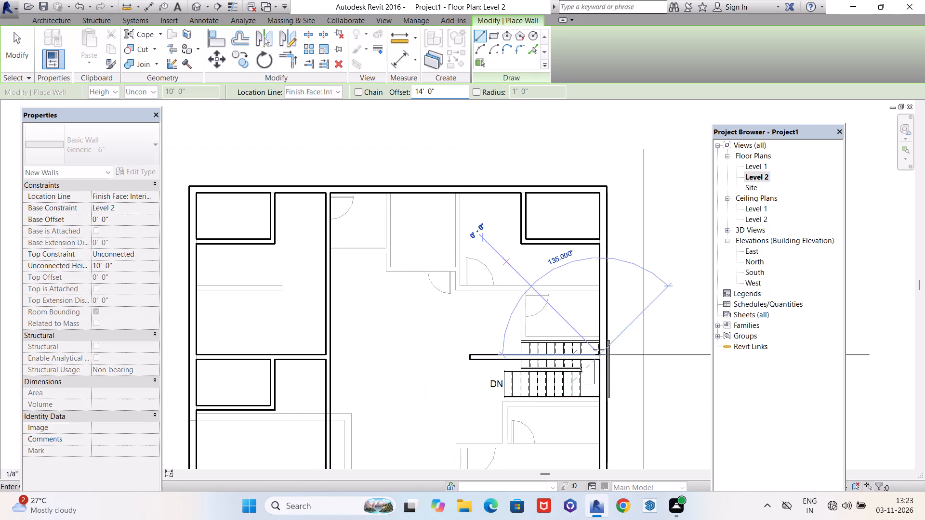
left_click(599, 194)
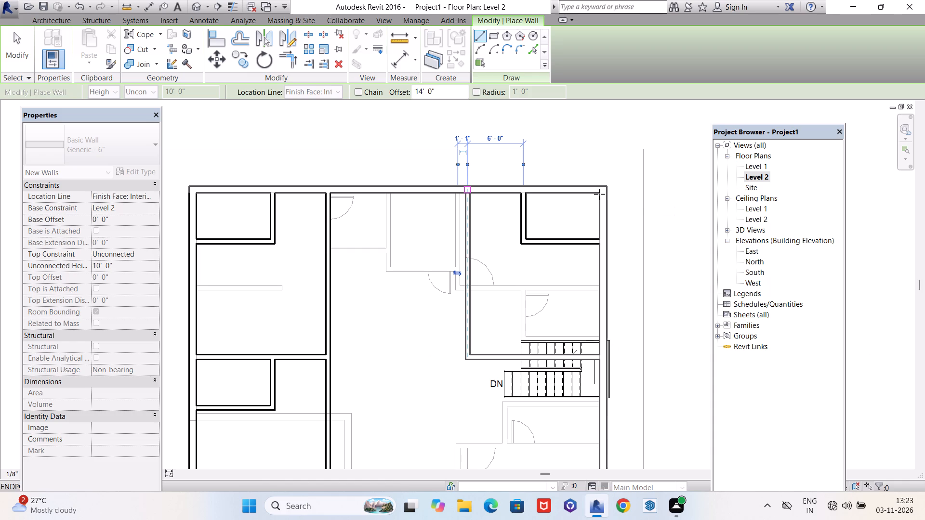
key("Escape")
Examine the Level 2 layout around the stair, central space and southeast area against the Level 1 underlay.
scroll(551, 223, "down", 4)
scroll(536, 342, "up", 3)
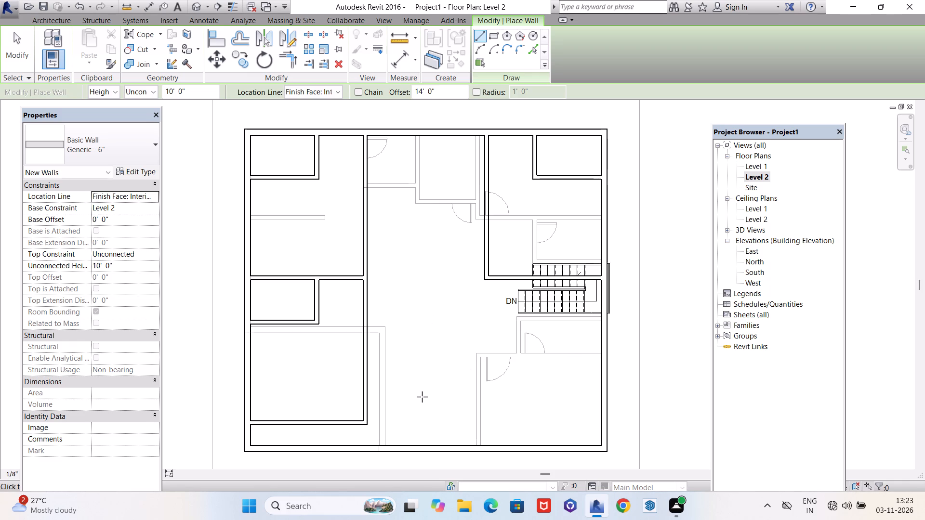
scroll(422, 398, "down", 3)
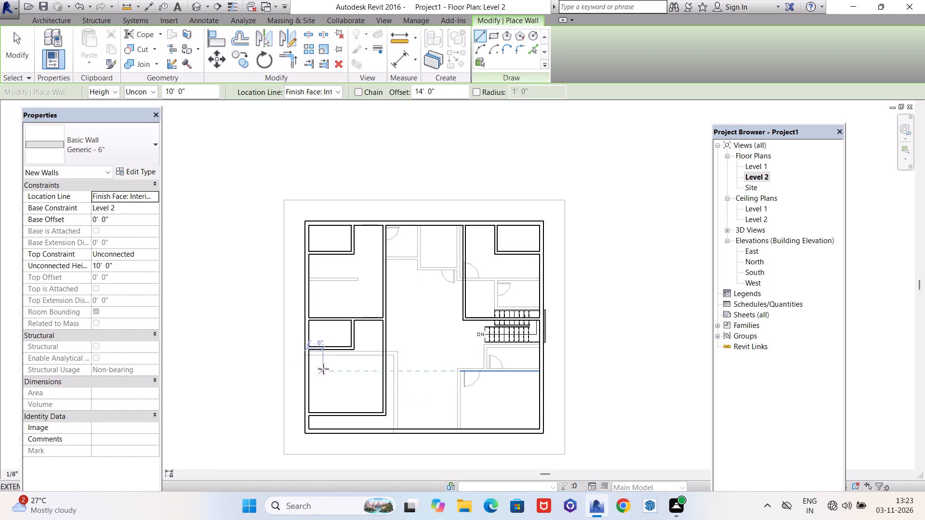
scroll(358, 350, "down", 2)
middle_click_drag(352, 356, 378, 325)
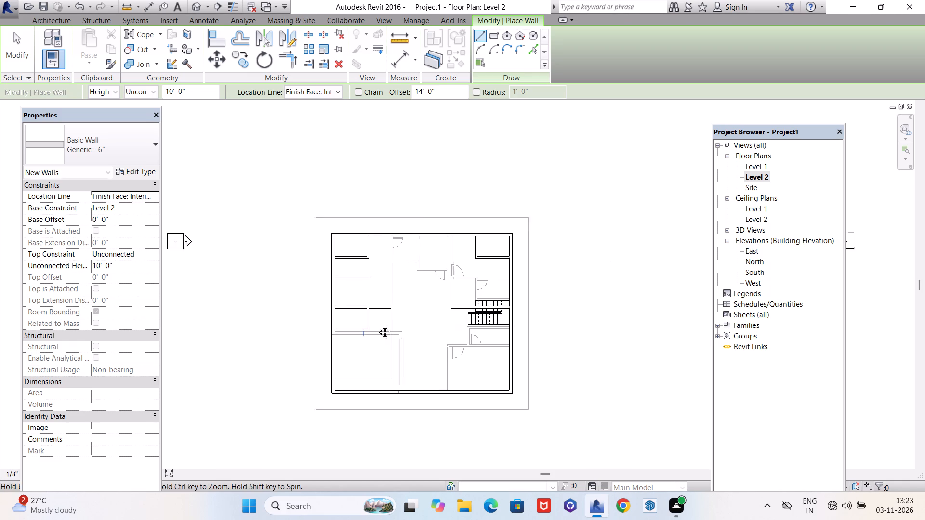
middle_click_drag(378, 325, 393, 304)
scroll(493, 336, "up", 5)
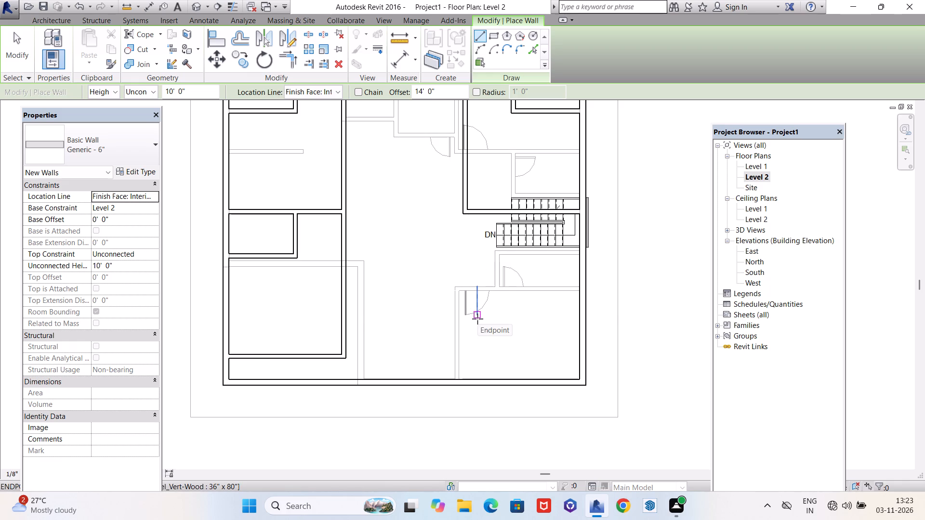
scroll(477, 319, "down", 3)
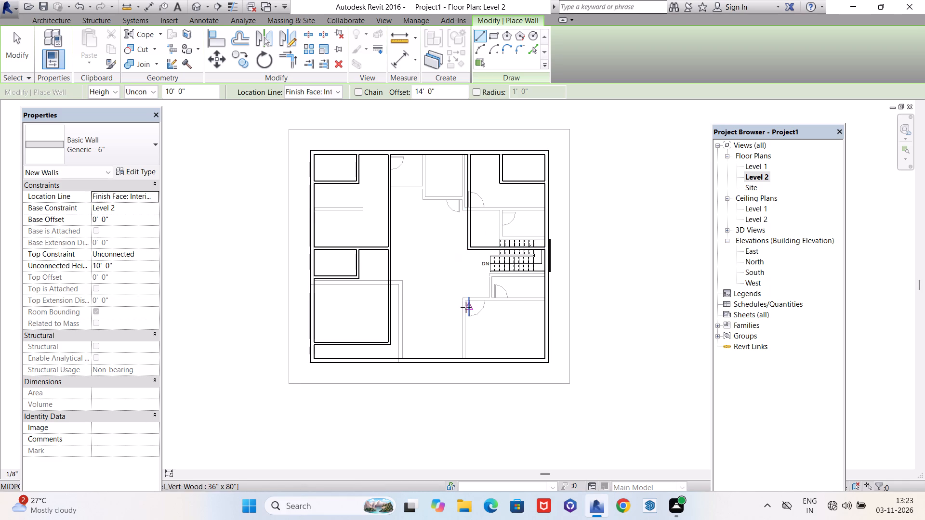
scroll(461, 310, "up", 2)
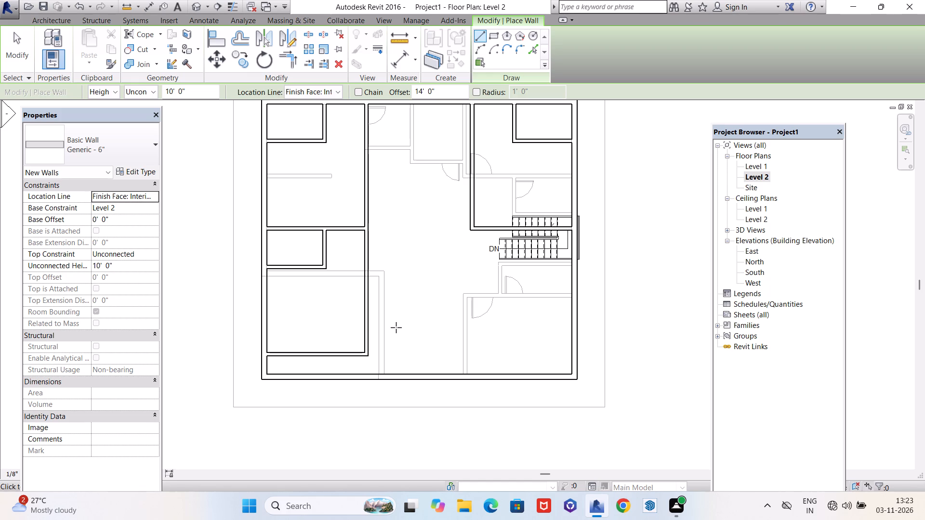
scroll(434, 334, "down", 3)
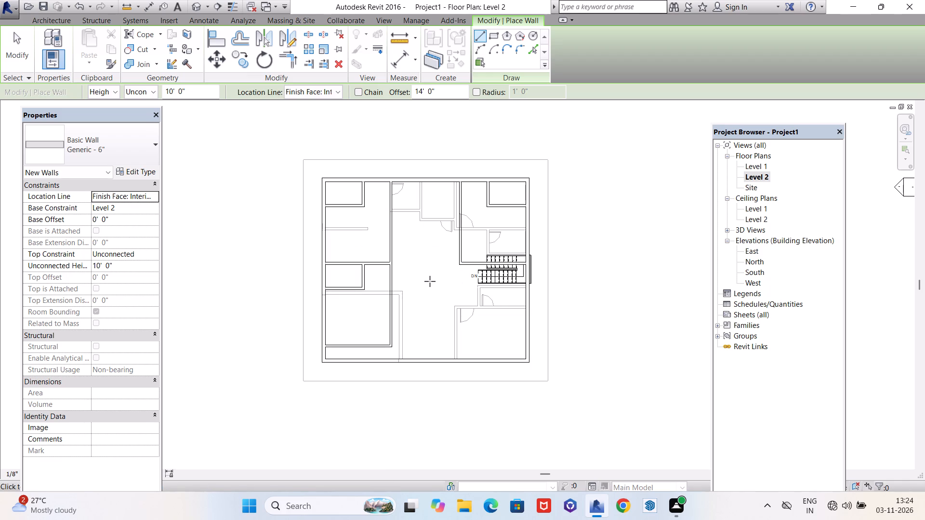
scroll(430, 281, "up", 2)
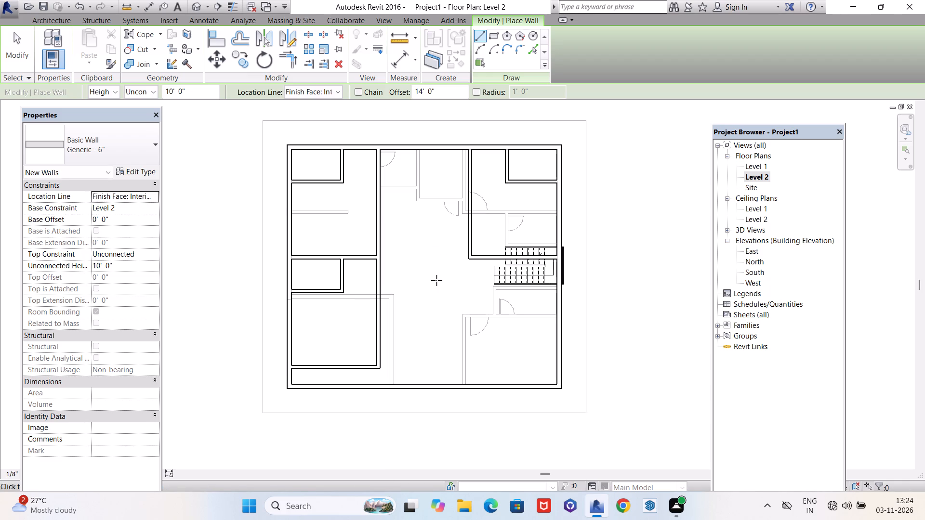
scroll(472, 285, "down", 2)
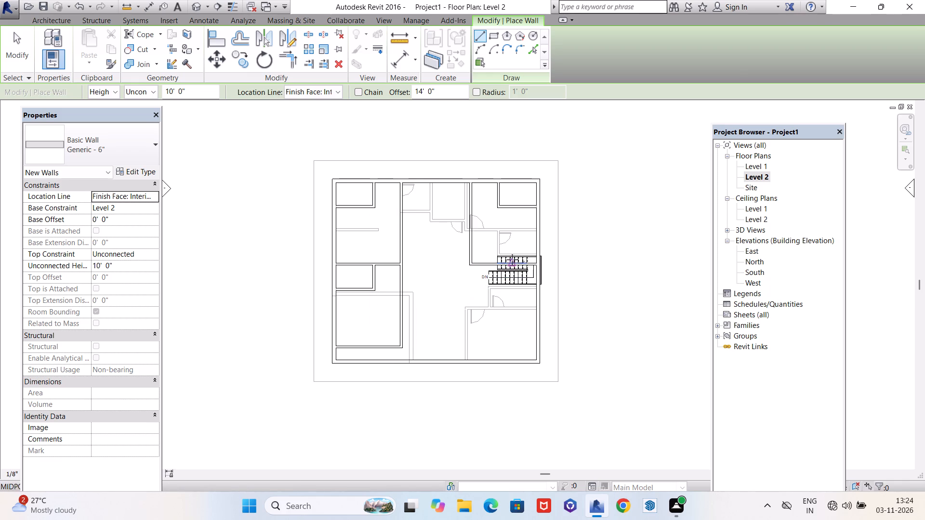
scroll(479, 230, "up", 5)
scroll(563, 257, "down", 3)
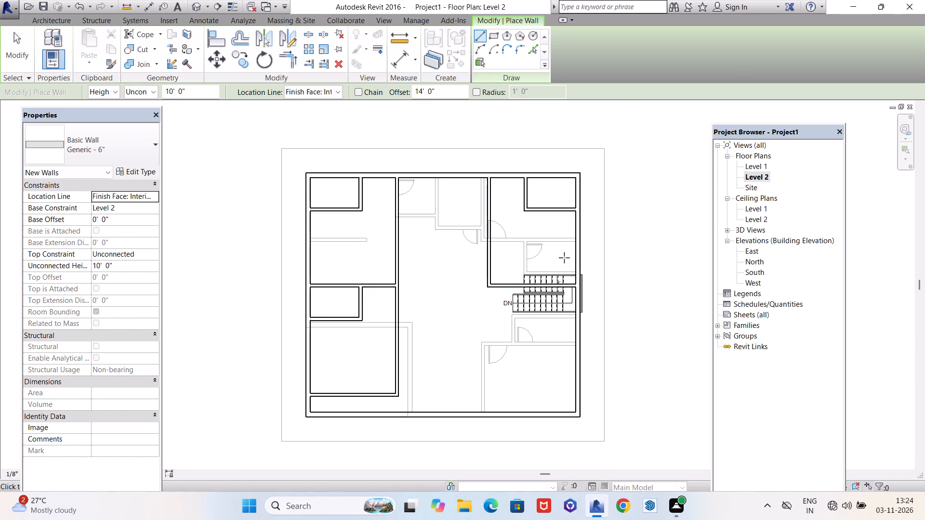
scroll(529, 286, "down", 2)
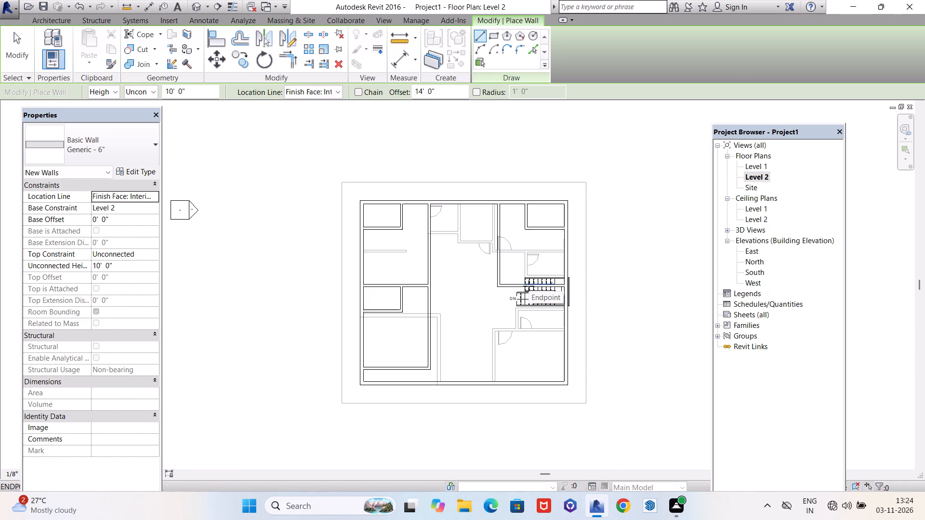
scroll(495, 259, "up", 5)
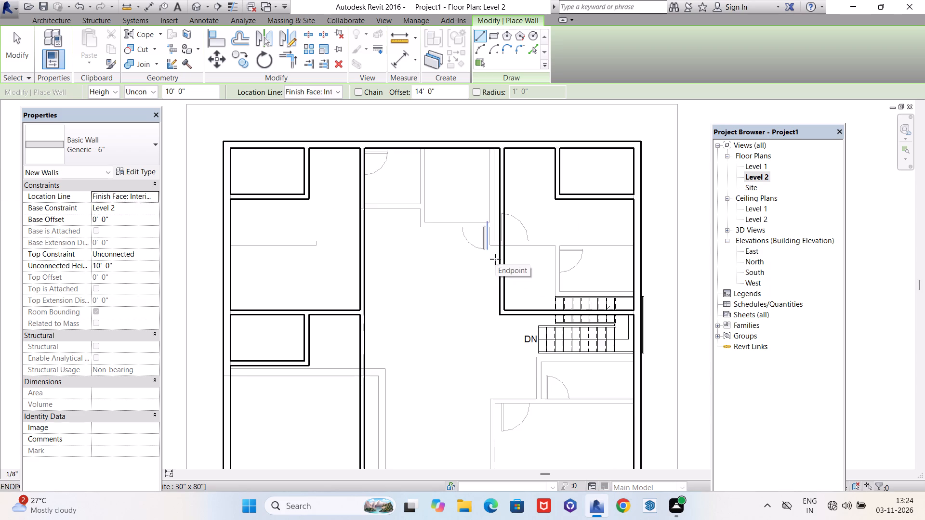
scroll(500, 258, "down", 4)
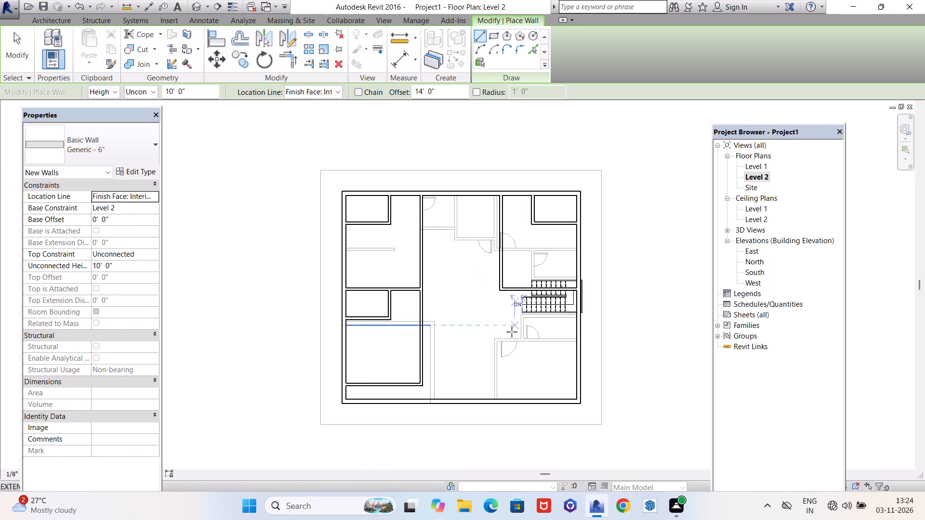
scroll(480, 351, "up", 2)
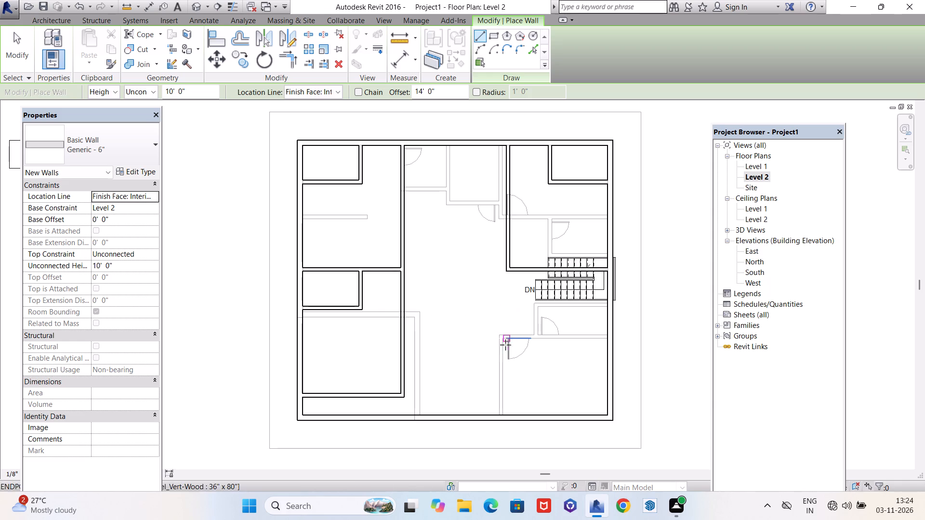
scroll(524, 337, "up", 2)
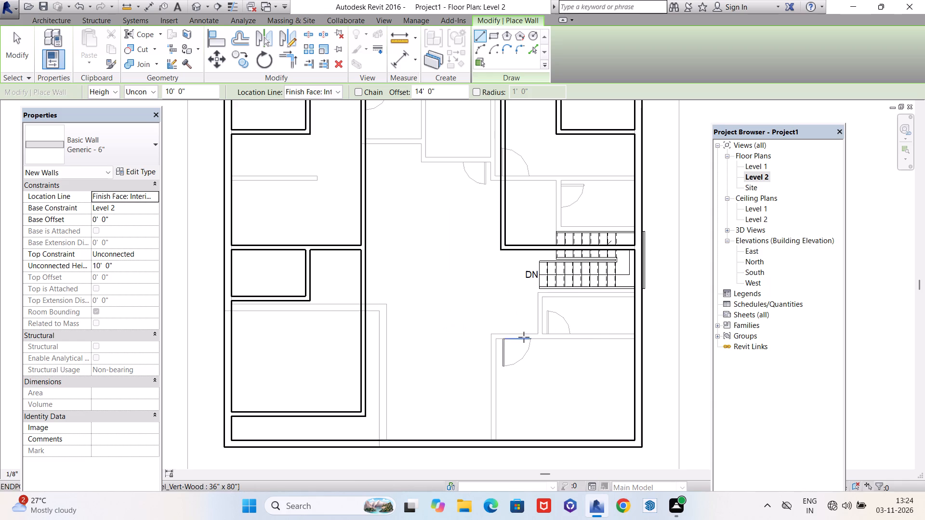
scroll(524, 335, "down", 3)
middle_click_drag(519, 342, 519, 292, "shift")
scroll(495, 291, "up", 3)
scroll(495, 291, "down", 5)
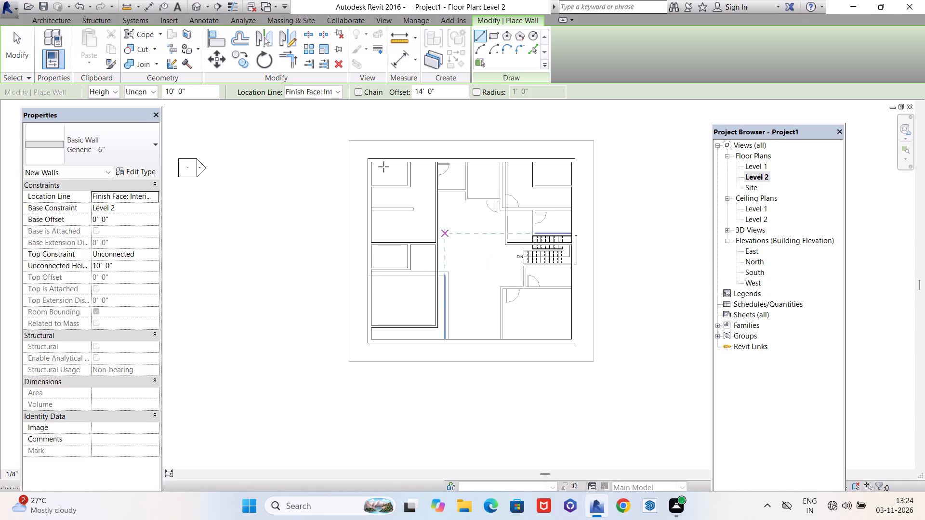
Inspect the house in the 3D view from several angles, including the upper-storey rooms from above.
left_click(195, 6)
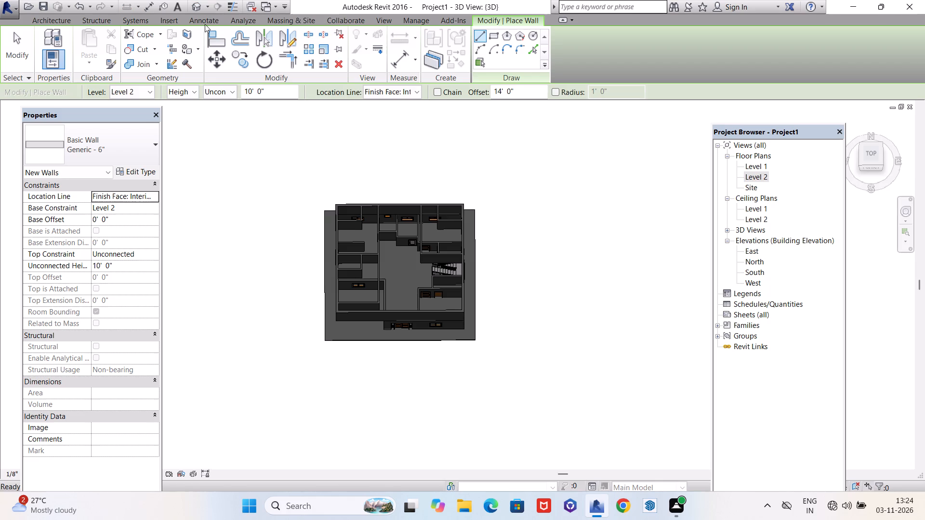
middle_click_drag(289, 274, 329, 47, "shift")
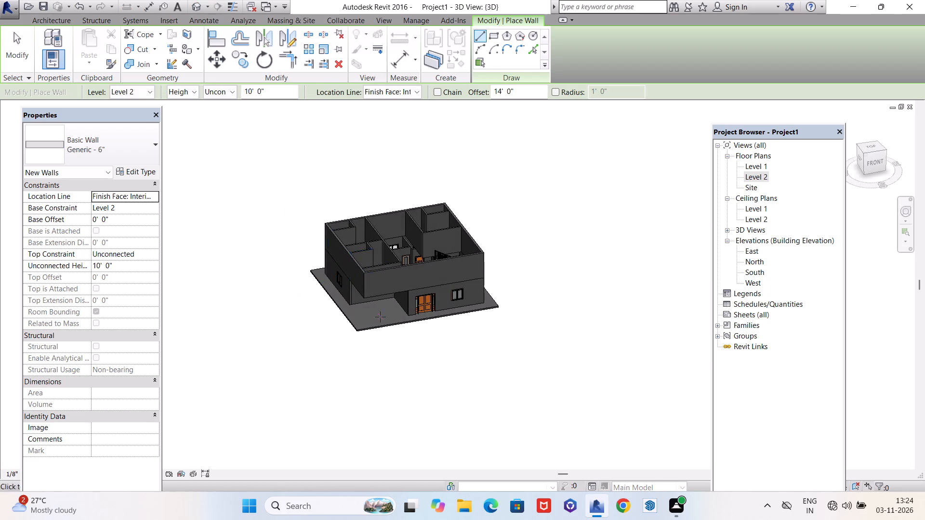
middle_click_drag(379, 318, 467, 191, "shift")
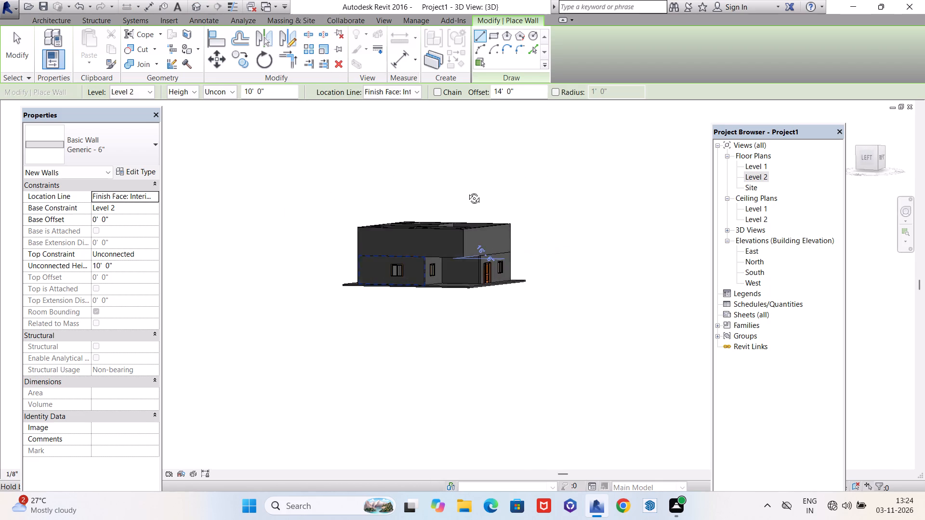
middle_click_drag(467, 191, 379, 429, "shift")
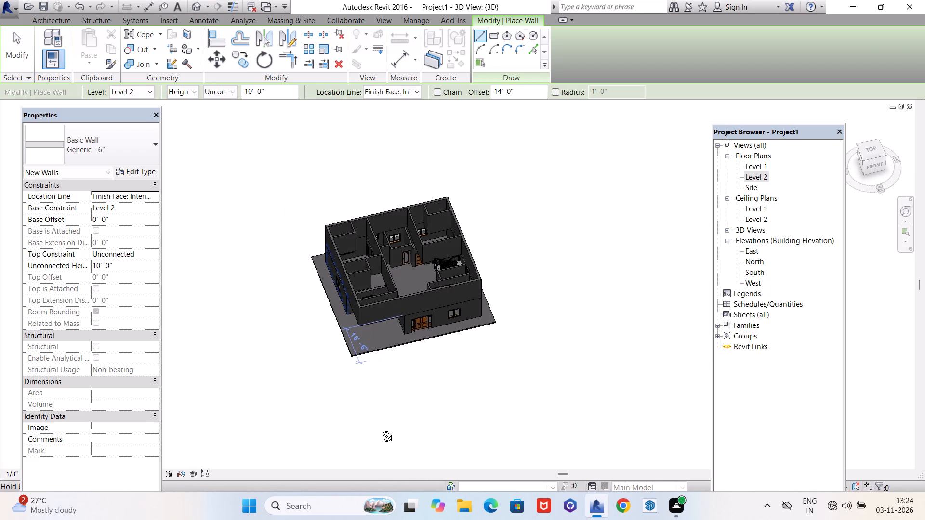
middle_click_drag(379, 429, 346, 400, "shift")
scroll(330, 306, "up", 3)
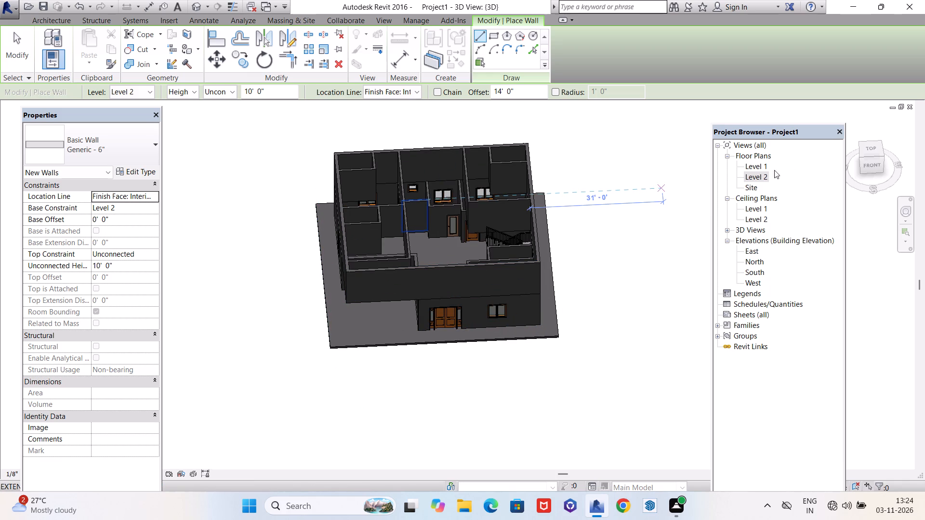
Open the Level 1 floor plan.
double_click(758, 167)
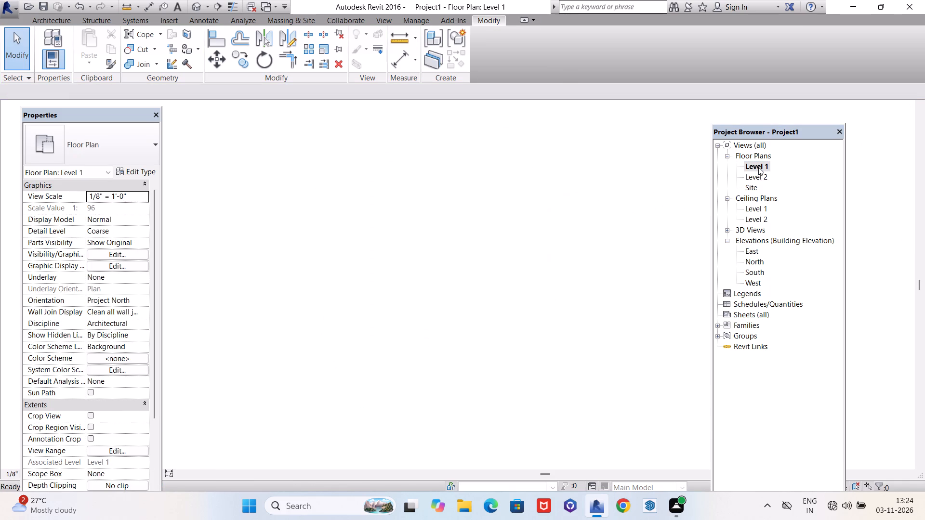
Open the Level 2 floor plan and start an architectural floor of type Generic - 6" 2.
double_click(754, 179)
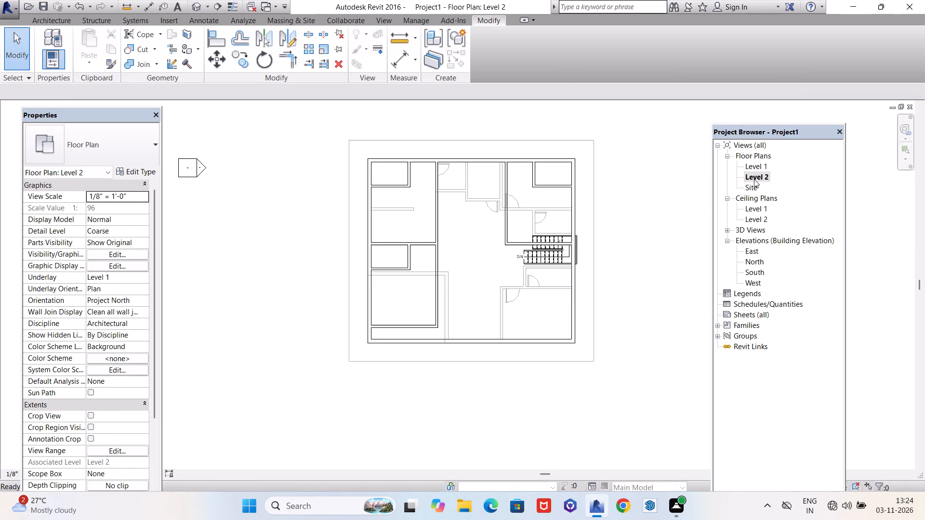
left_click(48, 19)
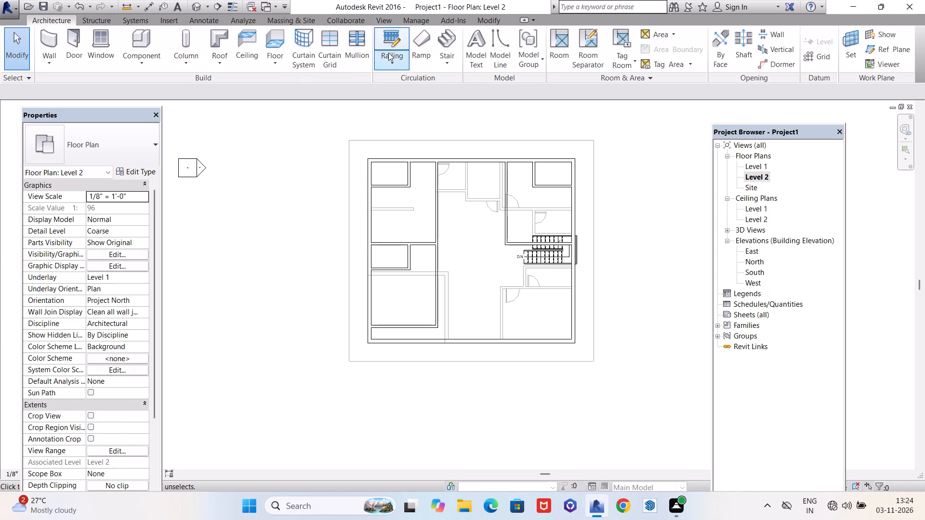
left_click(282, 56)
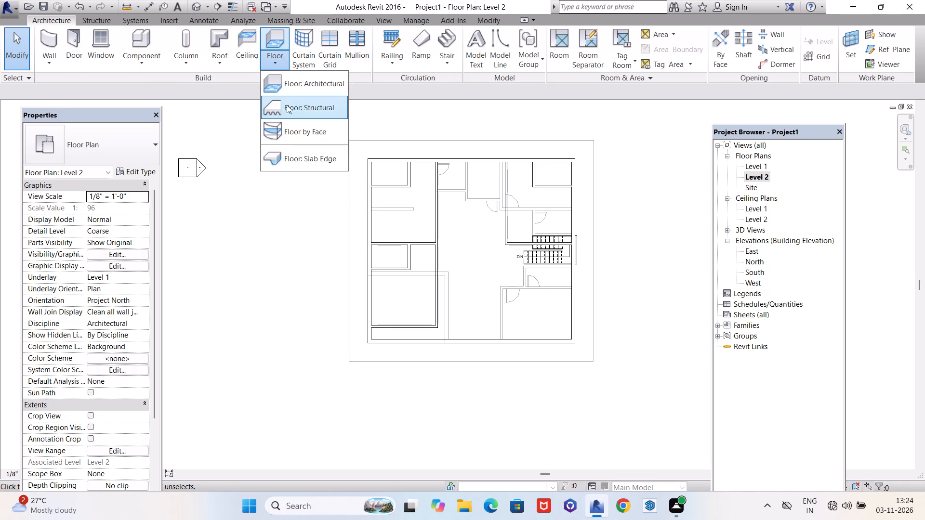
left_click(290, 92)
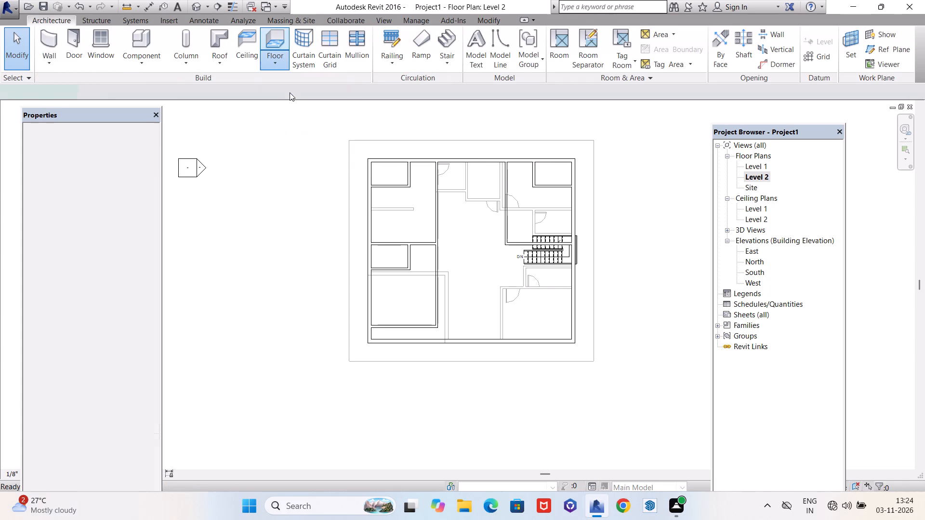
left_click(152, 150)
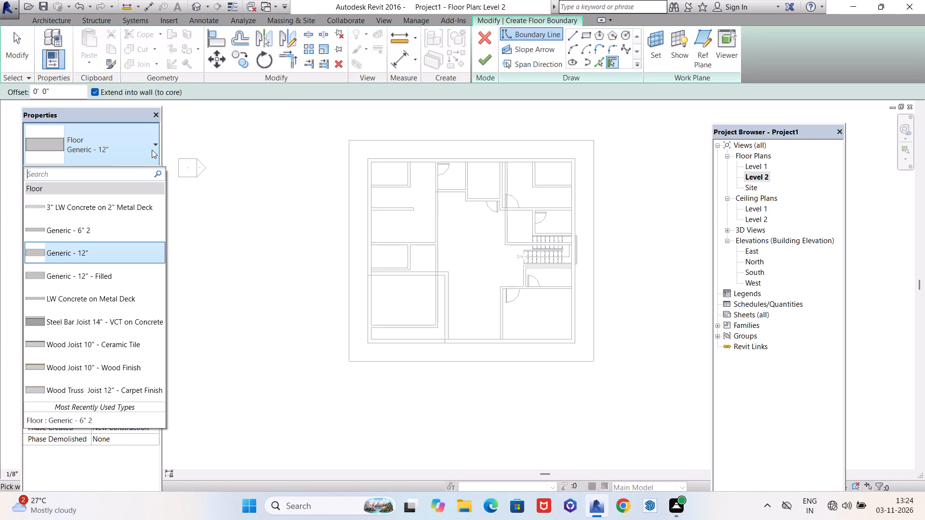
left_click(110, 228)
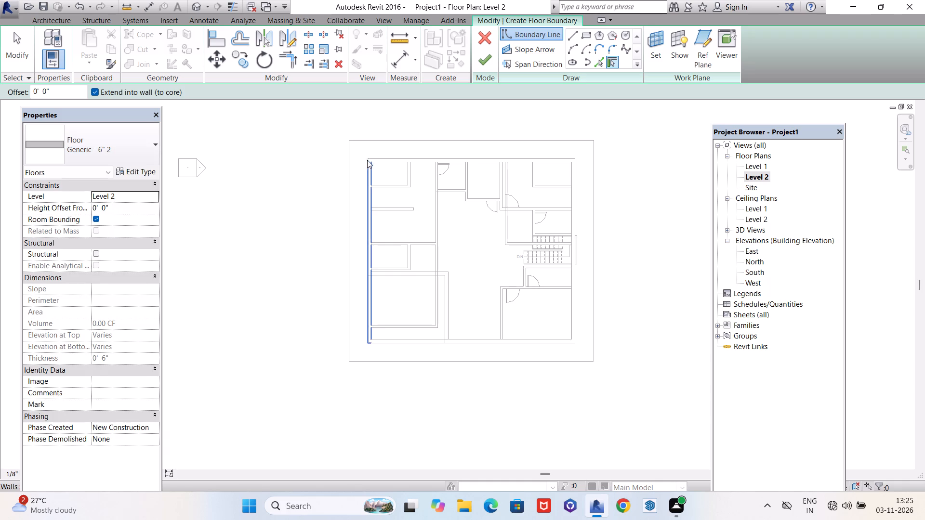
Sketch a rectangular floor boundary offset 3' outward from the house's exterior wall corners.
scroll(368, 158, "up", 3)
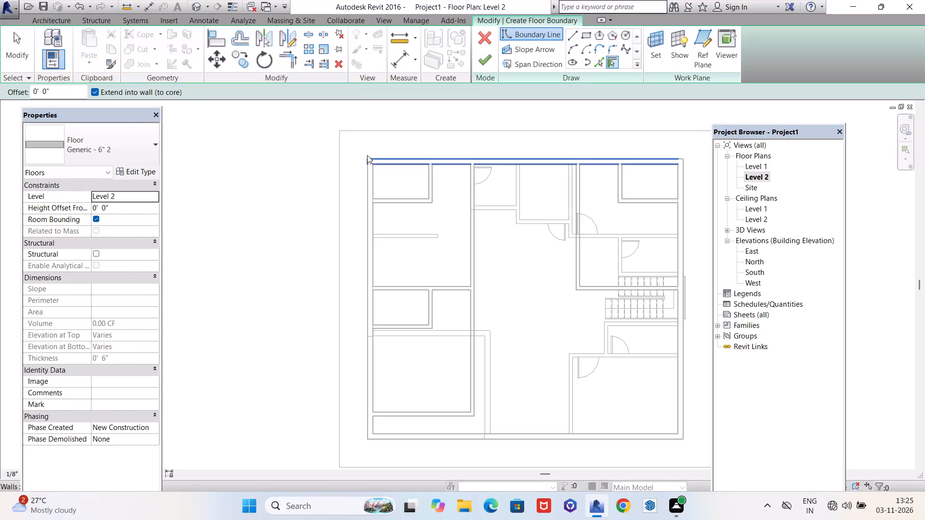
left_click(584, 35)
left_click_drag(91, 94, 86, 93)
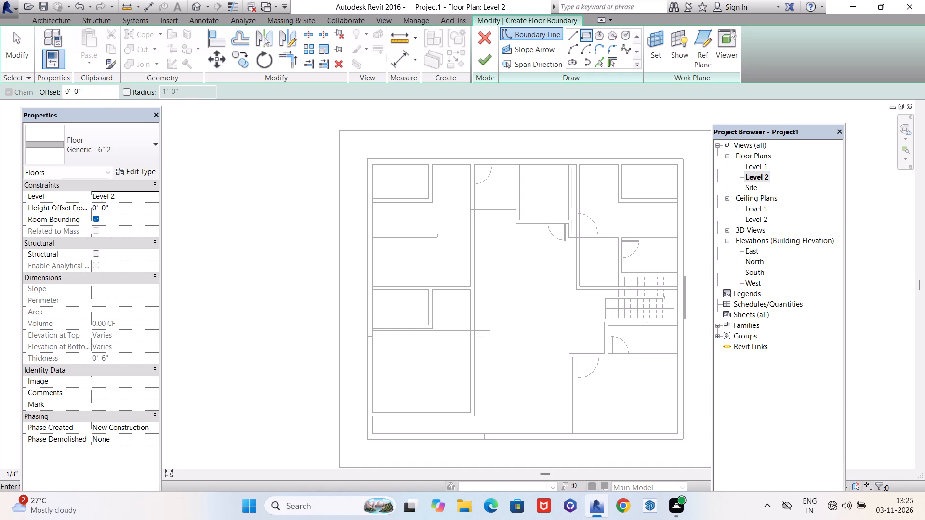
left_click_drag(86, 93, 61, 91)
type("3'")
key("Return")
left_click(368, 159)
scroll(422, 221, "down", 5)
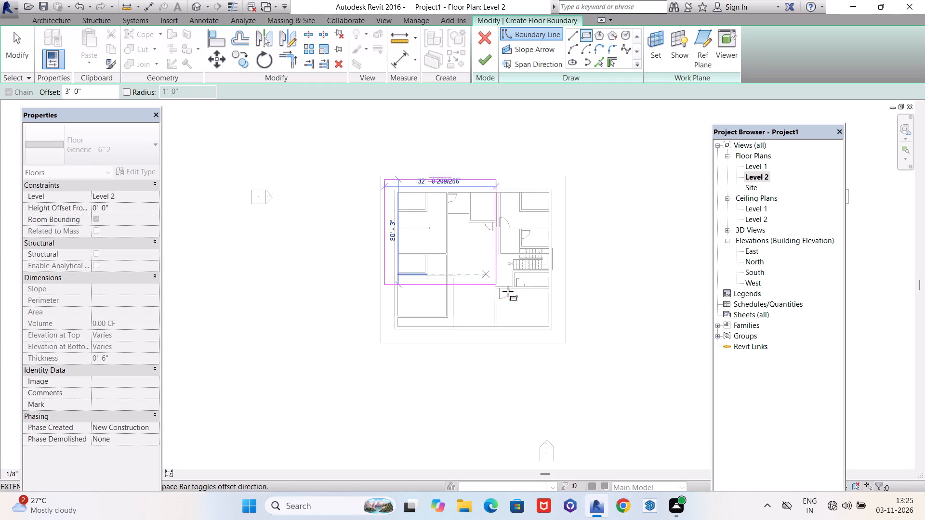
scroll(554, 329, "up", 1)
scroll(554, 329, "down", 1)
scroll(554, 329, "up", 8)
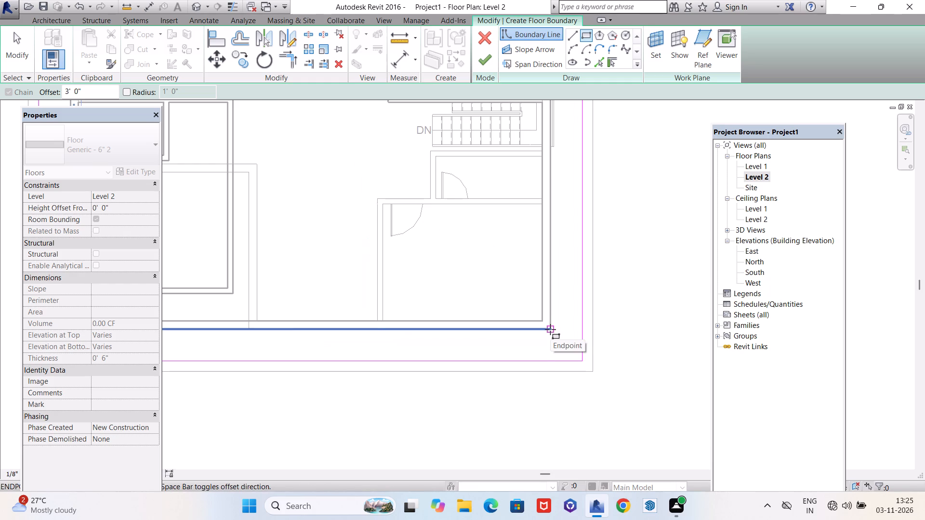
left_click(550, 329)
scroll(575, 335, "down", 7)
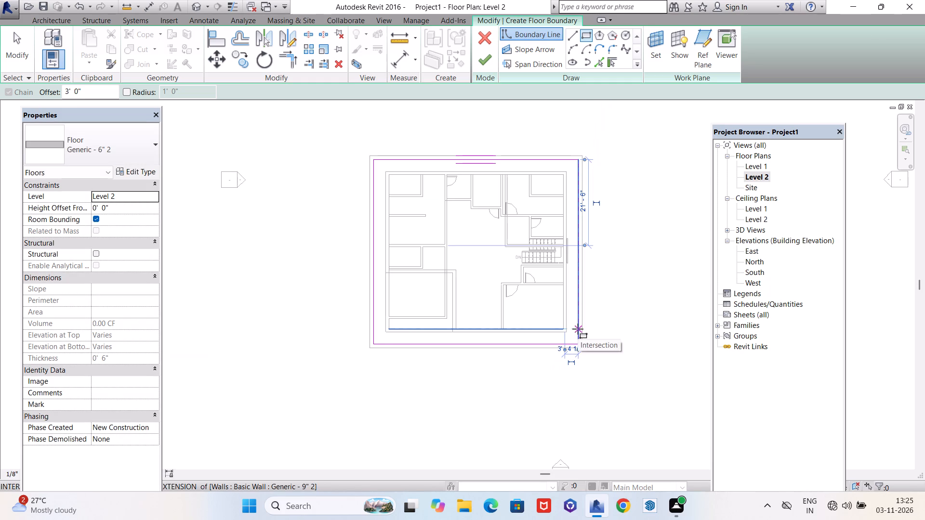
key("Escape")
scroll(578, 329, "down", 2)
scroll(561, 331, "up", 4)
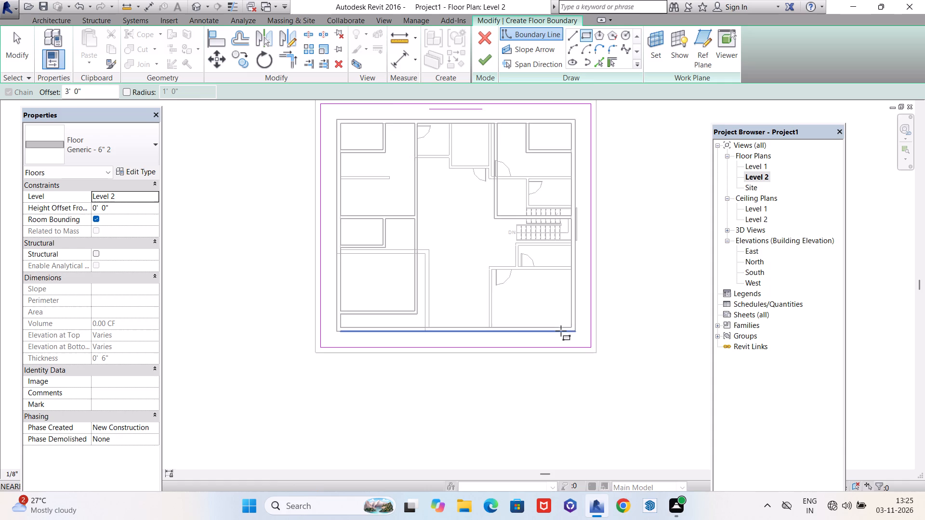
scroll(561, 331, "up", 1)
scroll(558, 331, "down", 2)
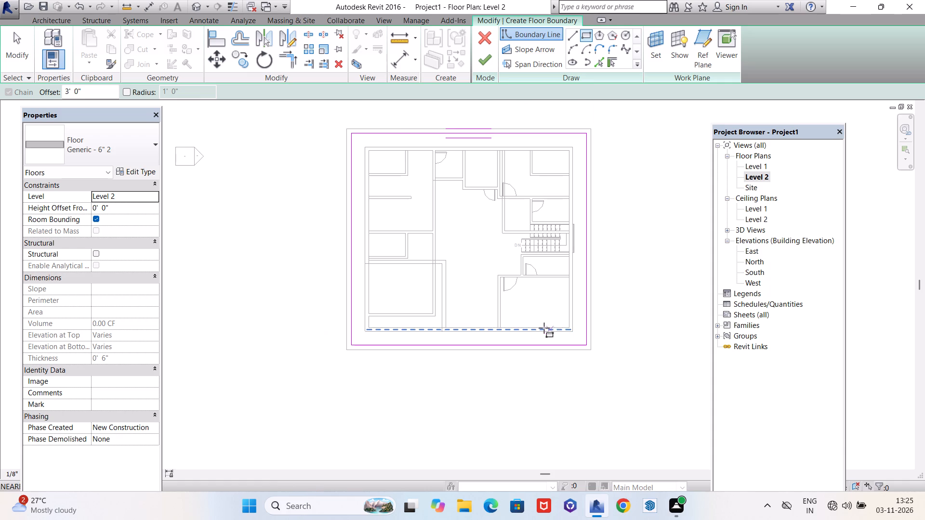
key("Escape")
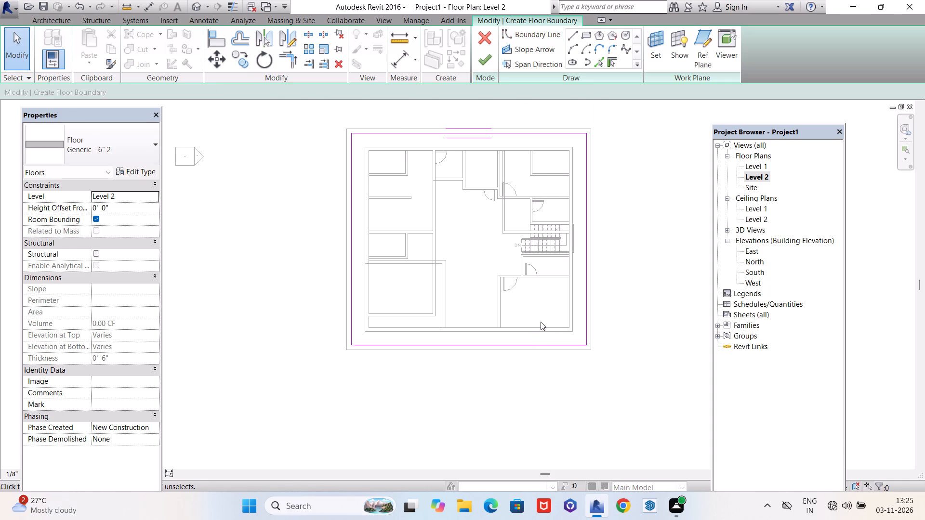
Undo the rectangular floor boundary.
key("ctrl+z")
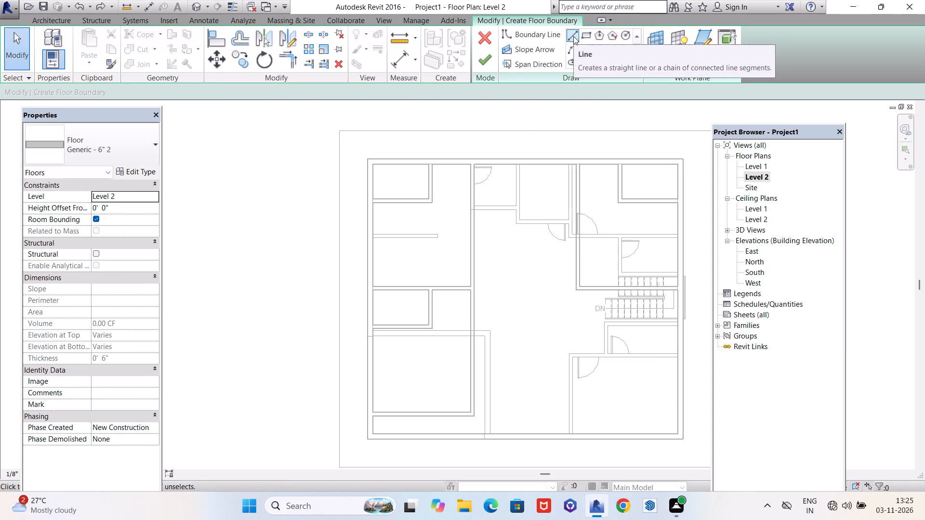
Draw a floor boundary line 3' north of the north wall's centreline, spanning west to east exterior faces, and return it to the northeast corner.
left_click(573, 36)
scroll(378, 146, "up", 3)
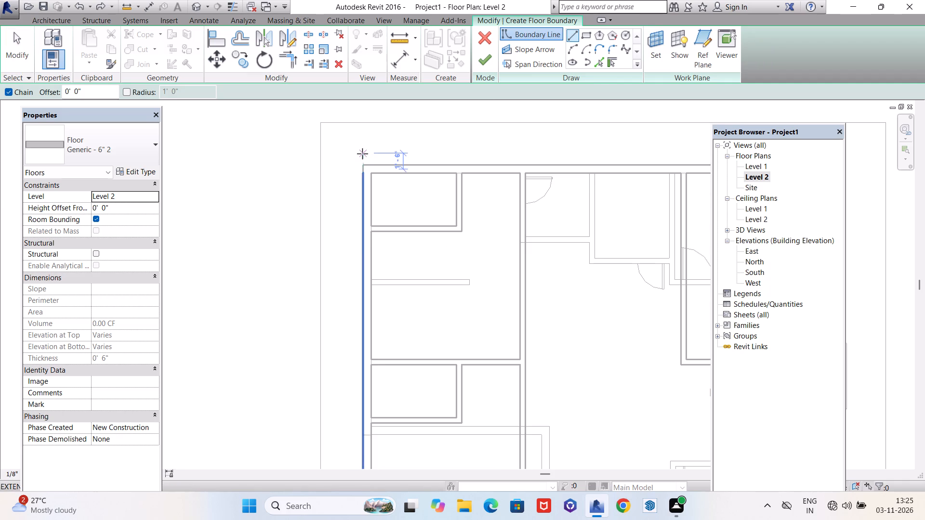
scroll(362, 154, "up", 2)
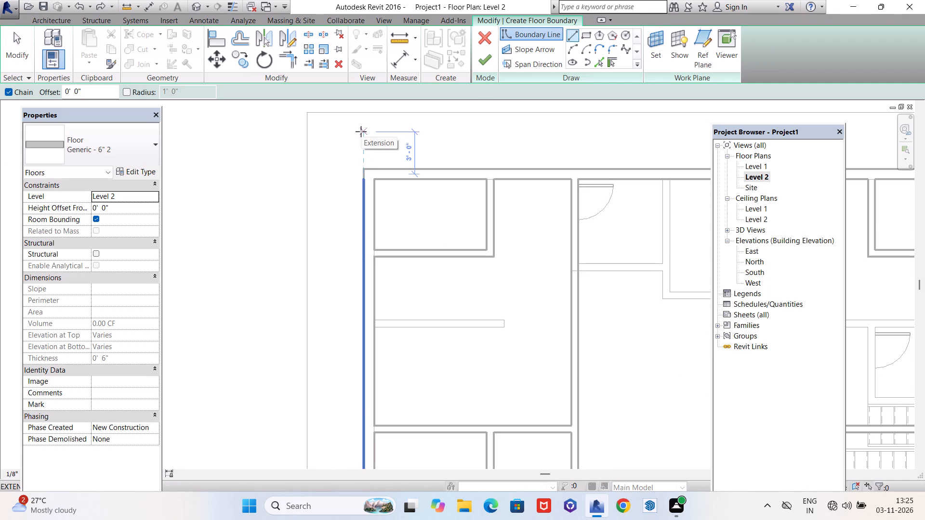
left_click(361, 131)
scroll(361, 131, "down", 7)
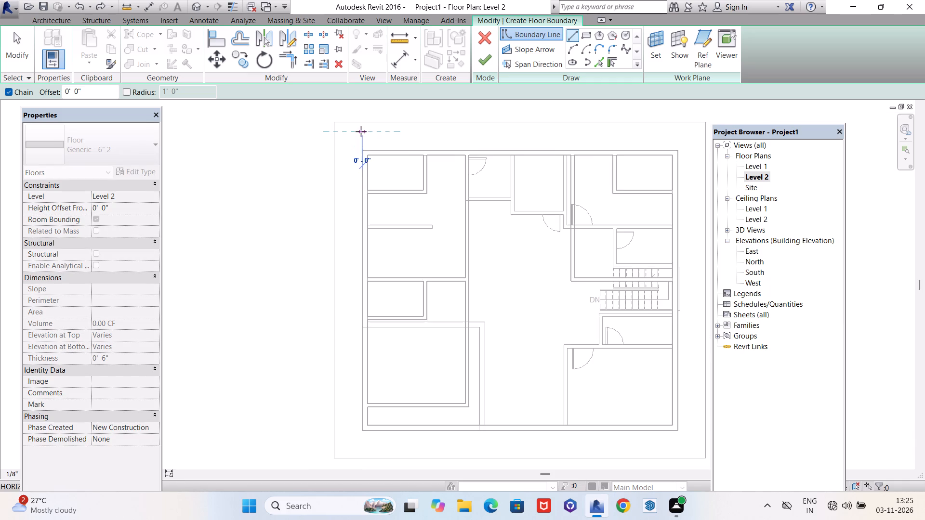
scroll(591, 137, "up", 1)
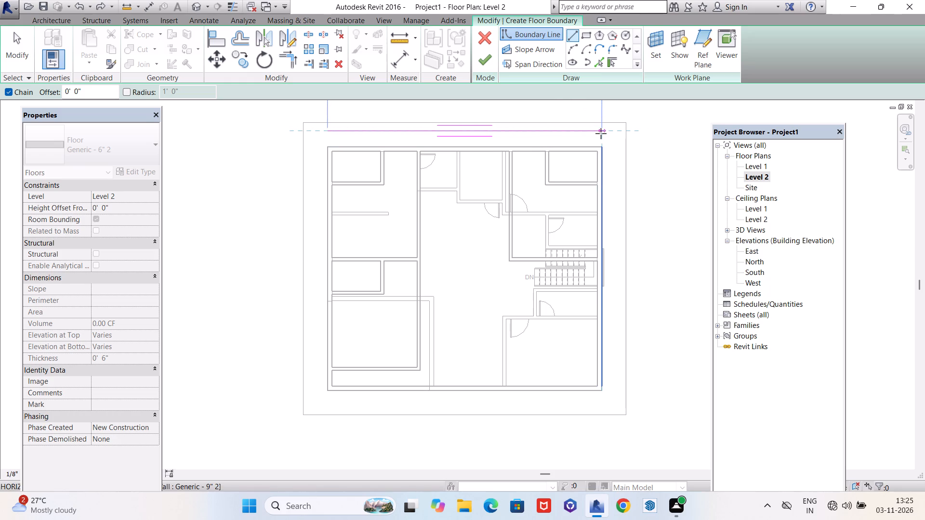
scroll(601, 131, "up", 2)
left_click(601, 131)
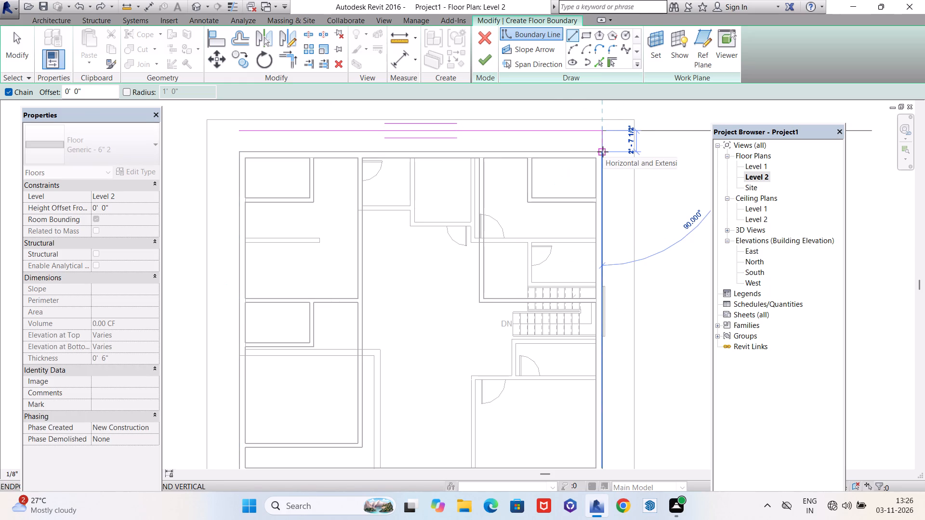
left_click(603, 152)
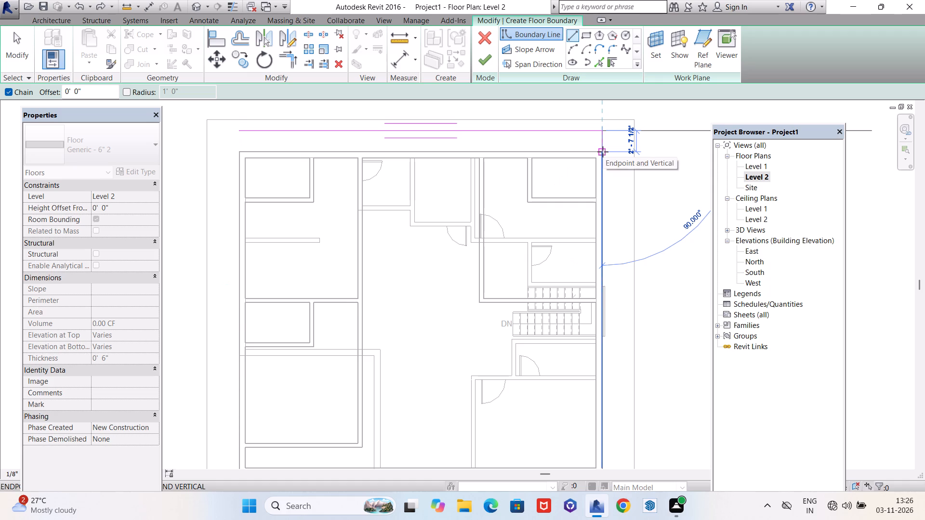
scroll(612, 176, "down", 4)
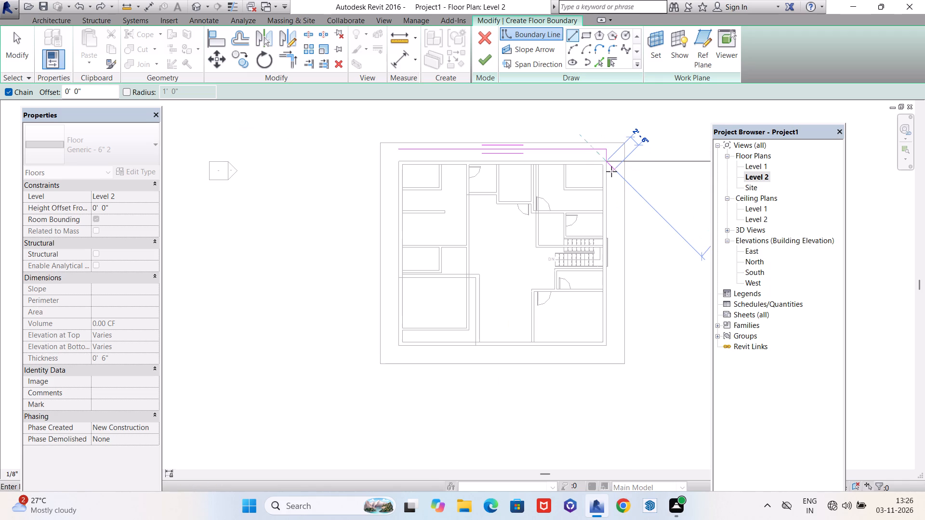
key("Escape")
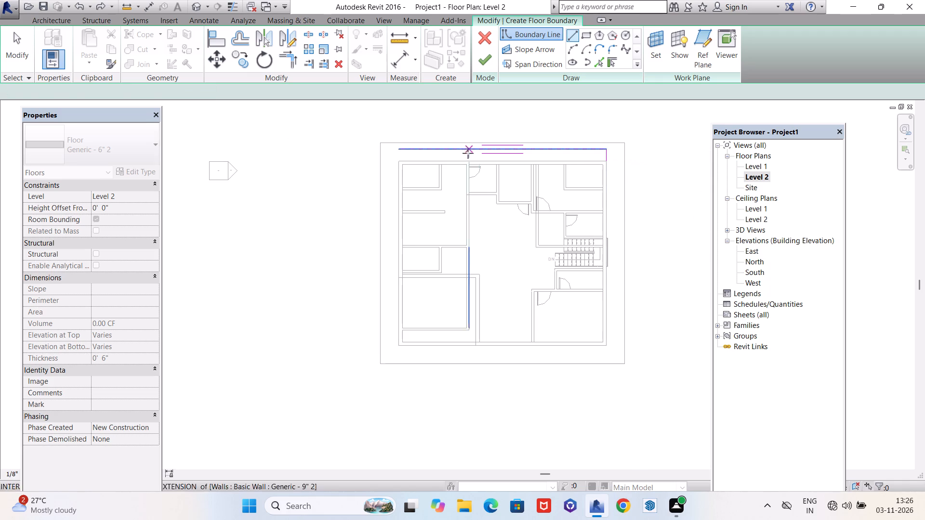
Draw a boundary line about 2'-7 1/2" long from the north line's west end to the house's northwest outer corner.
scroll(393, 152, "up", 7)
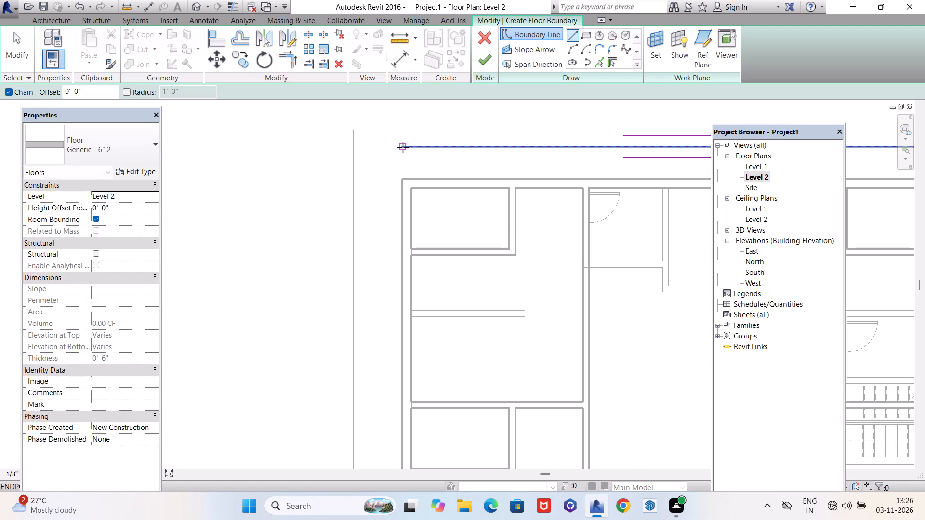
left_click(403, 147)
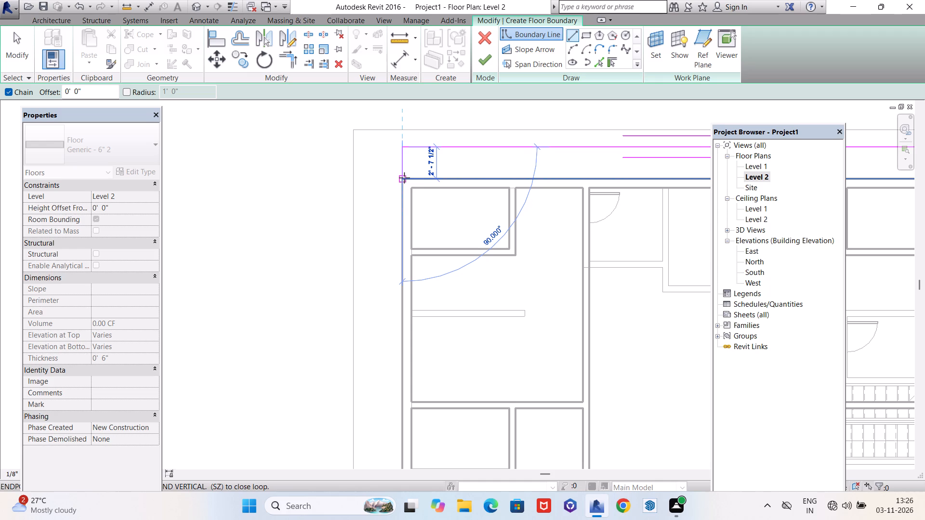
left_click(404, 178)
key("Escape")
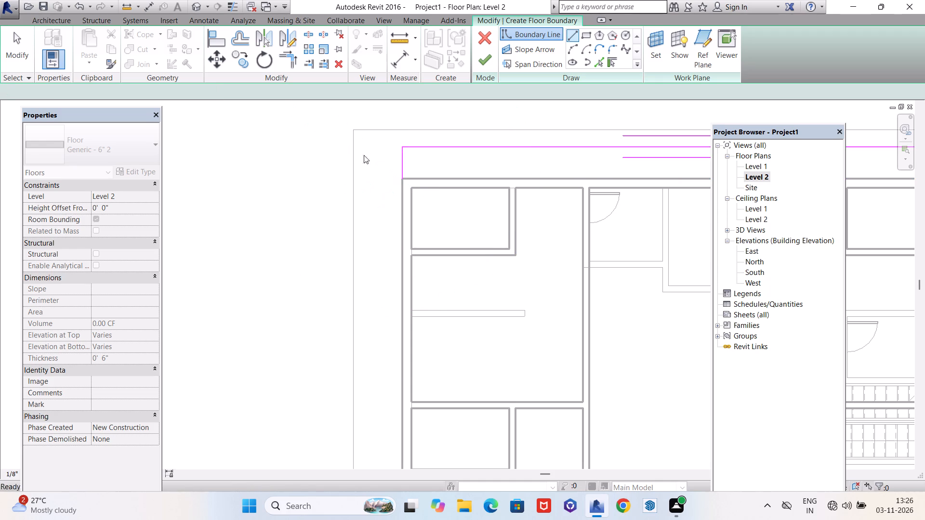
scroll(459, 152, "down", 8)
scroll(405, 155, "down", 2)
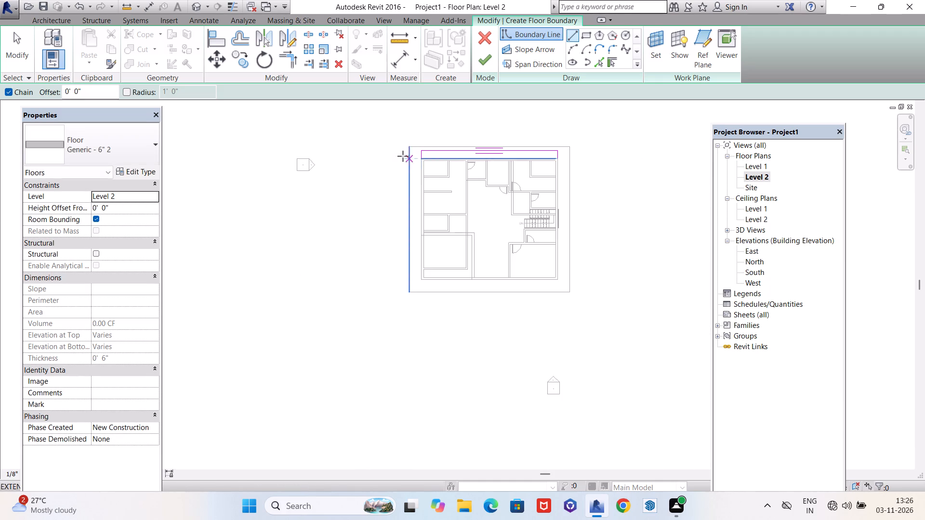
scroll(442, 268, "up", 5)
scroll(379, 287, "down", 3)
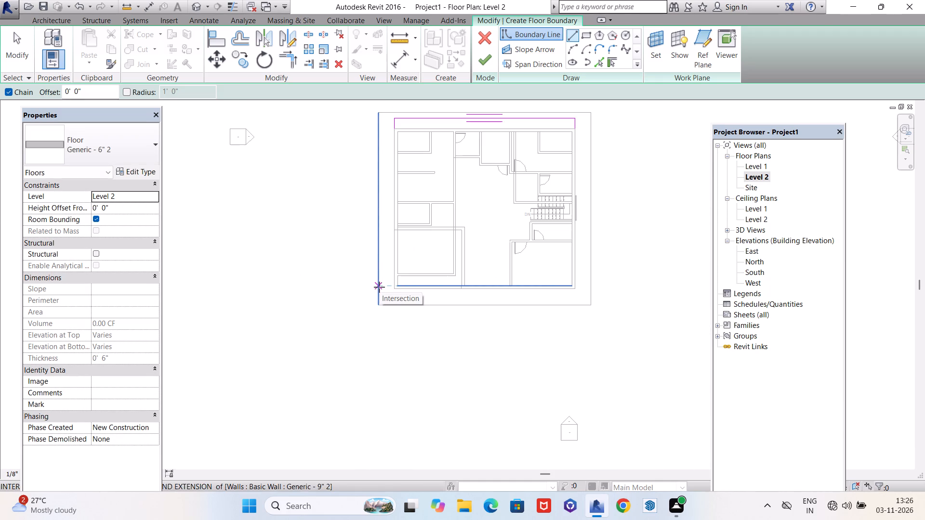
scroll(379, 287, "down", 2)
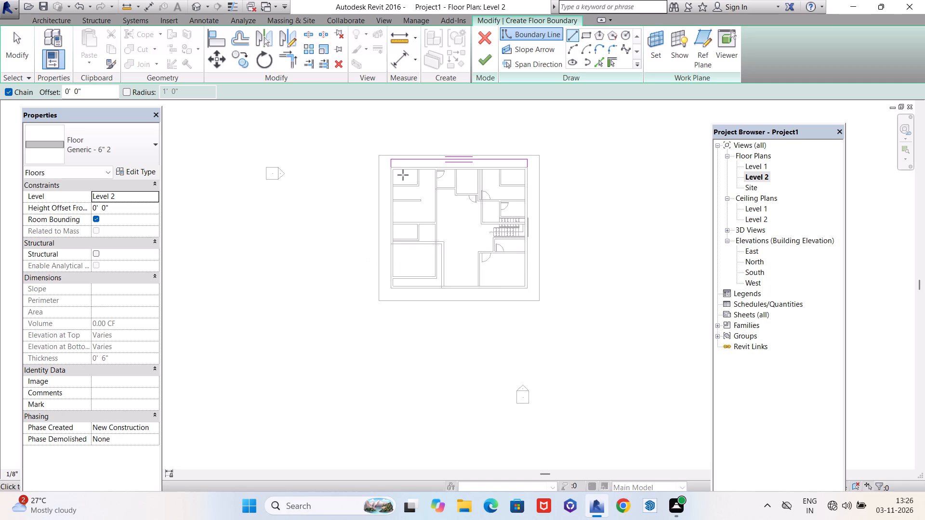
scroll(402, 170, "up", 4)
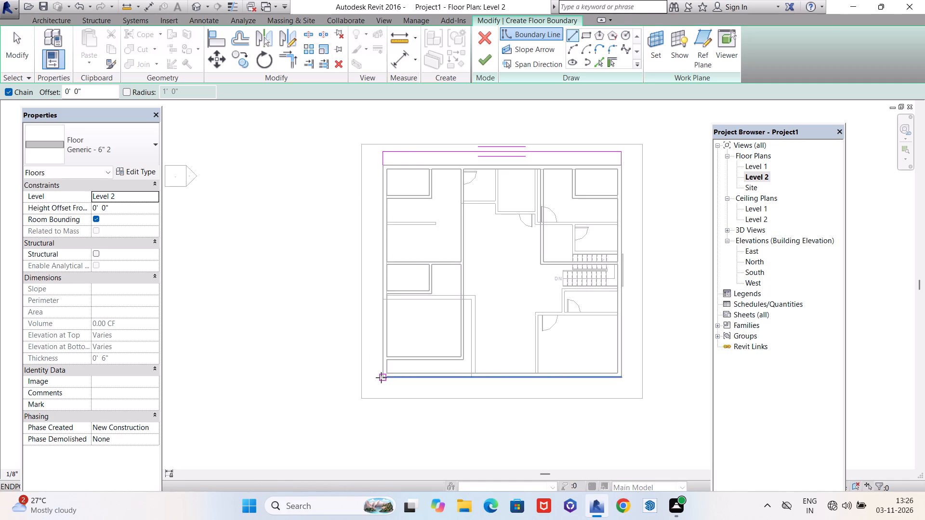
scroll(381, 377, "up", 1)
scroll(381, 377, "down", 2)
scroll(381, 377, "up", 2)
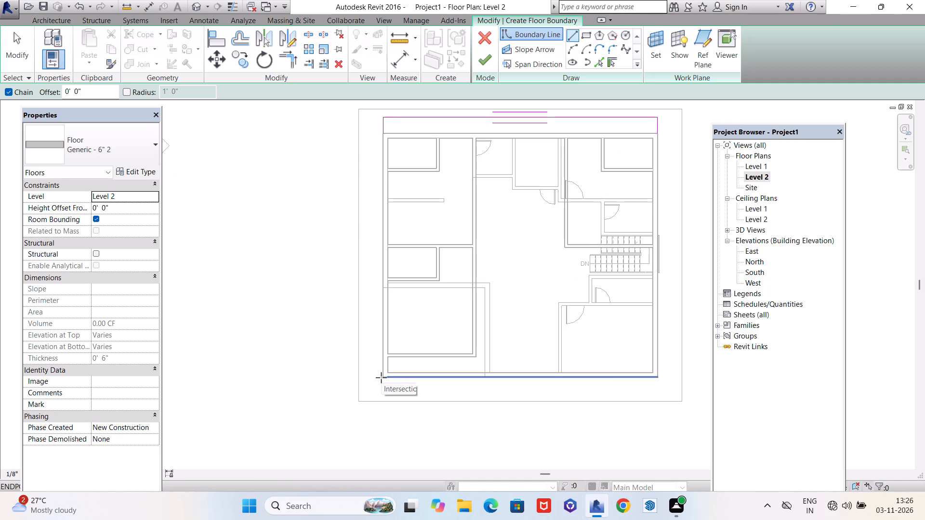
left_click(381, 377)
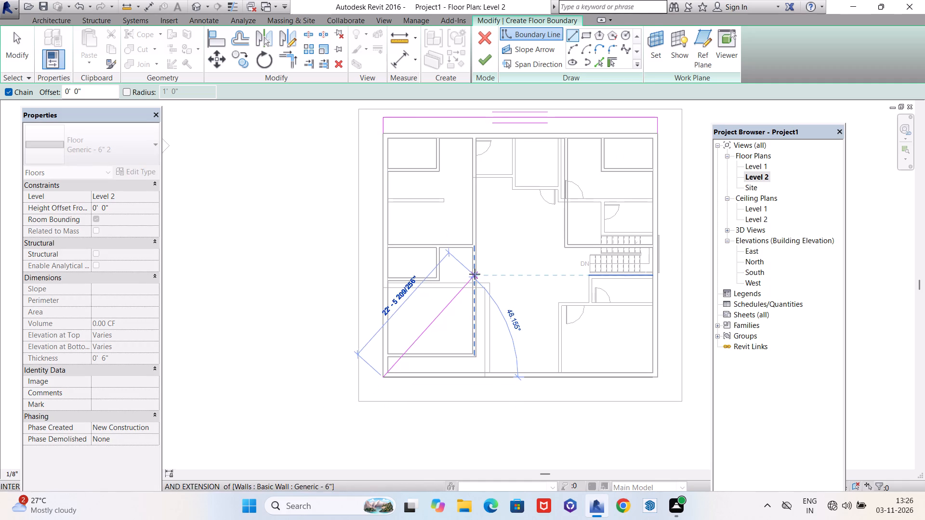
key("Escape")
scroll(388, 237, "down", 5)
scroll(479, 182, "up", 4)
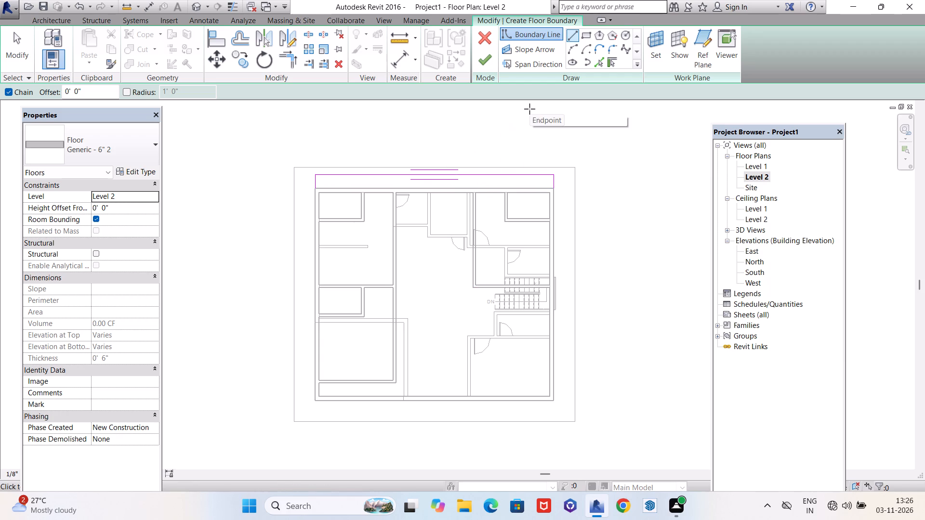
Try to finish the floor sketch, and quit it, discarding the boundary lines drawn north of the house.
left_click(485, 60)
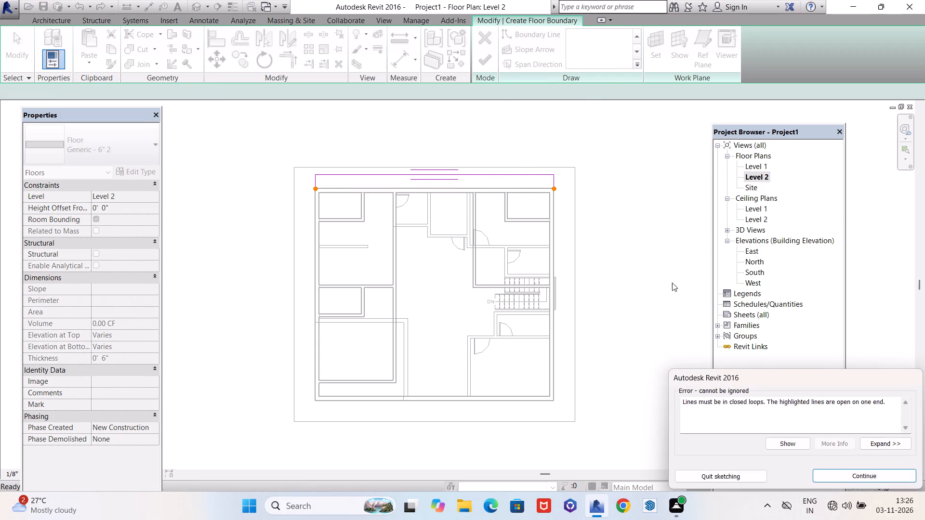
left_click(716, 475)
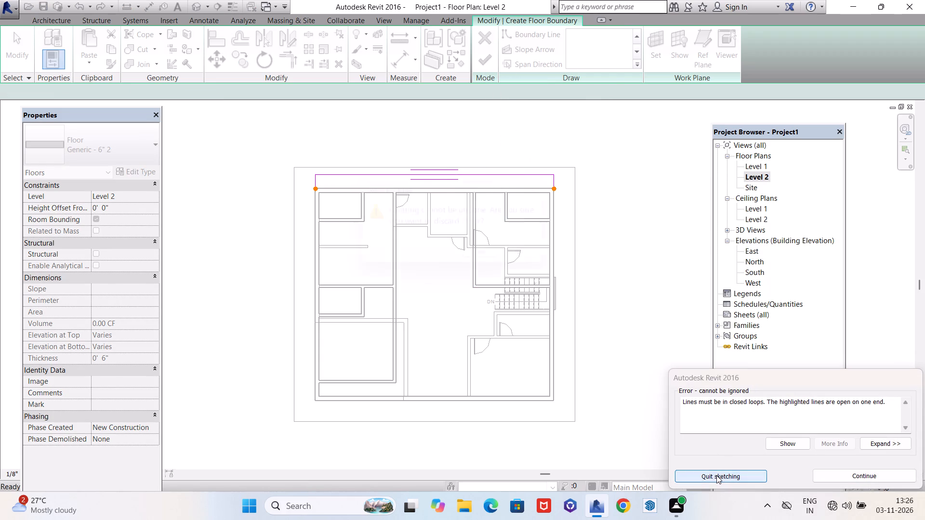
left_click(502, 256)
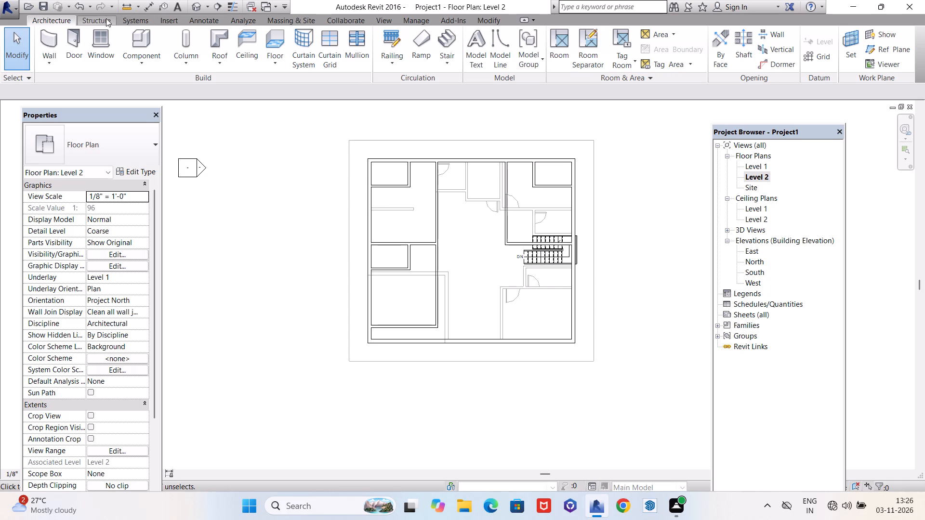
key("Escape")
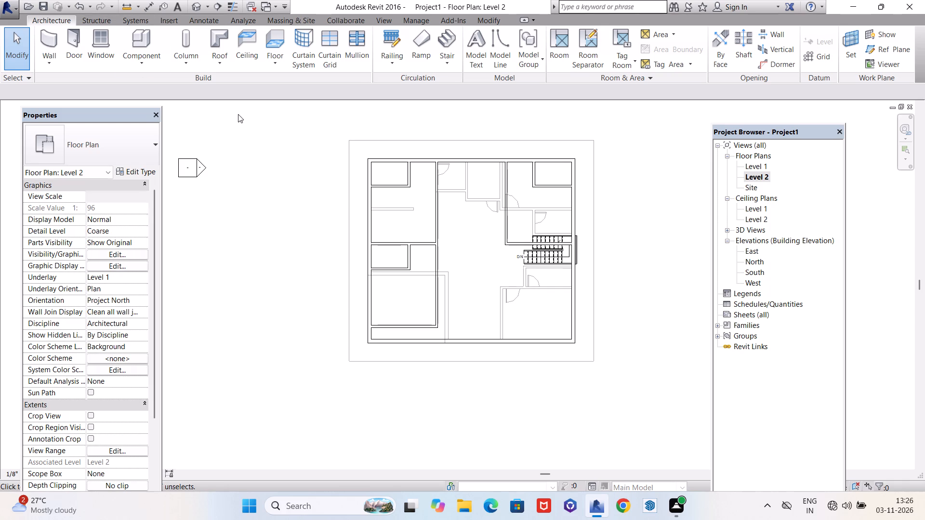
Undo the last wall edit, which concerns the north-south partition in the northeast part of the house.
key("ctrl+z")
scroll(582, 195, "down", 3)
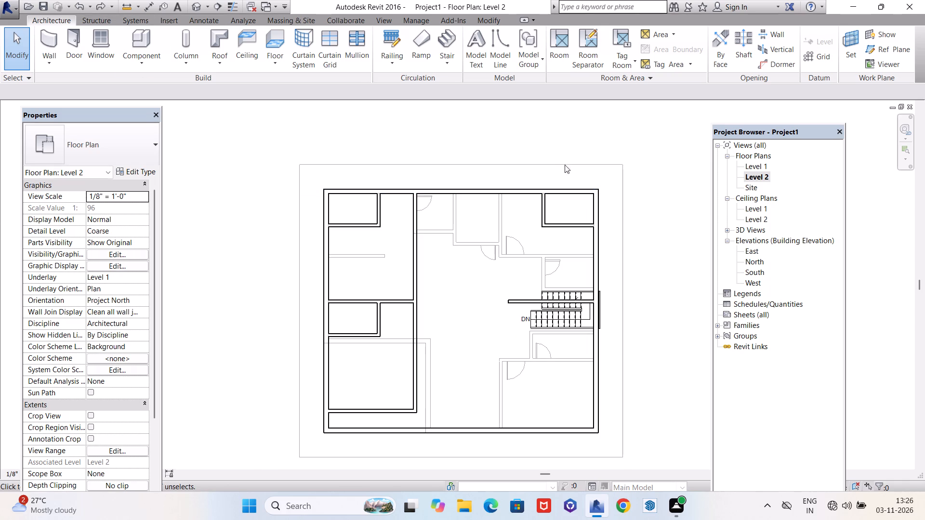
Sketch a rectangular boundary for a new Generic - 12" floor, offset 3' outward from the house's northwest and southeast outer corners.
left_click(282, 61)
left_click(280, 89)
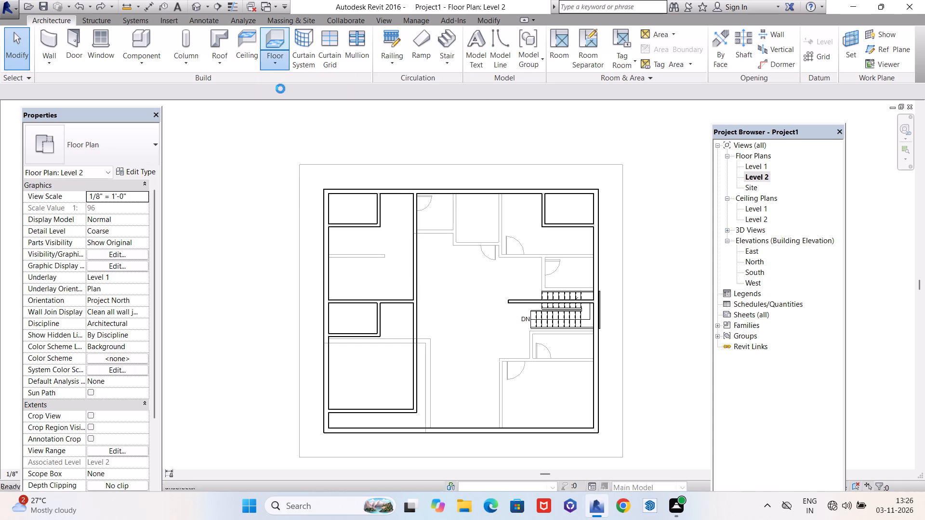
left_click(557, 154)
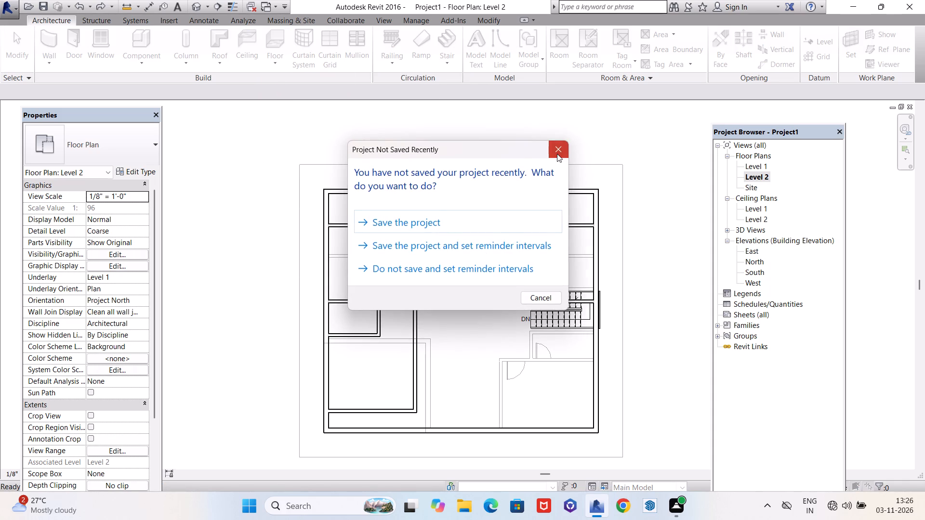
left_click(590, 36)
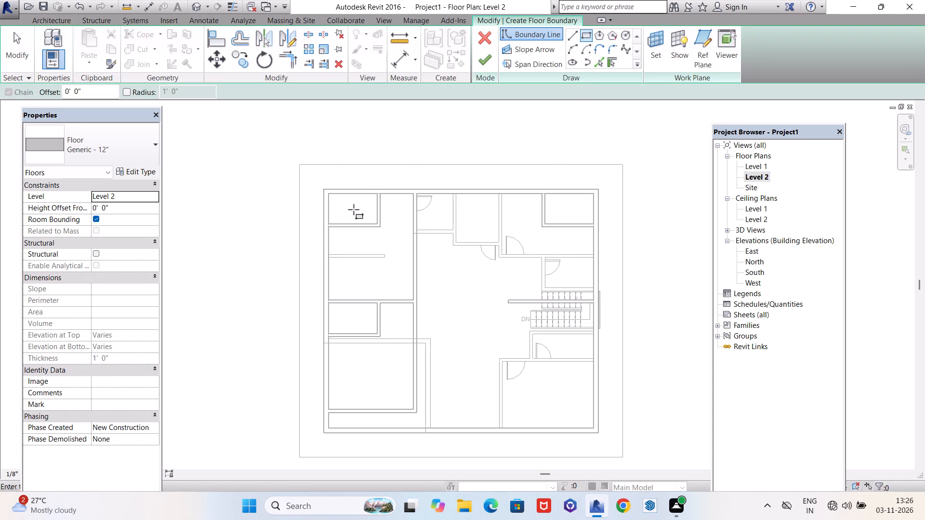
scroll(334, 200, "down", 1)
scroll(333, 199, "up", 9)
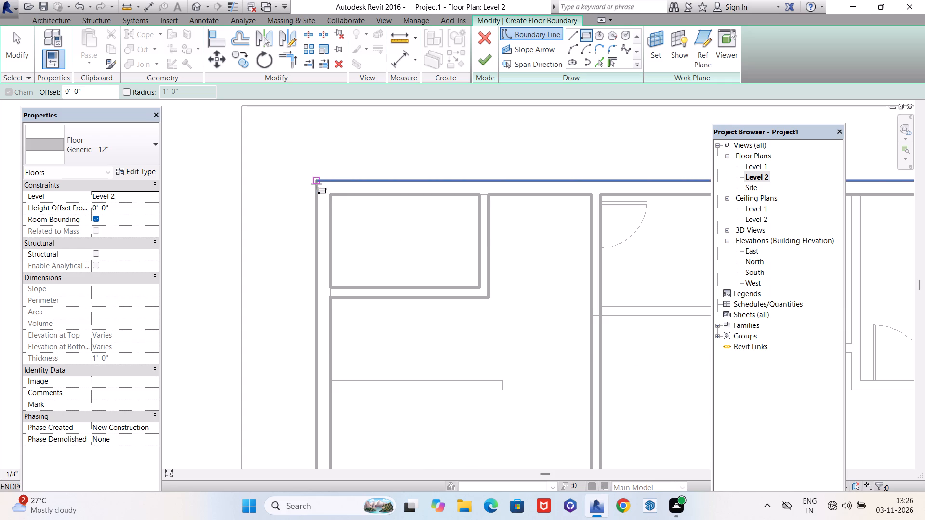
left_click_drag(89, 90, 66, 90)
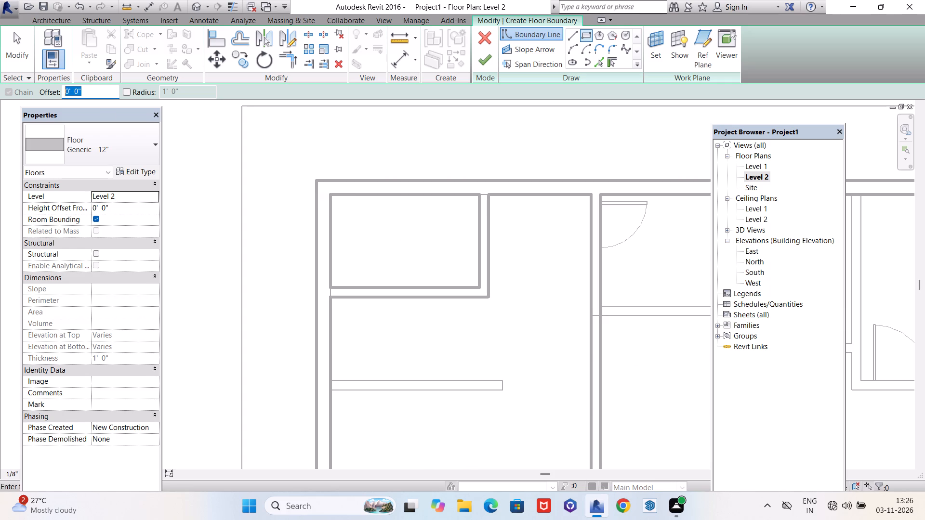
left_click_drag(66, 90, 65, 90)
type("3'")
key("Return")
left_click(317, 182)
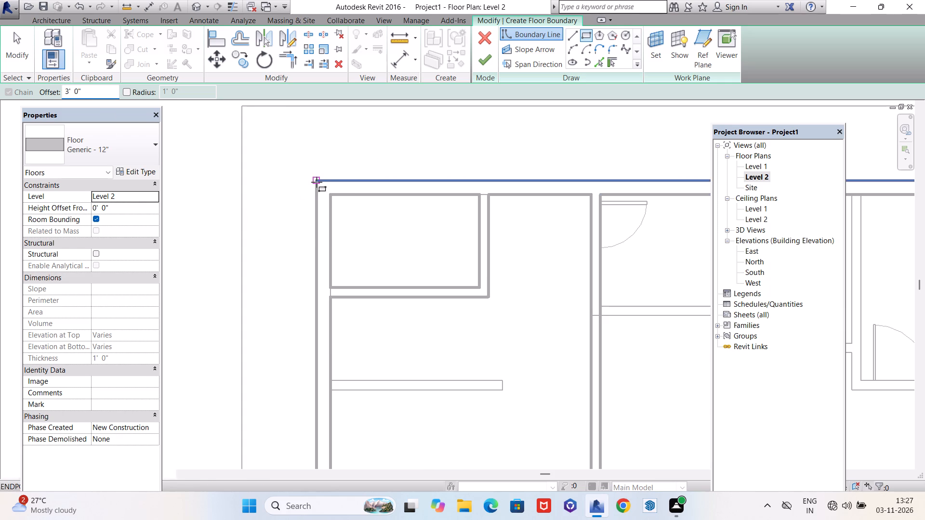
scroll(299, 172, "down", 9)
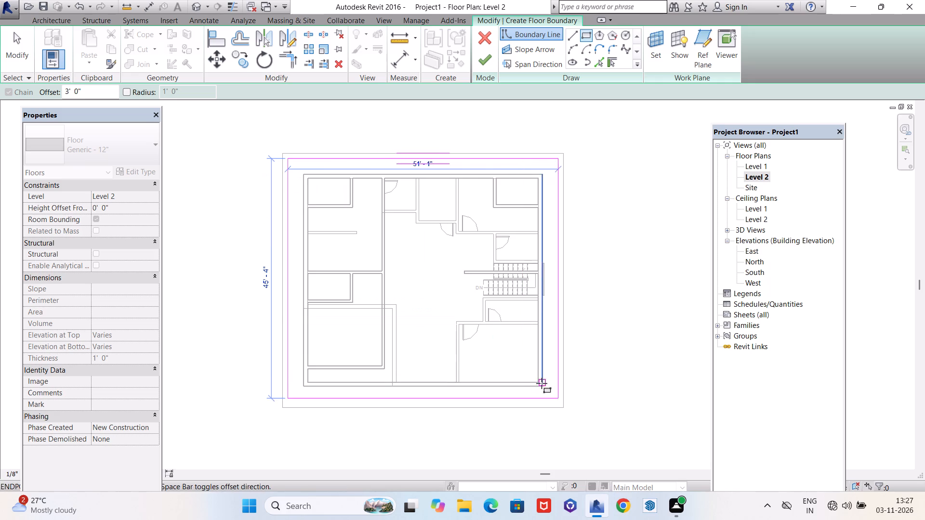
scroll(542, 383, "up", 4)
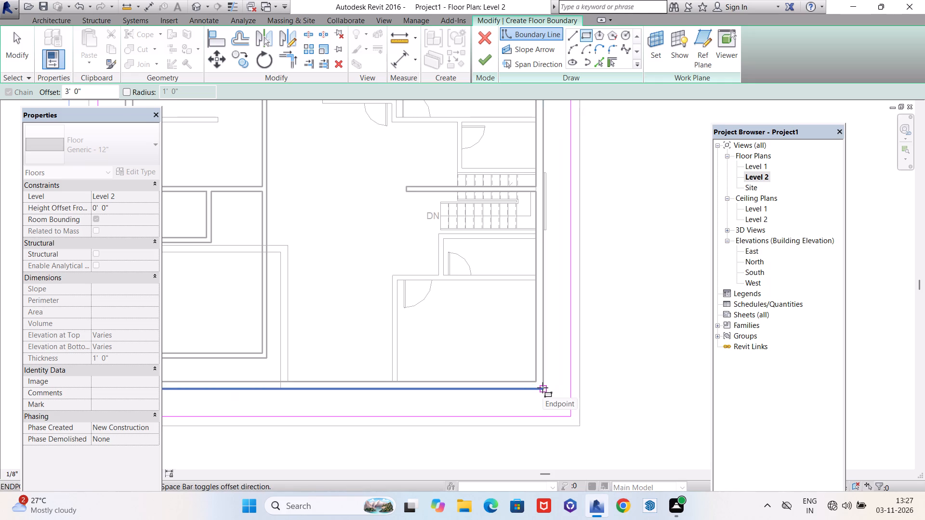
left_click(542, 388)
scroll(595, 395, "down", 8)
key("Escape")
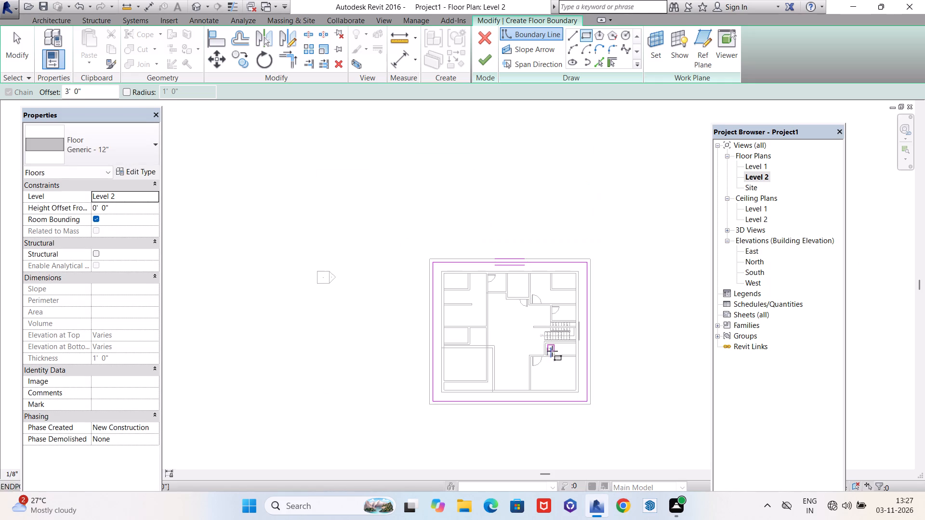
Draw a short boundary line north from the house's northwest outer corner to the rectangle's north edge, using the 3' offset.
scroll(502, 305, "up", 5)
scroll(305, 252, "down", 3)
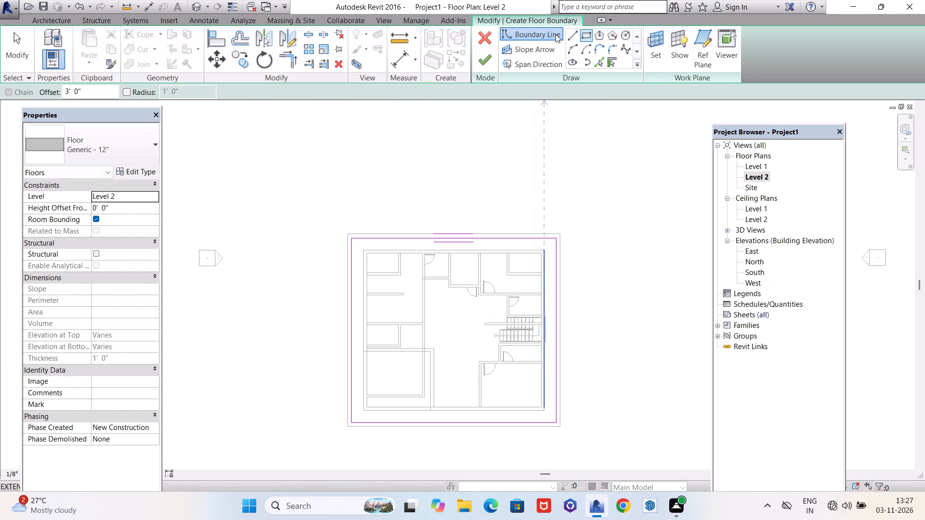
left_click(571, 33)
scroll(377, 224, "up", 4)
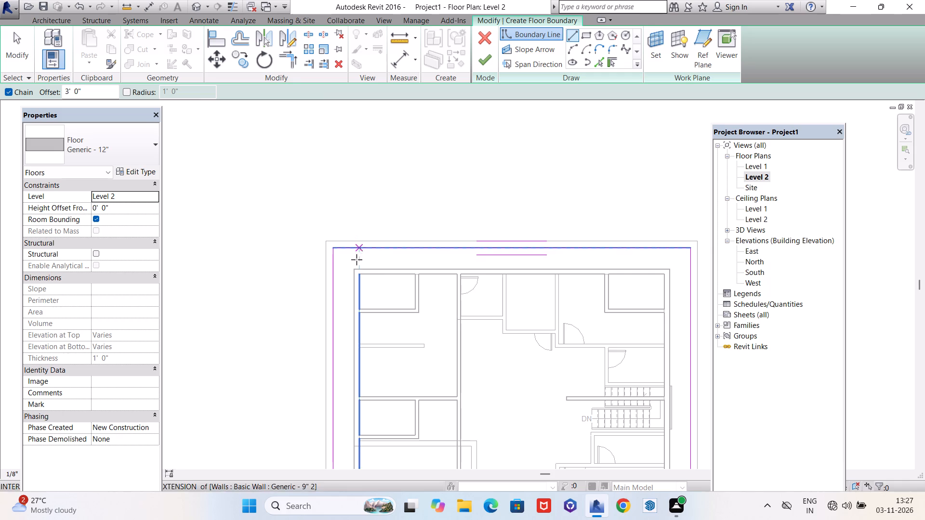
scroll(353, 270, "up", 3)
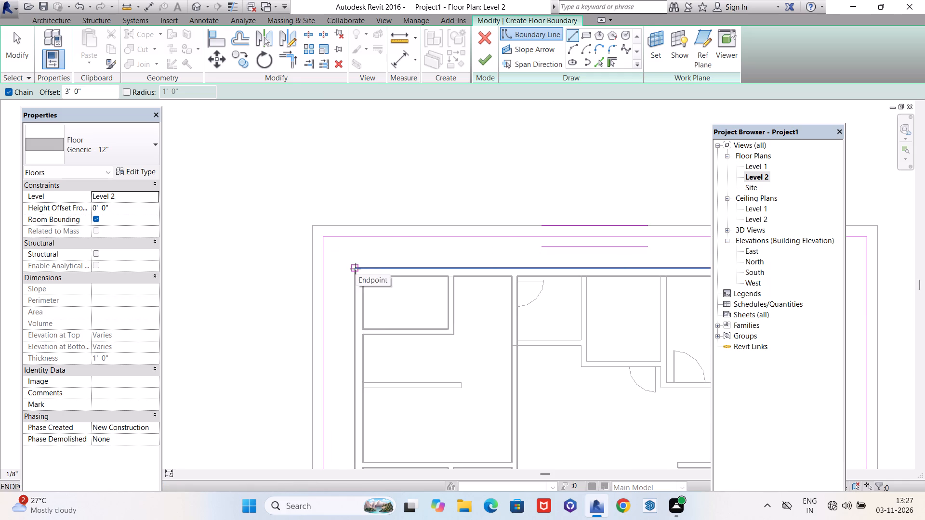
left_click(356, 269)
left_click(356, 235)
scroll(354, 216, "down", 2)
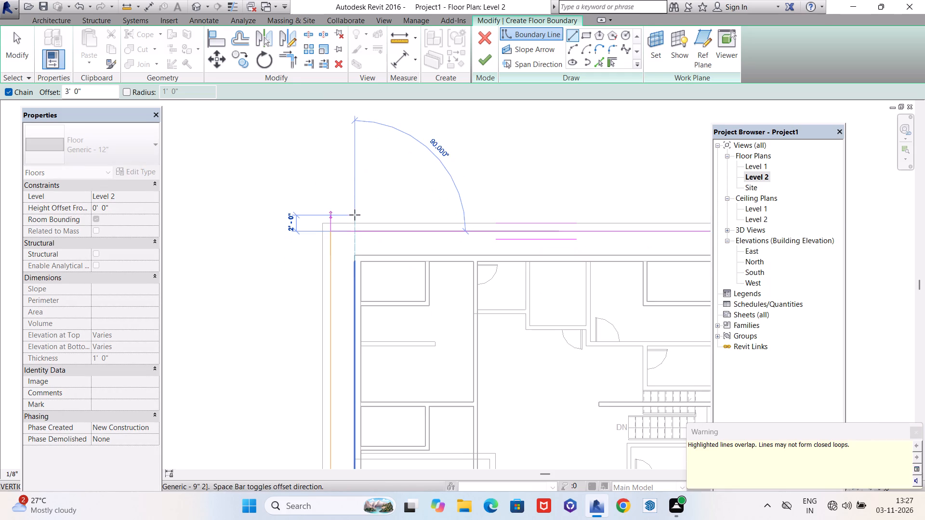
key("Escape")
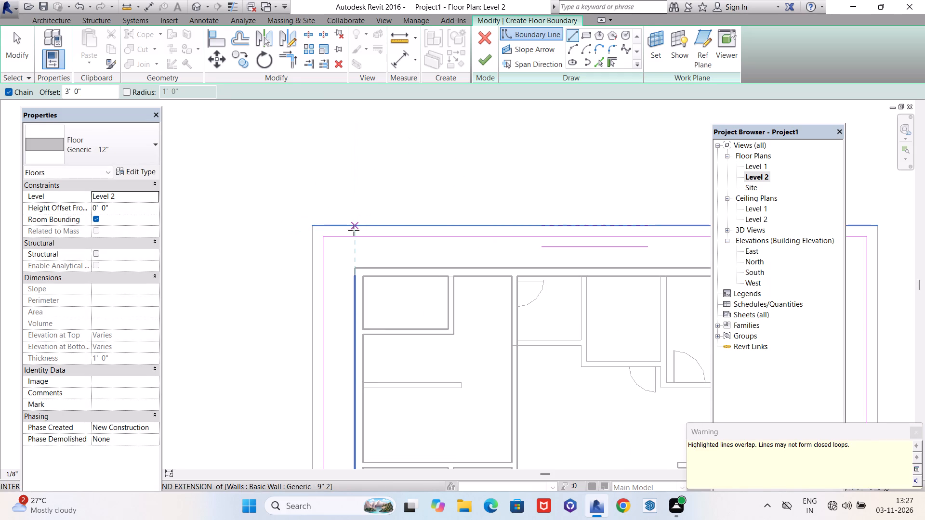
key("Escape")
scroll(363, 215, "down", 2)
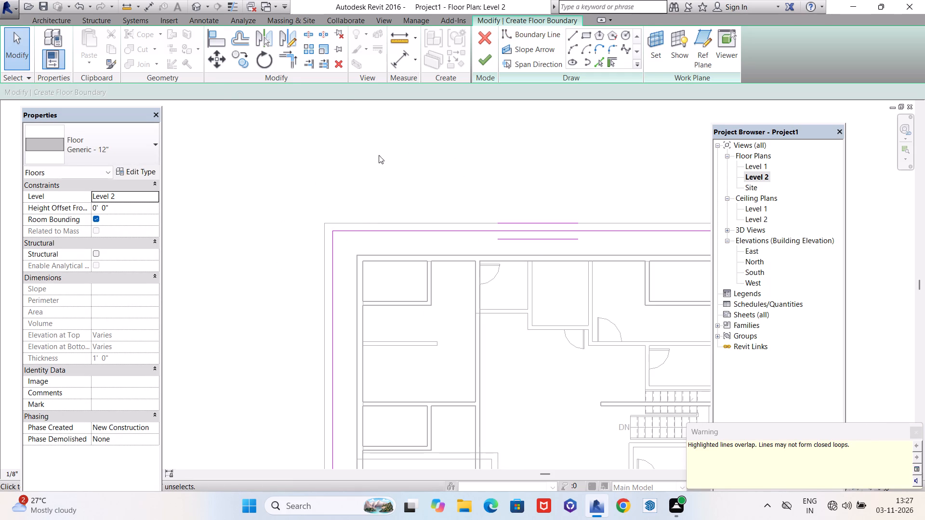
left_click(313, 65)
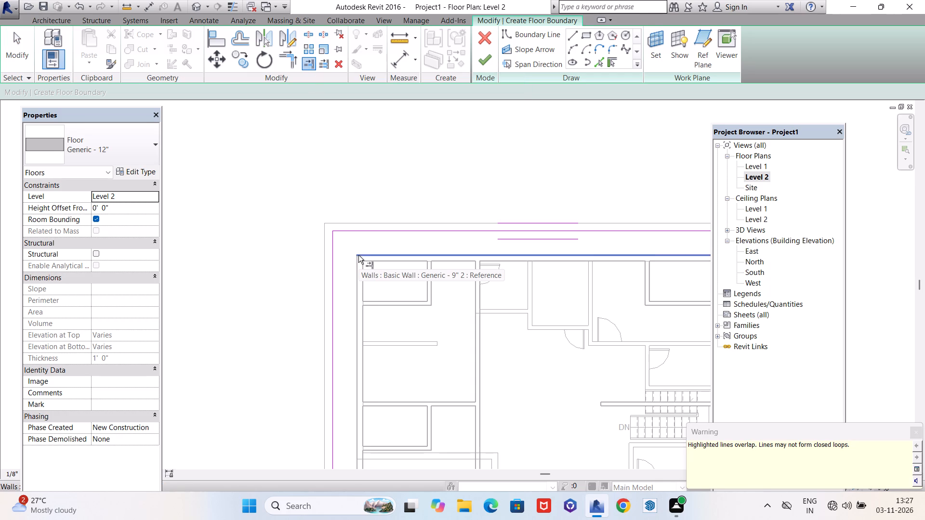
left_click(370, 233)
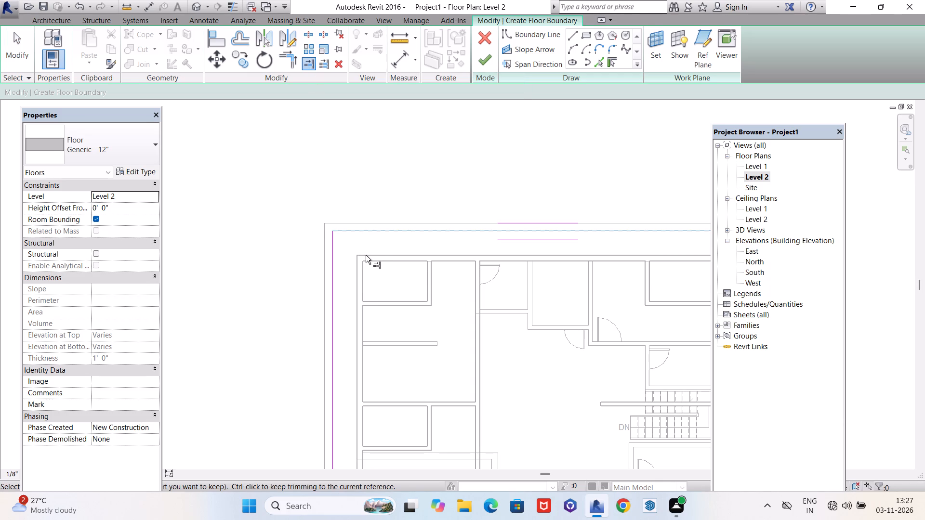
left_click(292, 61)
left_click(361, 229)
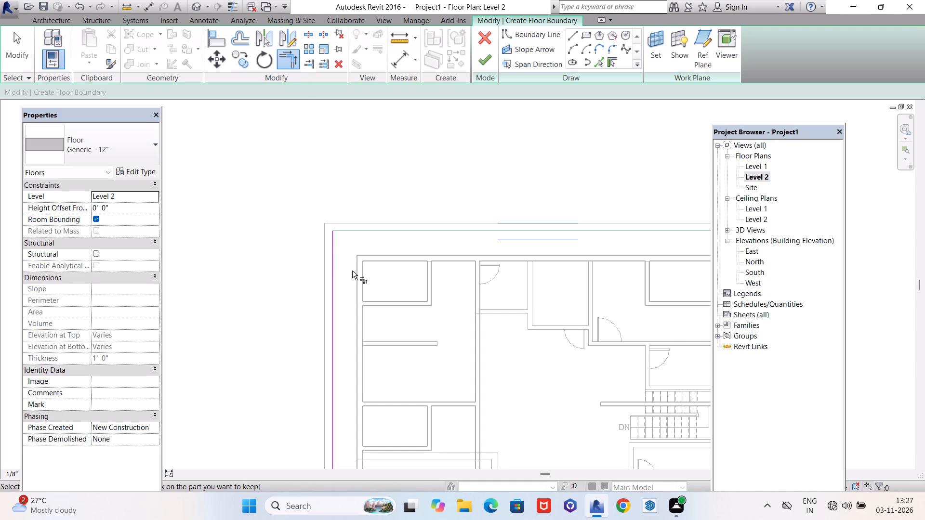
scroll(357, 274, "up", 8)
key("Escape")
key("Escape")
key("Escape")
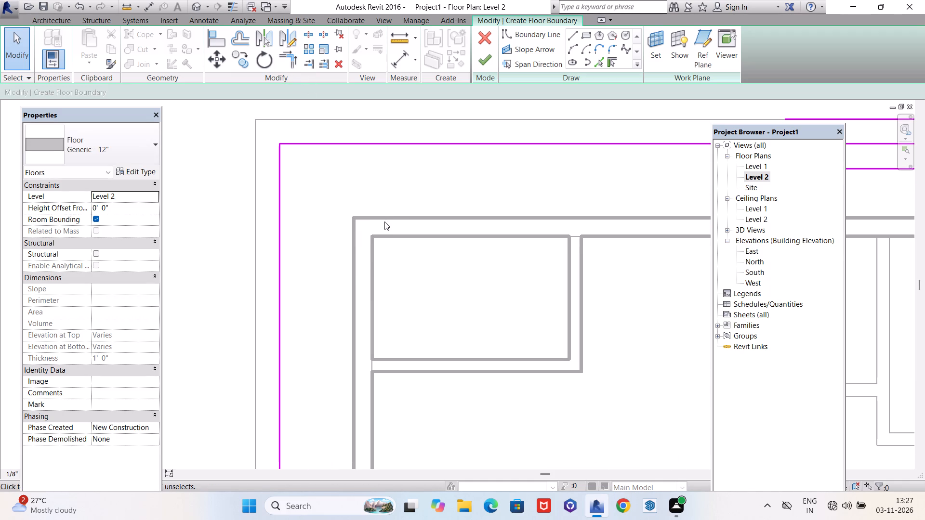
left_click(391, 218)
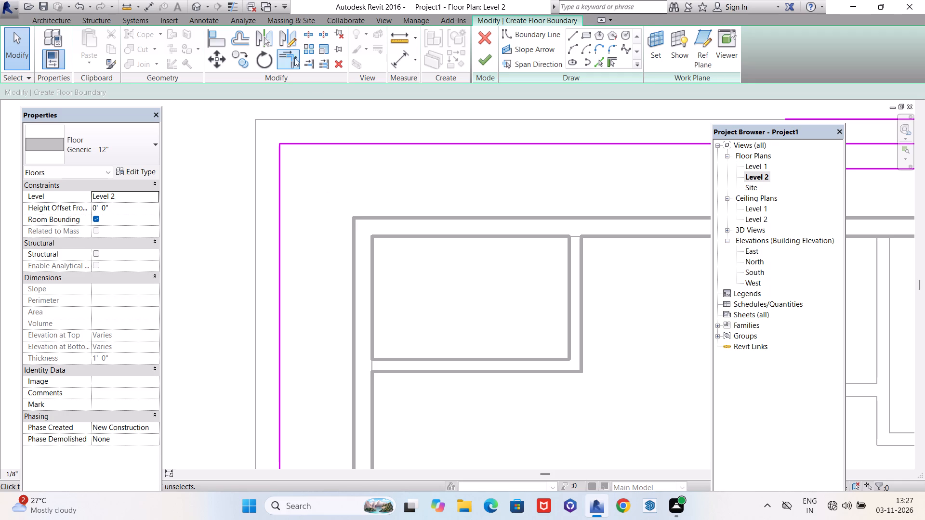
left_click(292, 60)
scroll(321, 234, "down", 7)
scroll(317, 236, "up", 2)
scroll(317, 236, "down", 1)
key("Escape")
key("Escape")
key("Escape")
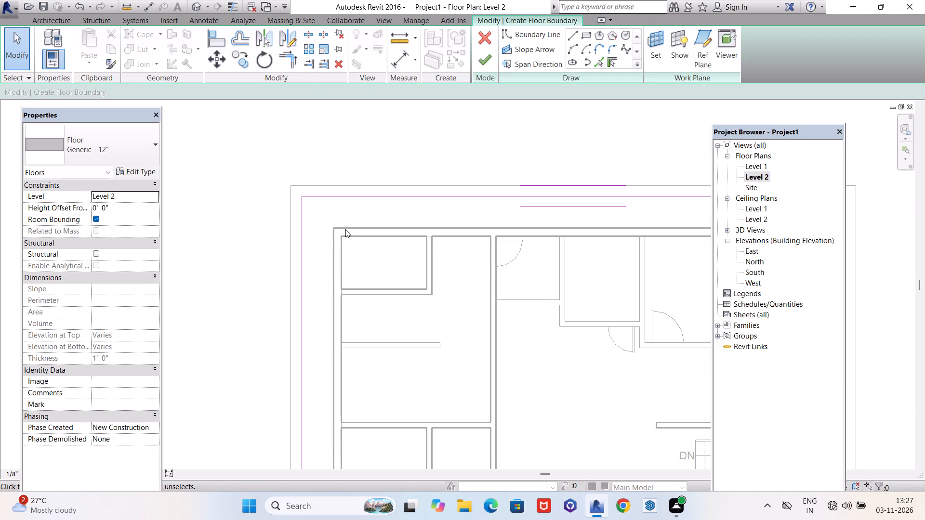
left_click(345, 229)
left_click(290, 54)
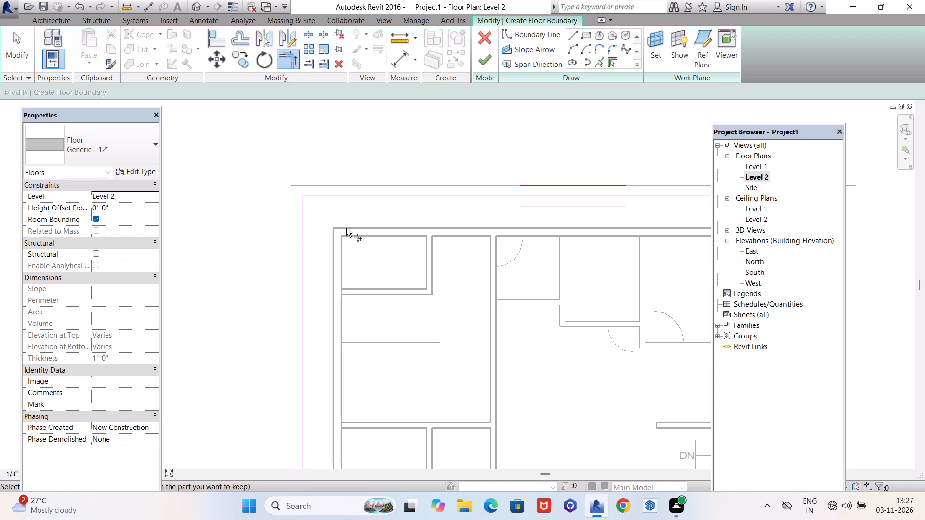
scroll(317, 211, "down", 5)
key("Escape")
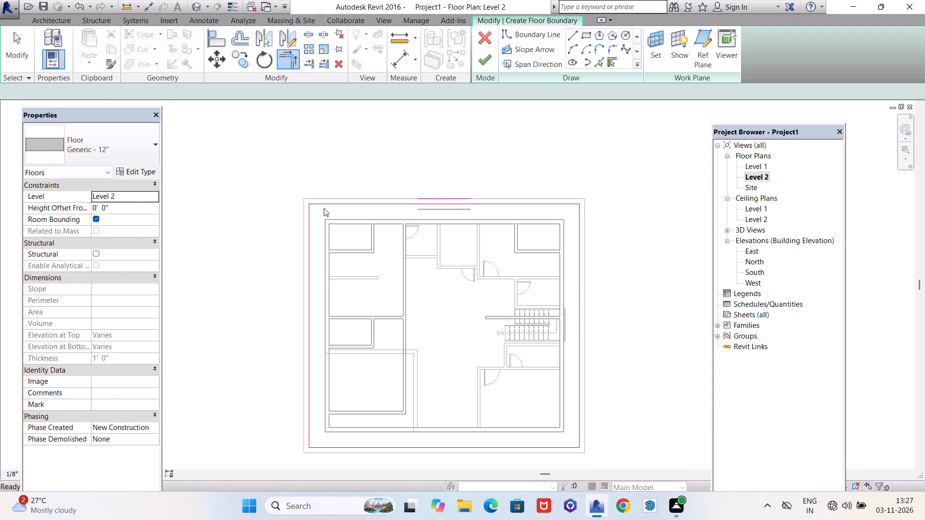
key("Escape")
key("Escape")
Add a floor boundary line along the north wall's outer face with Pick Lines at zero offset.
scroll(404, 220, "down", 3)
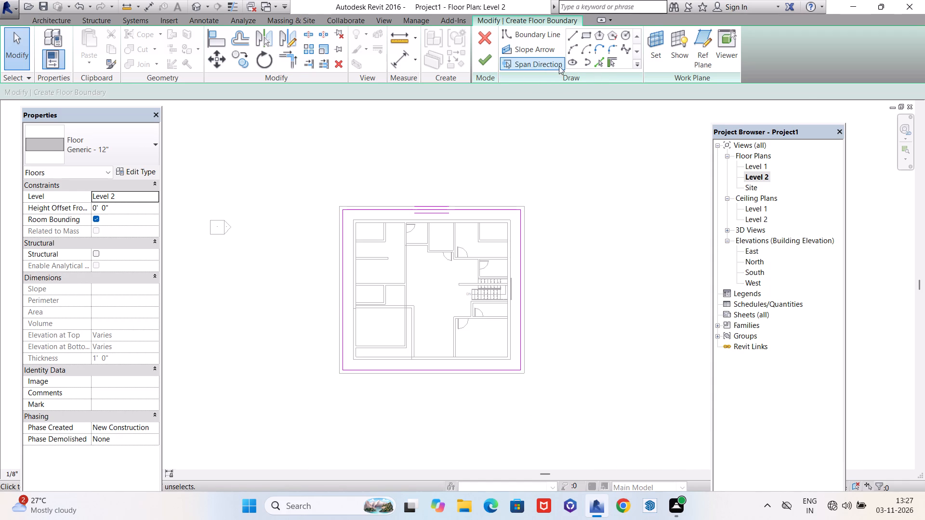
scroll(595, 65, "up", 1)
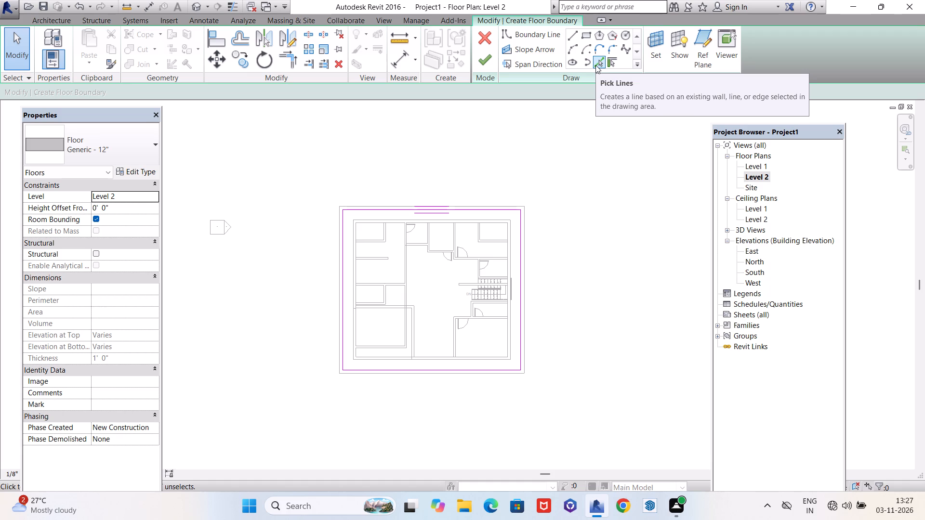
left_click(595, 65)
scroll(358, 217, "up", 4)
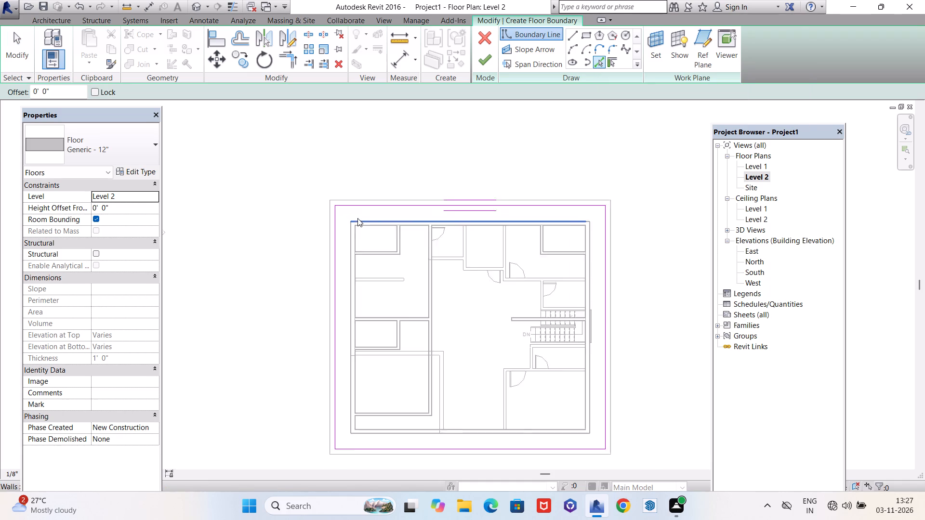
left_click(356, 220)
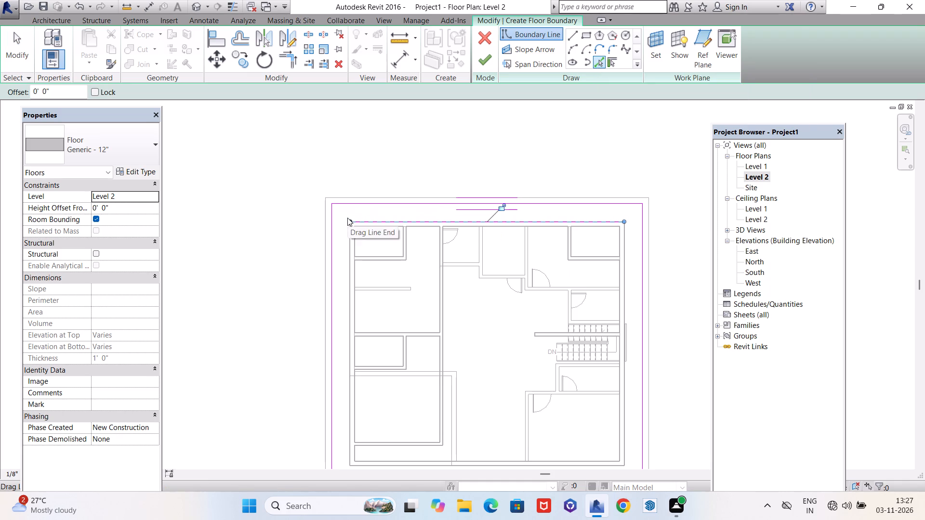
key("Escape")
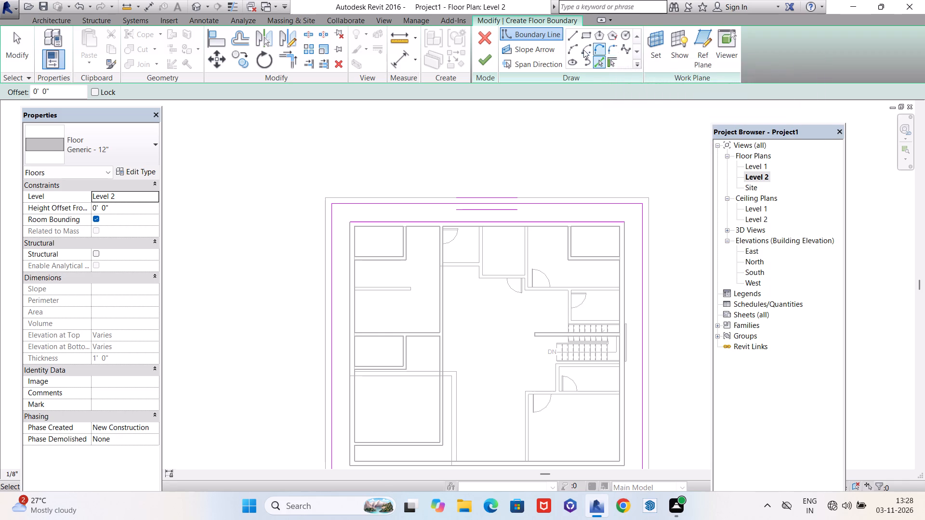
Draw a 3' floor boundary line from the house's northwest outer corner north to the rectangle's north edge.
left_click(573, 39)
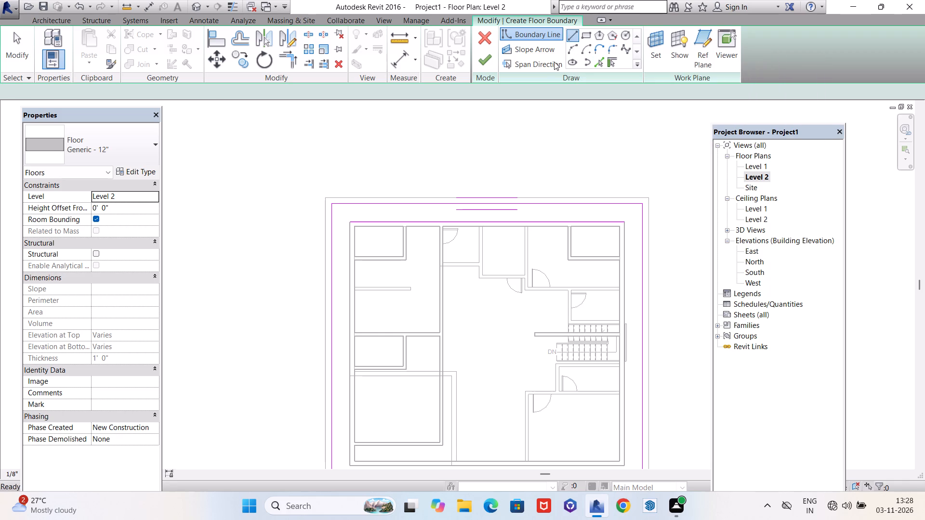
scroll(348, 232, "up", 4)
left_click(351, 217)
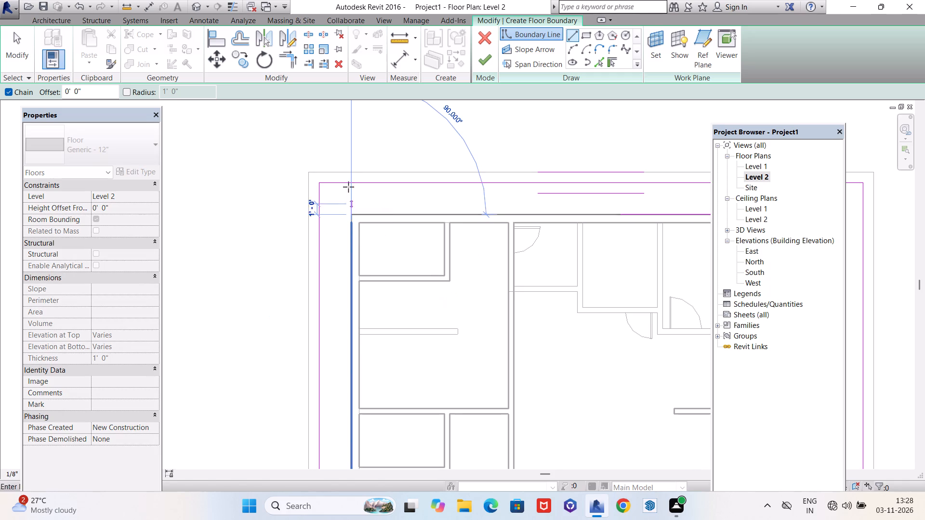
left_click(351, 182)
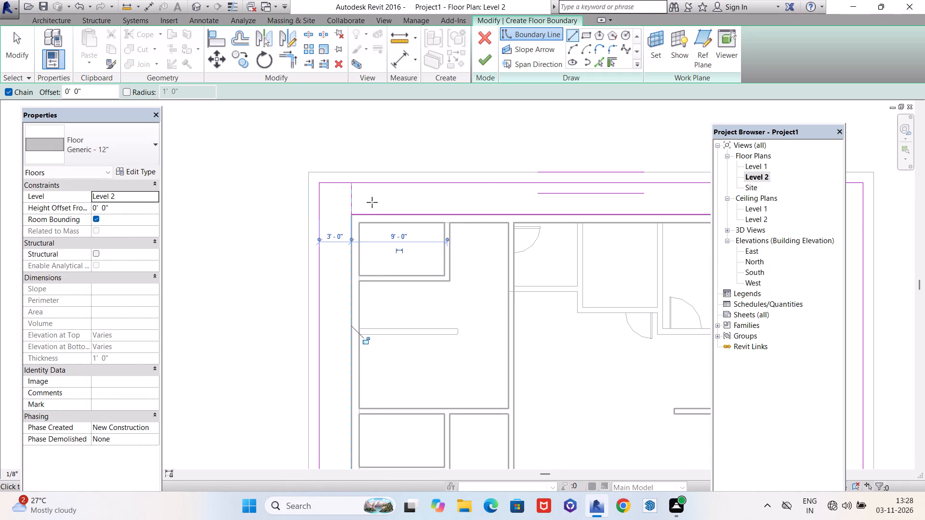
key("Escape")
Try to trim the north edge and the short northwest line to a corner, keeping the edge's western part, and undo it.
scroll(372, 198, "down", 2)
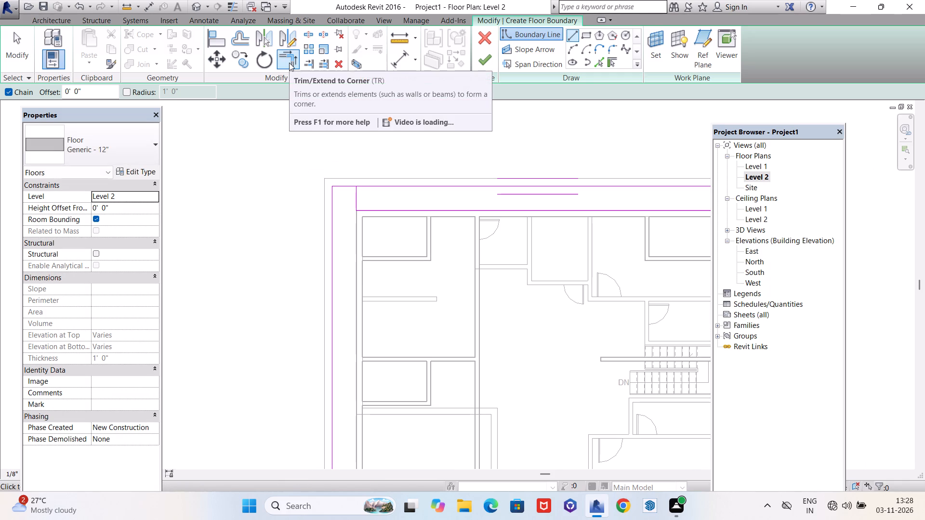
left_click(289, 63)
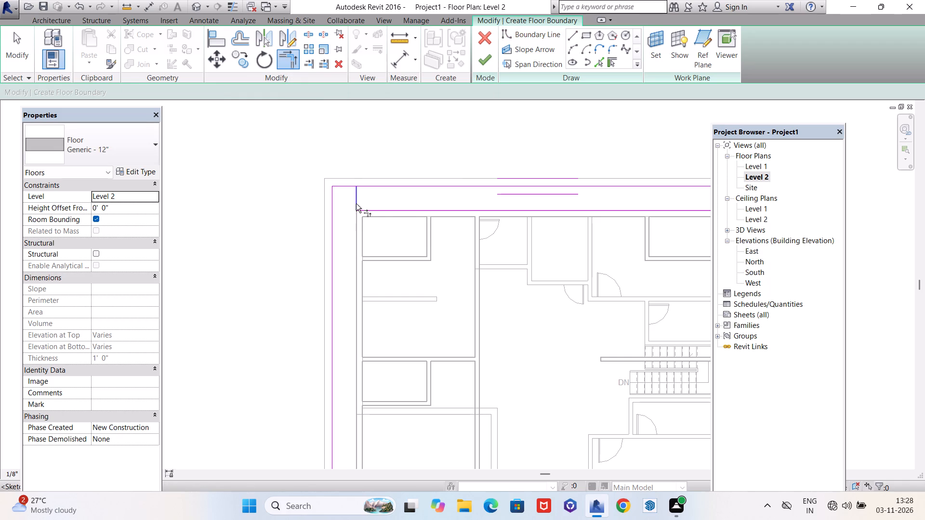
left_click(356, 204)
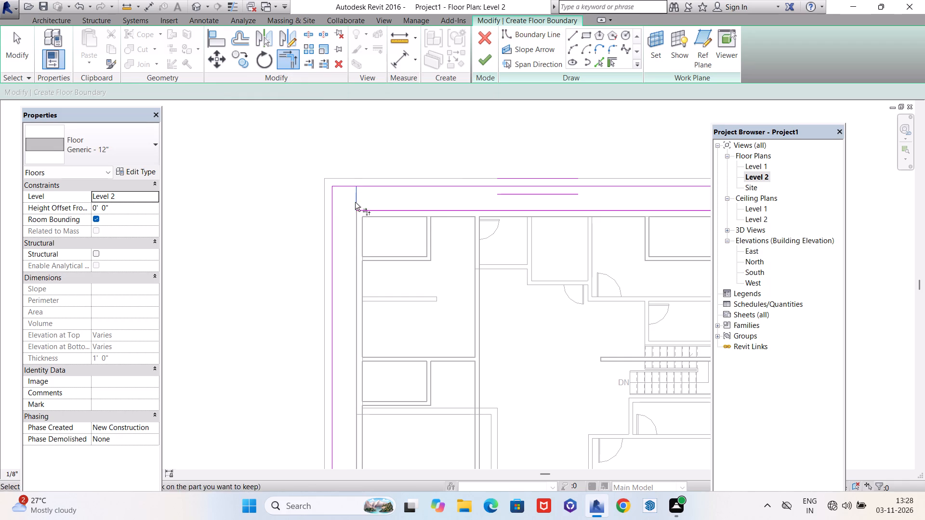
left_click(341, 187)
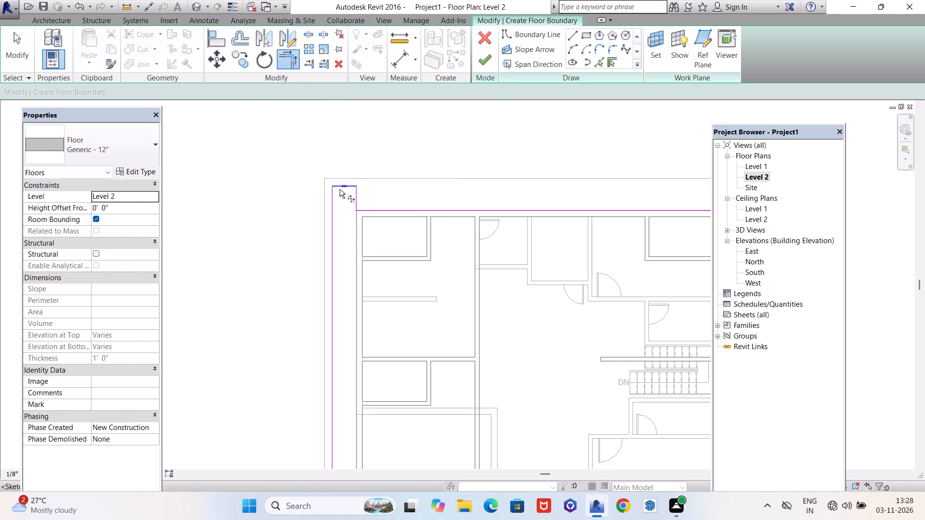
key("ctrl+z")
Trim the north boundary edge to a corner with the short northwest line, keeping the edge's eastern part.
left_click(356, 195)
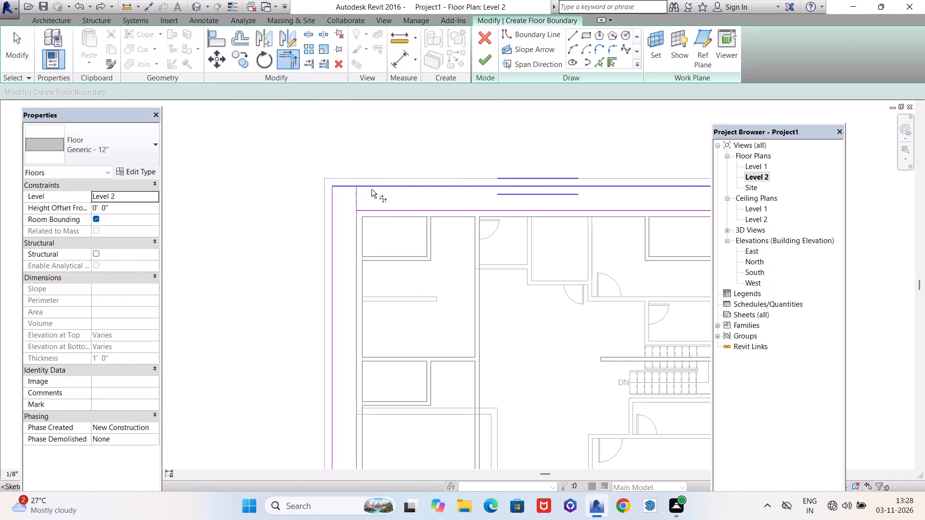
left_click(373, 188)
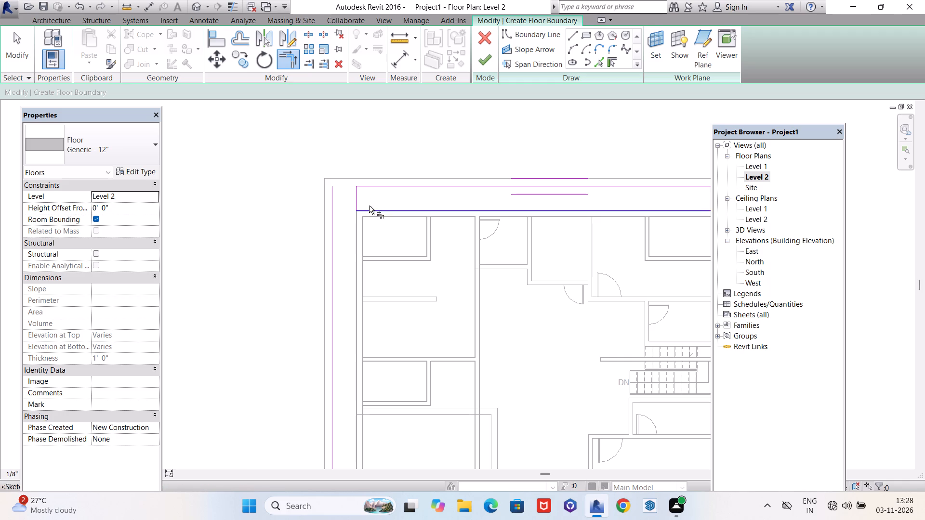
Draw a 3' floor boundary line from the house's southwest outer corner south to the rectangle's south edge.
scroll(373, 195, "down", 4)
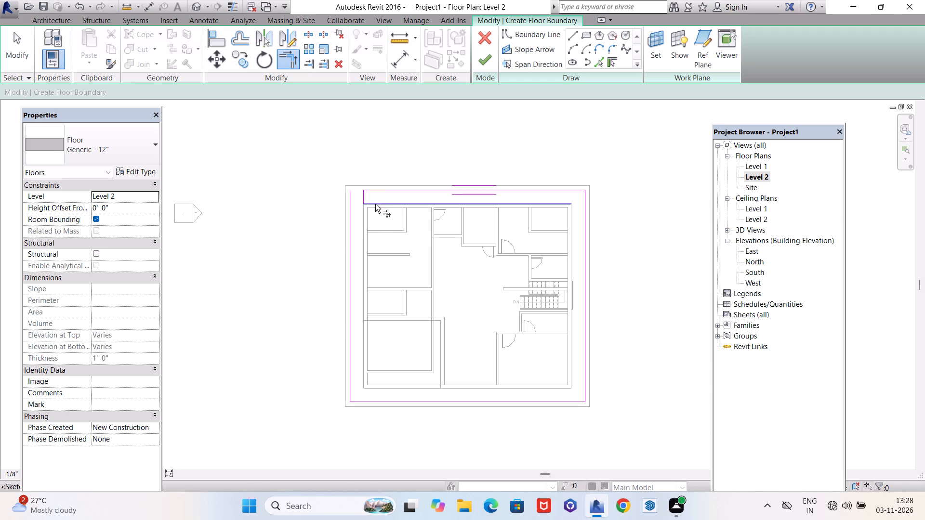
left_click(571, 37)
scroll(407, 293, "down", 3)
scroll(386, 367, "up", 5)
scroll(379, 355, "down", 1)
scroll(379, 354, "up", 5)
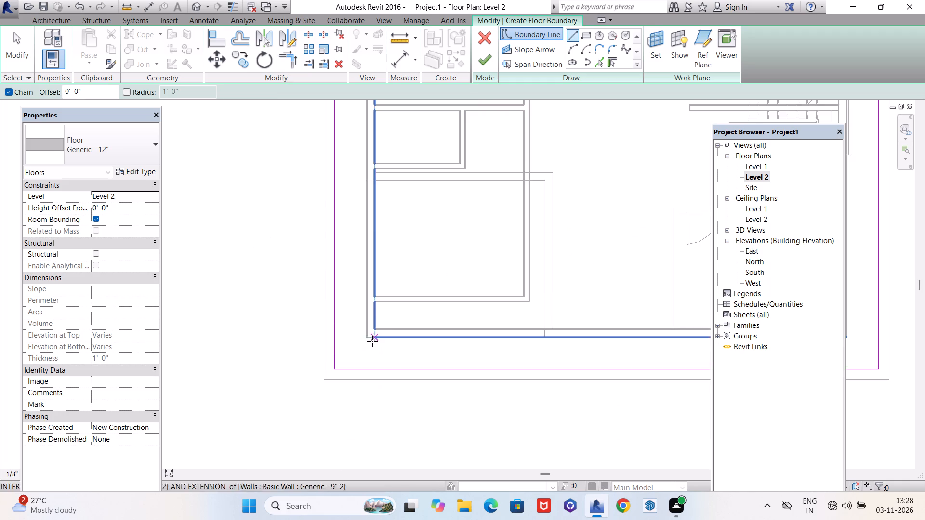
scroll(372, 341, "up", 4)
left_click(363, 336)
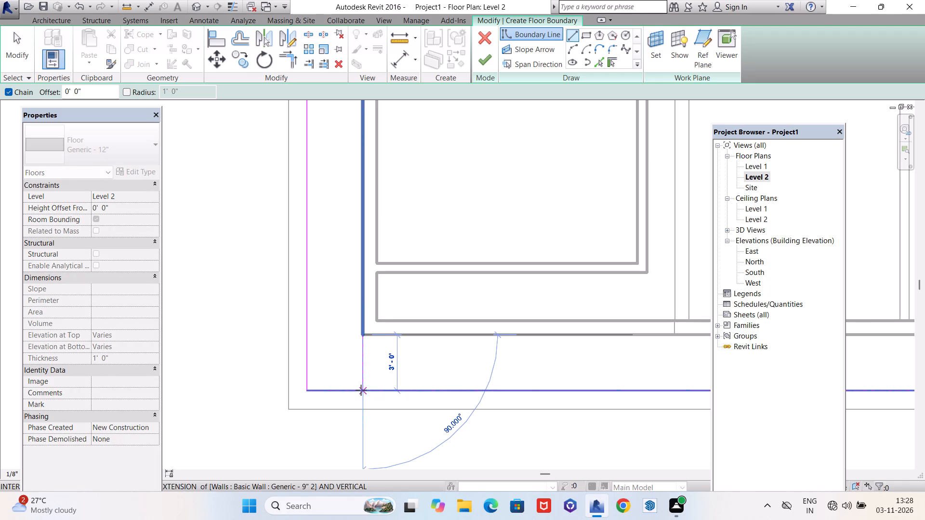
left_click(361, 390)
key("Escape")
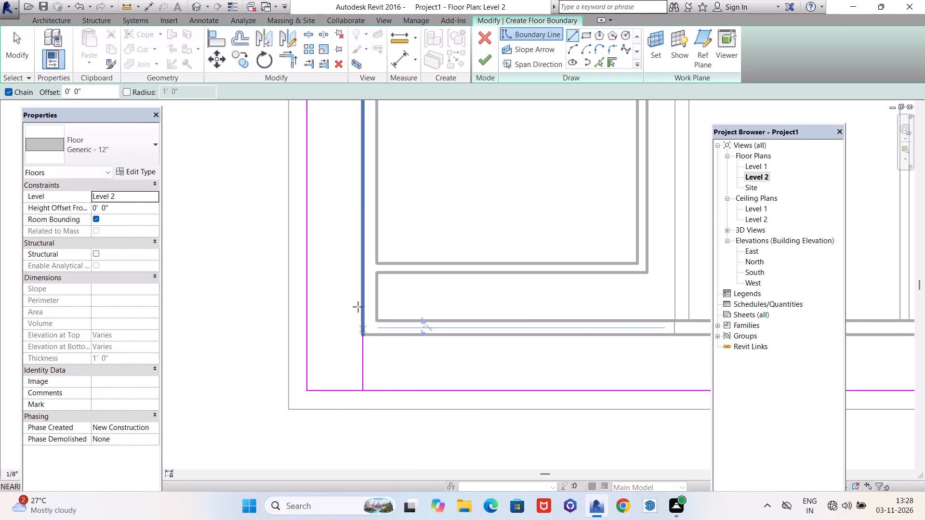
Trim the south boundary edge to a corner with the short southwest line, keeping the edge's eastern part.
left_click(291, 63)
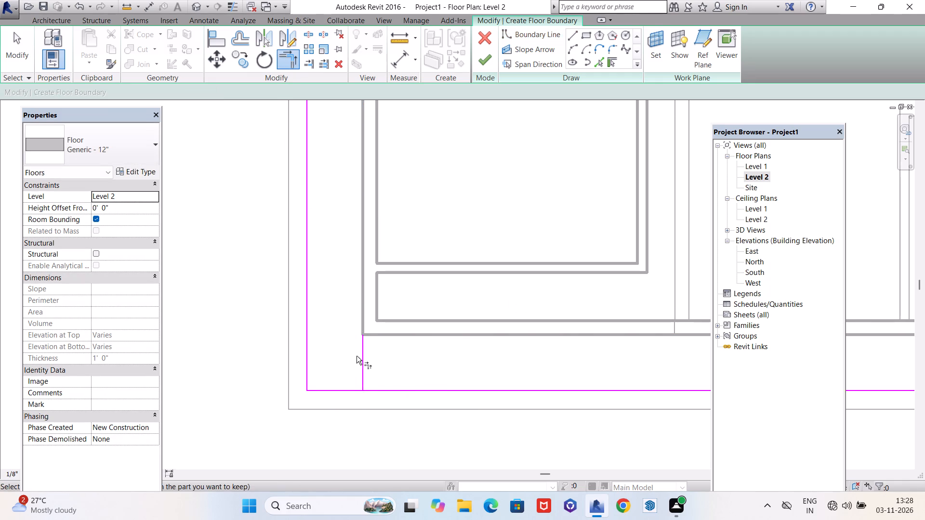
left_click(363, 365)
left_click(375, 390)
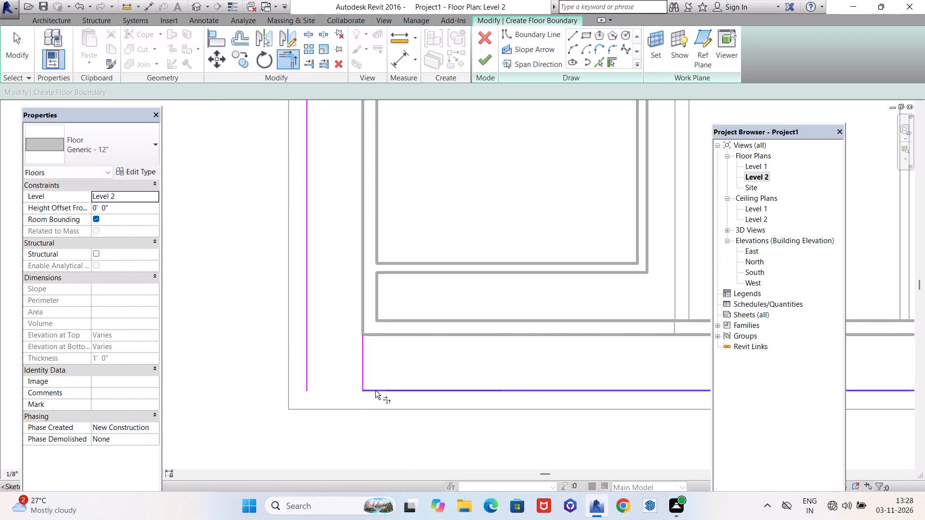
left_click(364, 367)
key("Escape")
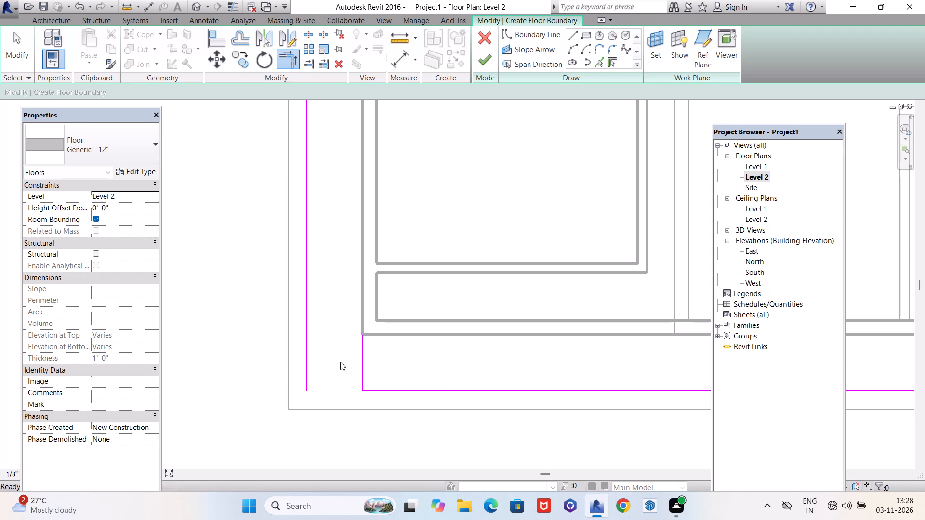
Delete the rectangle's long west boundary edge and the short leftover 3' line at its northwest end.
scroll(343, 364, "down", 3)
left_click(323, 350)
scroll(337, 364, "down", 5)
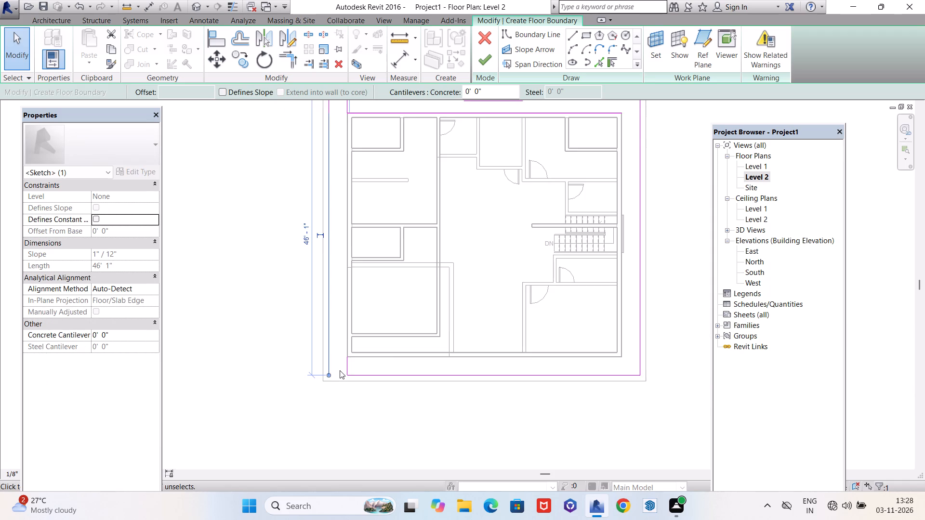
scroll(340, 370, "down", 3)
key("Delete")
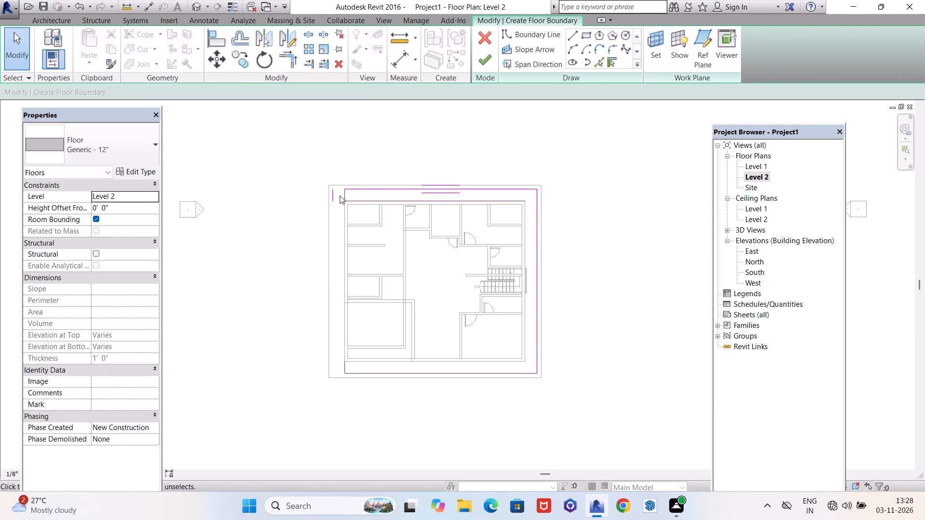
left_click(333, 193)
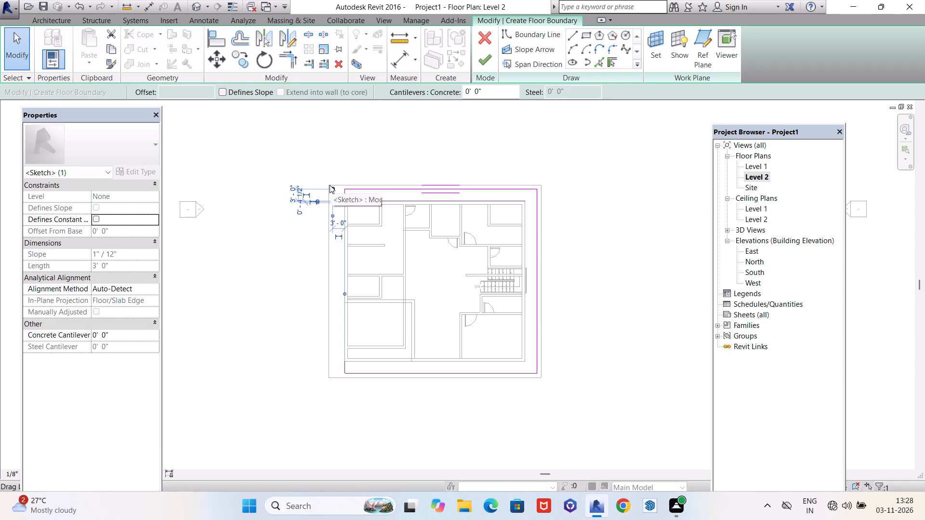
key("Delete")
Draw 3' boundary lines from the house's northeast outer corner to the north edge and from its southeast outer corner to the south edge.
scroll(278, 187, "down", 3)
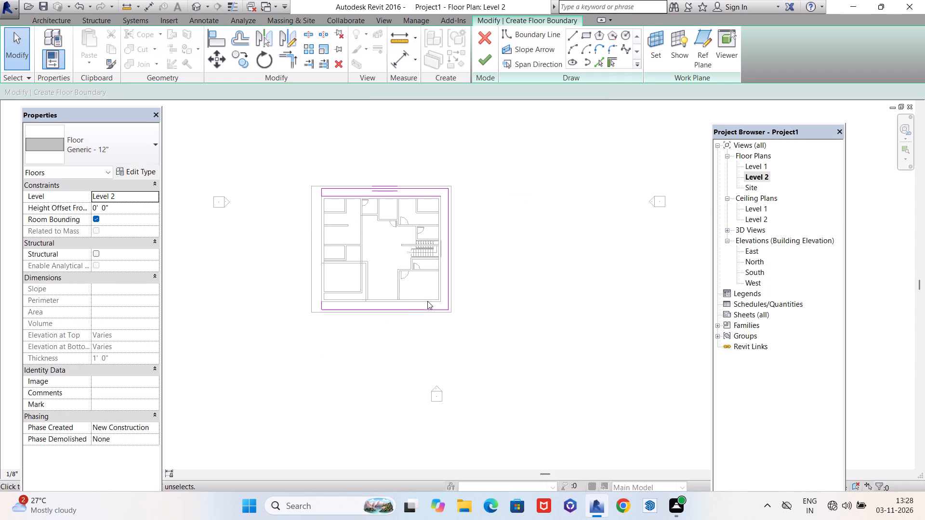
scroll(429, 296, "up", 3)
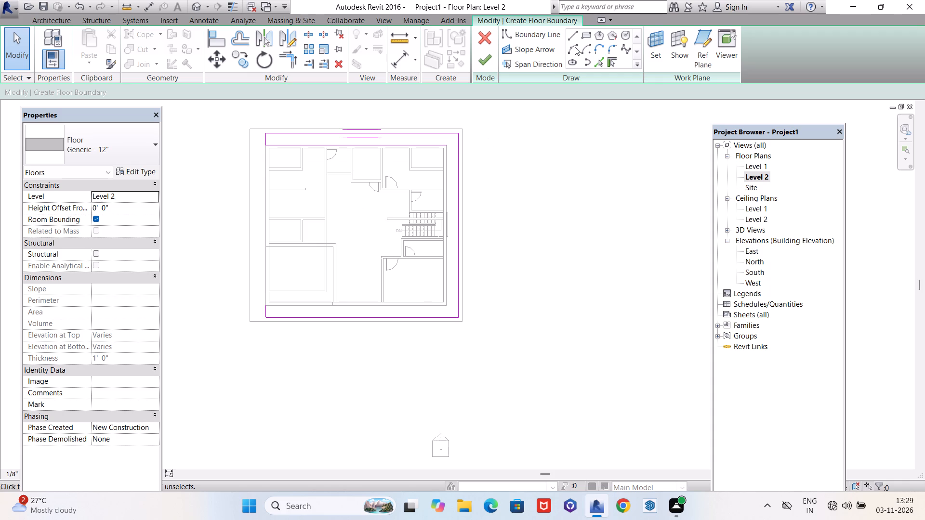
left_click(573, 40)
scroll(431, 155, "up", 3)
scroll(451, 143, "down", 1)
scroll(451, 143, "up", 3)
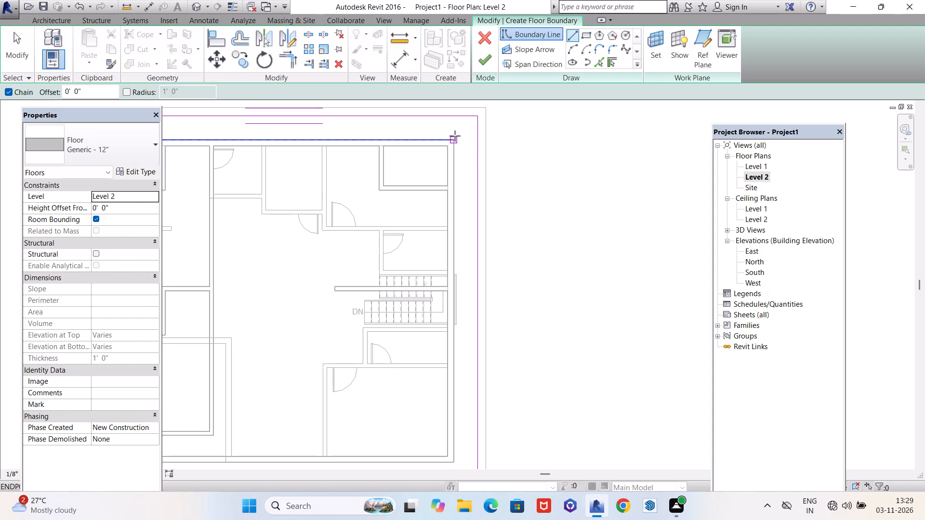
left_click(452, 139)
left_click(452, 115)
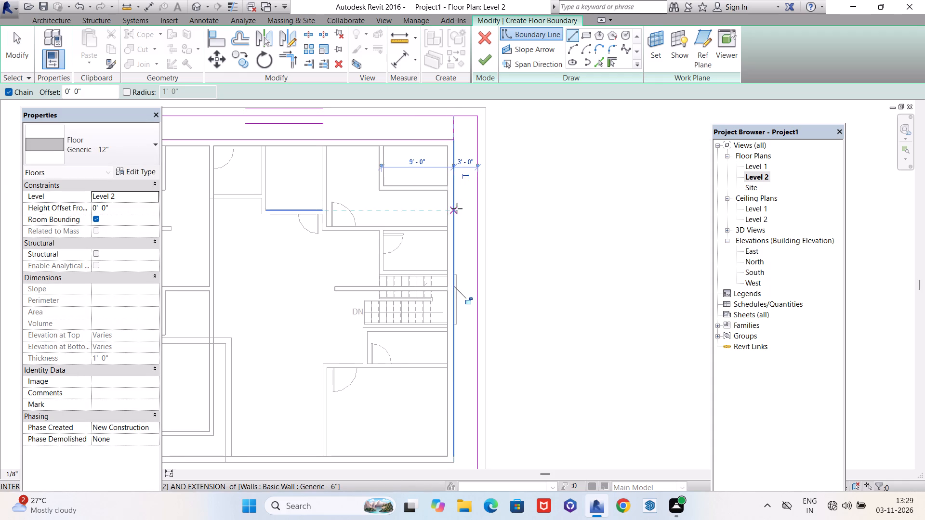
scroll(457, 208, "down", 3)
scroll(438, 409, "up", 4)
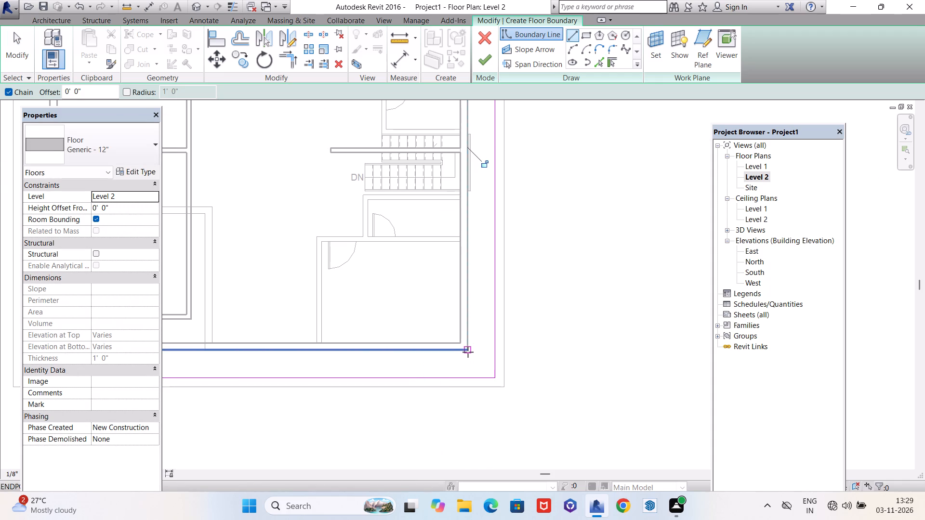
left_click(468, 352)
left_click(467, 376)
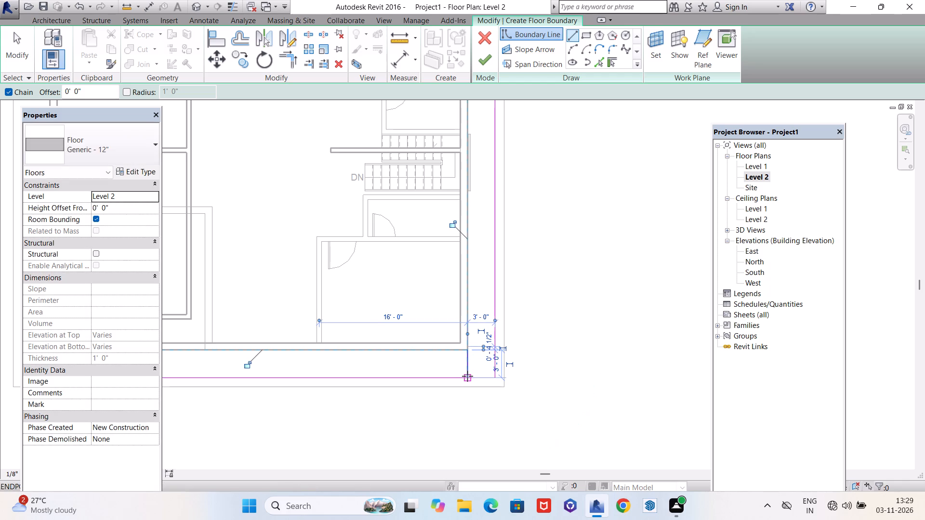
key("Escape")
Trim the south and north boundary edges to corners with the short southeast and northeast lines, keeping the western parts.
left_click(289, 58)
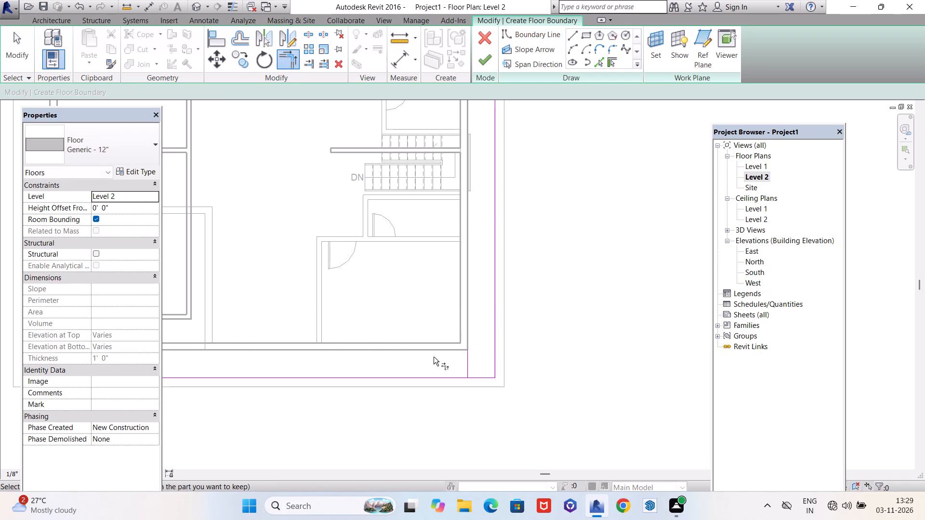
left_click(467, 369)
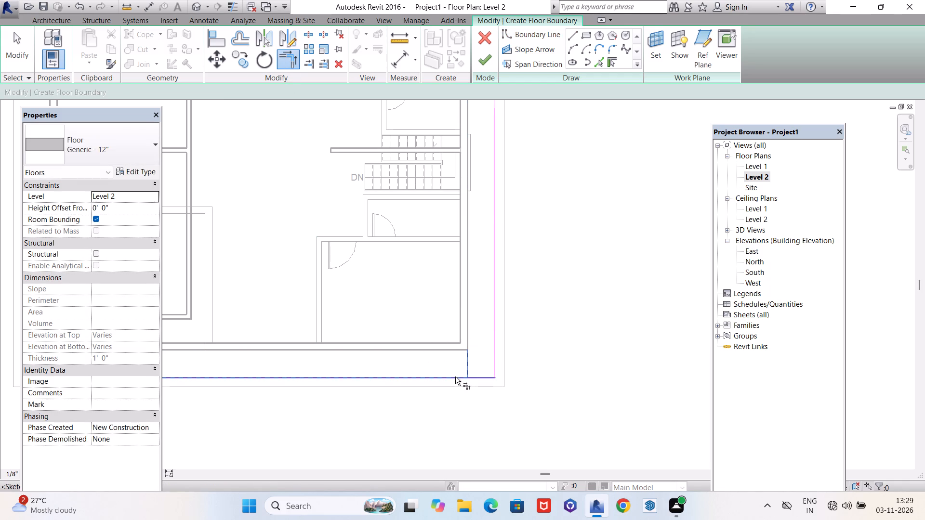
left_click(455, 377)
scroll(459, 379, "down", 4)
scroll(460, 377, "up", 1)
scroll(460, 377, "down", 2)
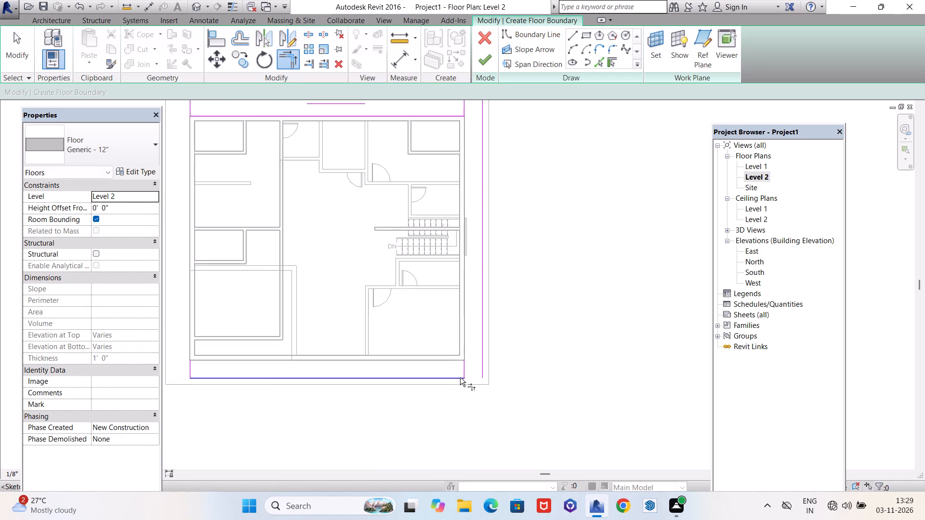
scroll(460, 377, "down", 1)
scroll(460, 195, "up", 6)
scroll(472, 197, "down", 2)
scroll(472, 197, "up", 1)
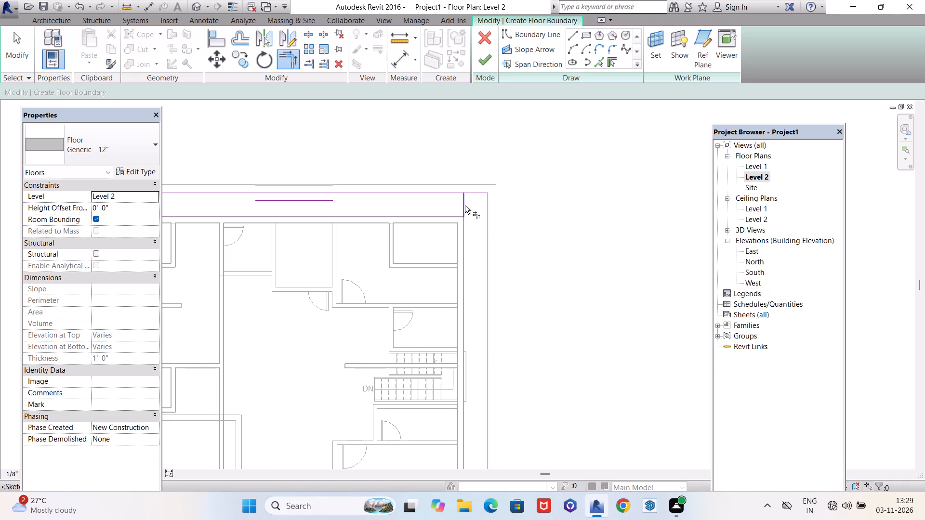
left_click(465, 206)
left_click(457, 195)
key("Escape")
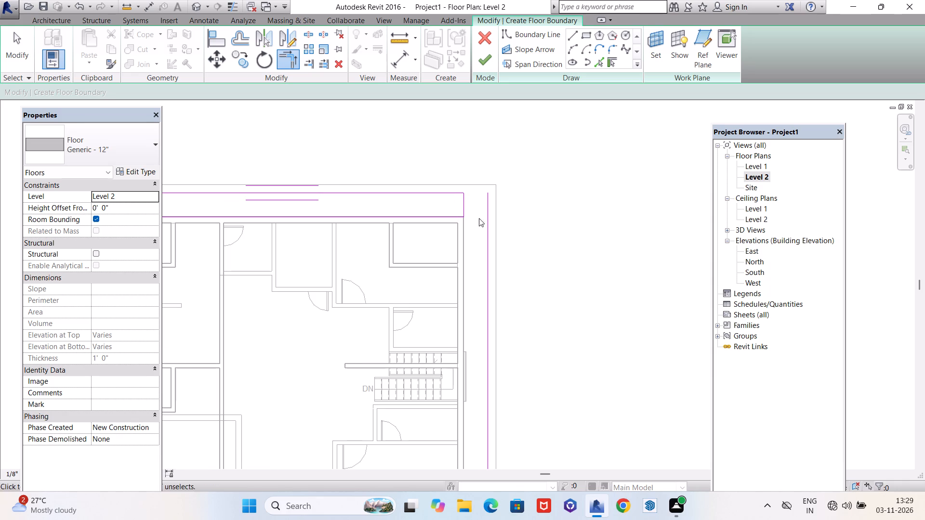
Delete the rectangle's leftover east boundary edge.
left_click(488, 234)
key("Delete")
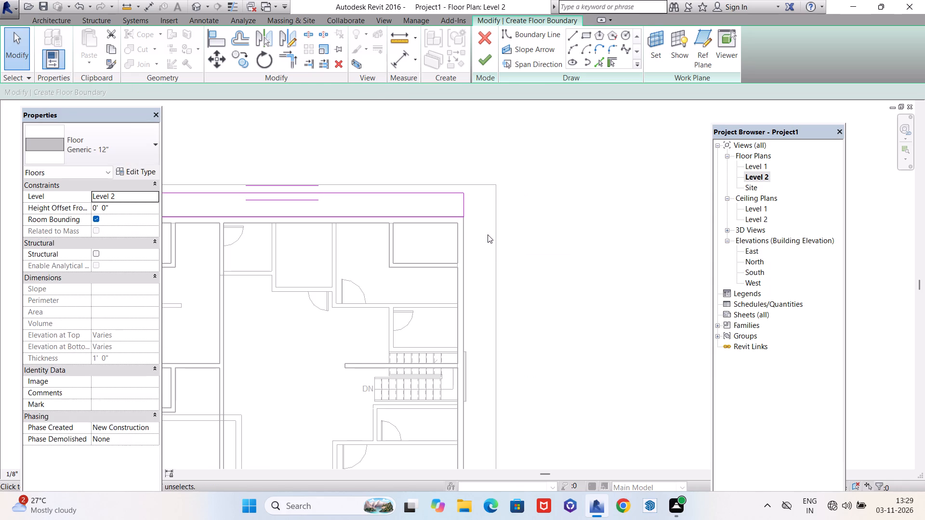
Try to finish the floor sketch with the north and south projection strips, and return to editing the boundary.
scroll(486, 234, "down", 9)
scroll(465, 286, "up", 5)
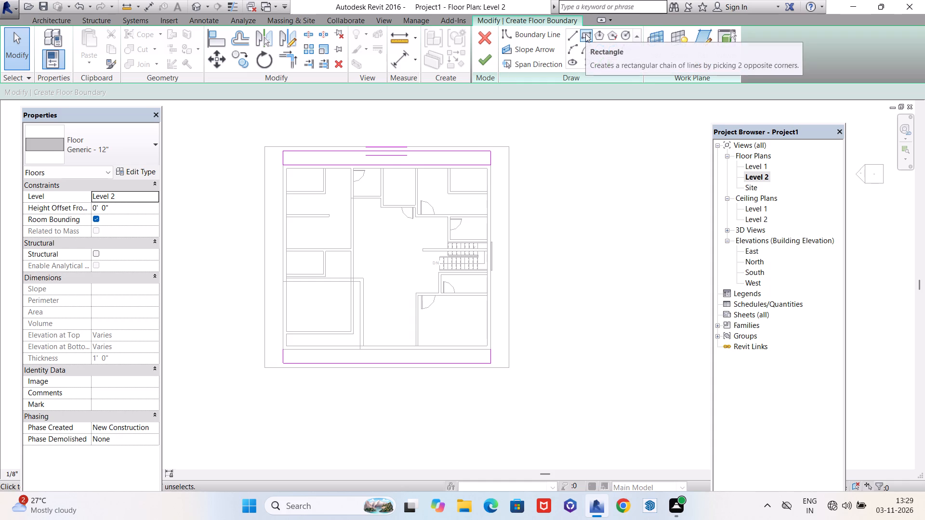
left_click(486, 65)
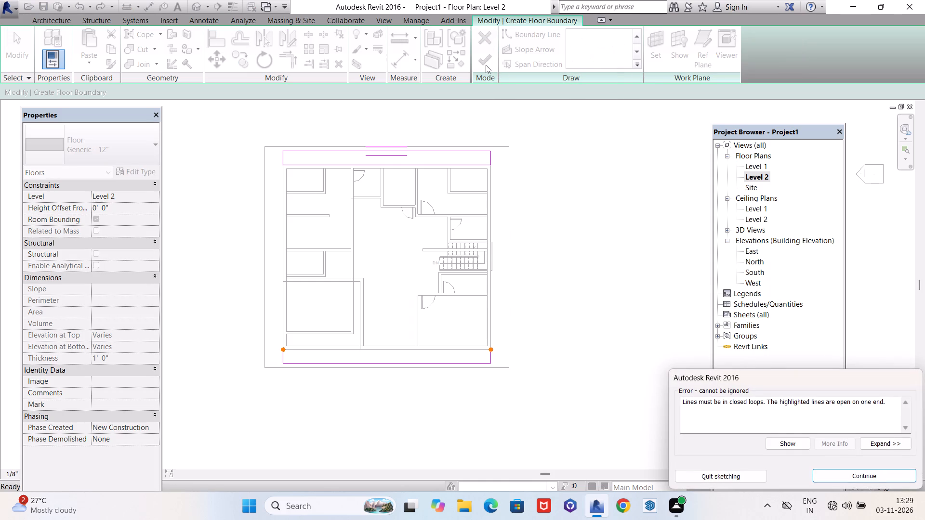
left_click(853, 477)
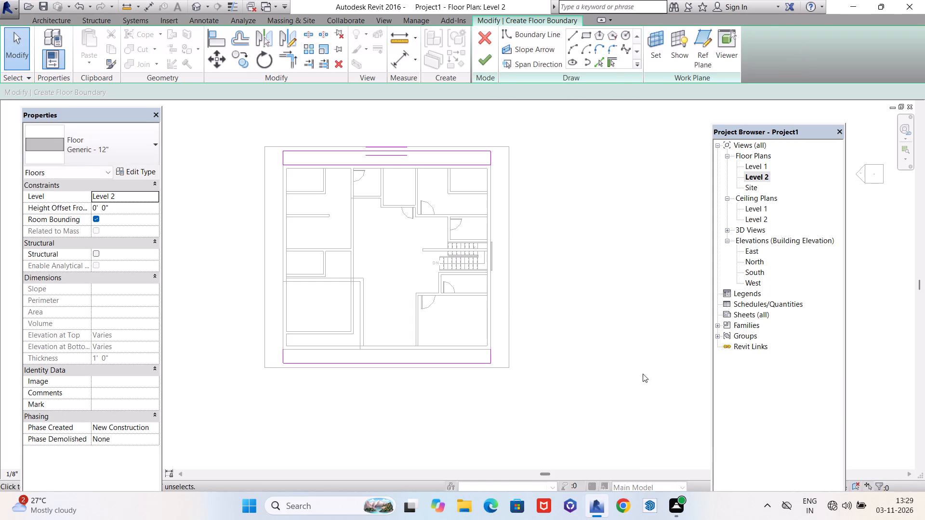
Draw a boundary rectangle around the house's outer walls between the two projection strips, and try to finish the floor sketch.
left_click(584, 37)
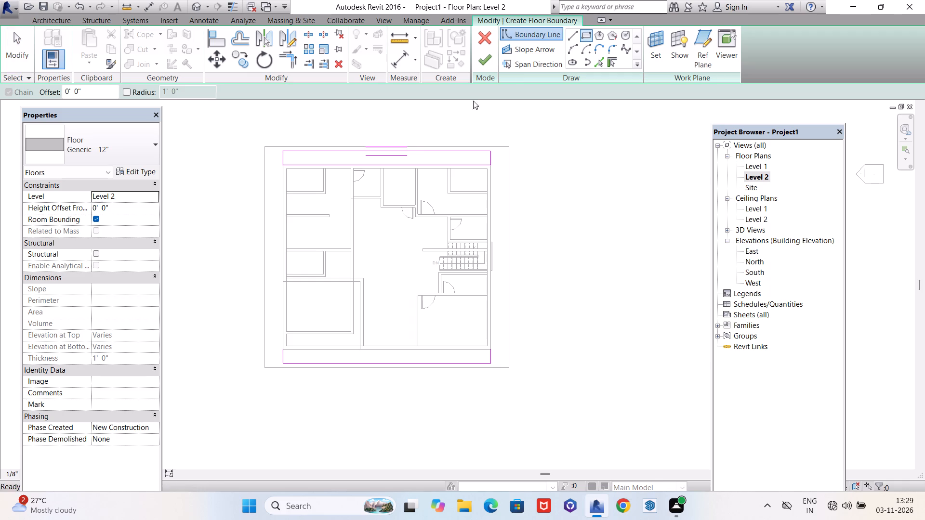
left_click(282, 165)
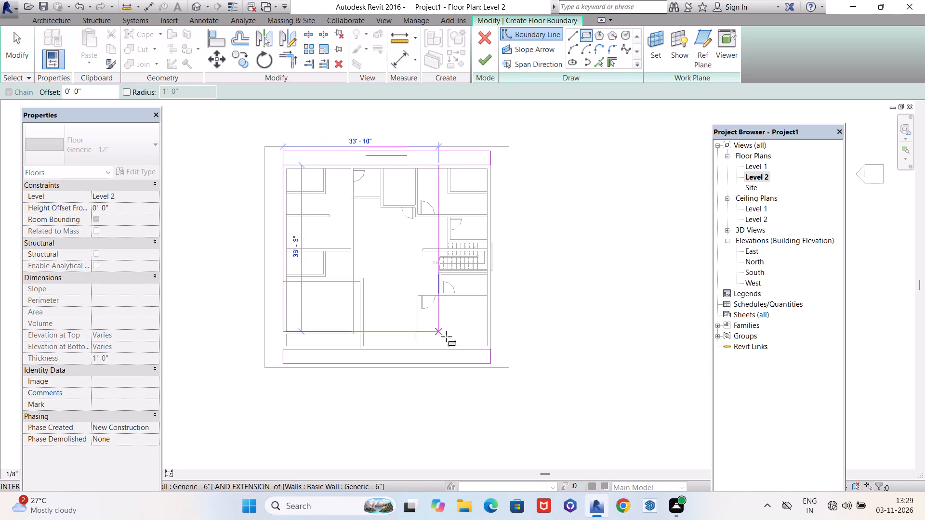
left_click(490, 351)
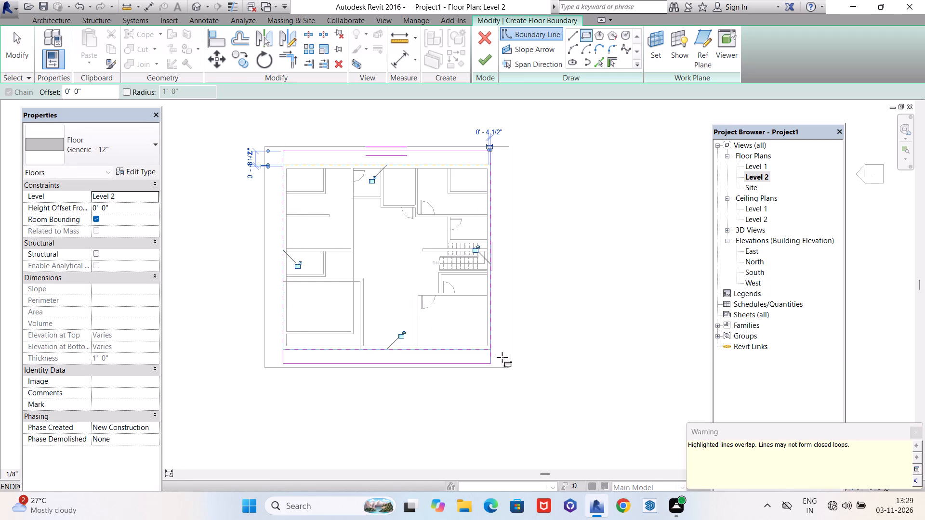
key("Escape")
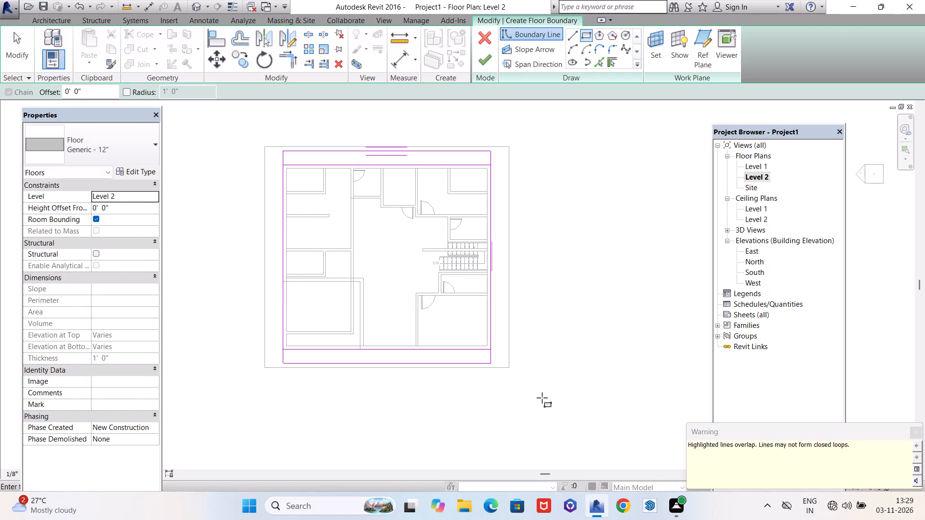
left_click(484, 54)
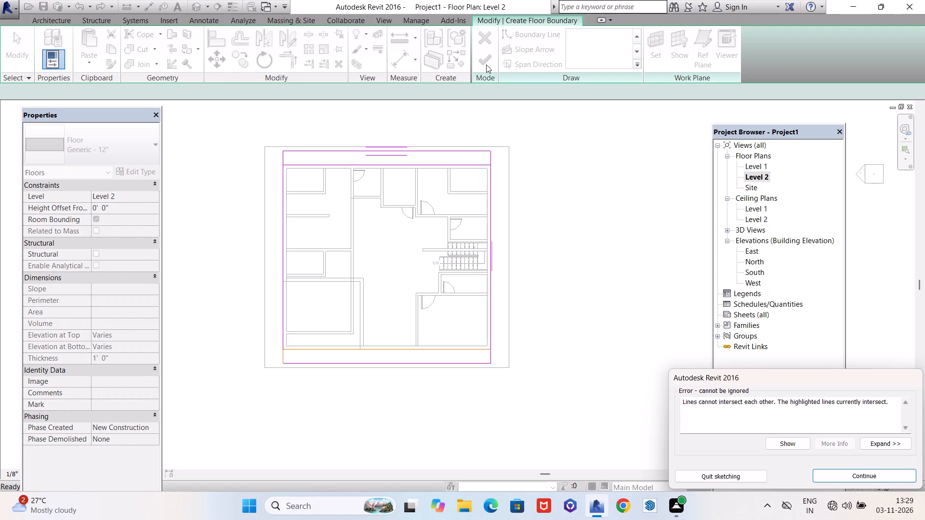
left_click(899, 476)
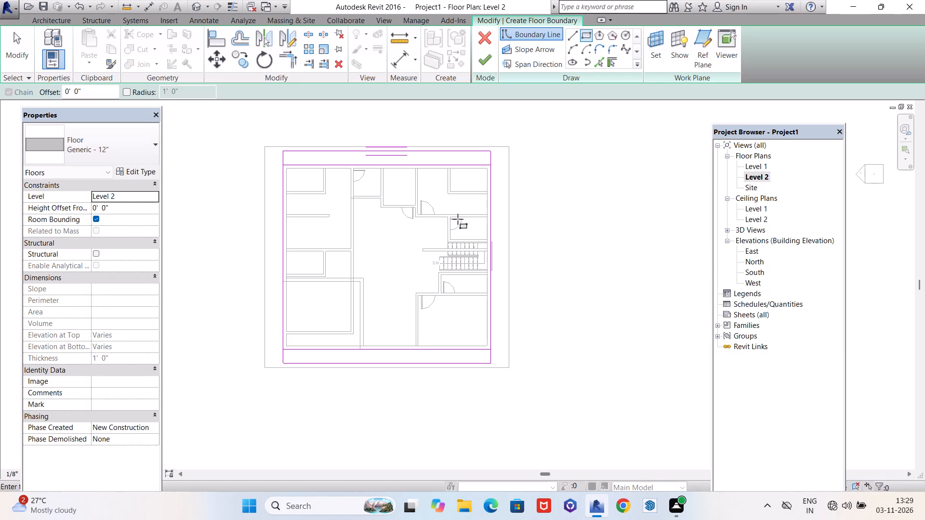
Retry finishing the floor sketch from the 3D view and examine the highlighted boundary lines on the model.
left_click(194, 4)
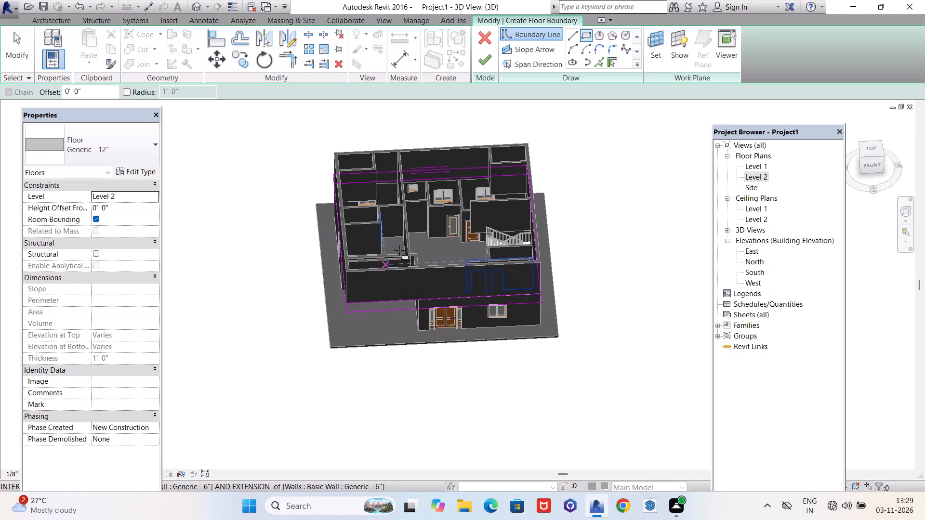
left_click(481, 59)
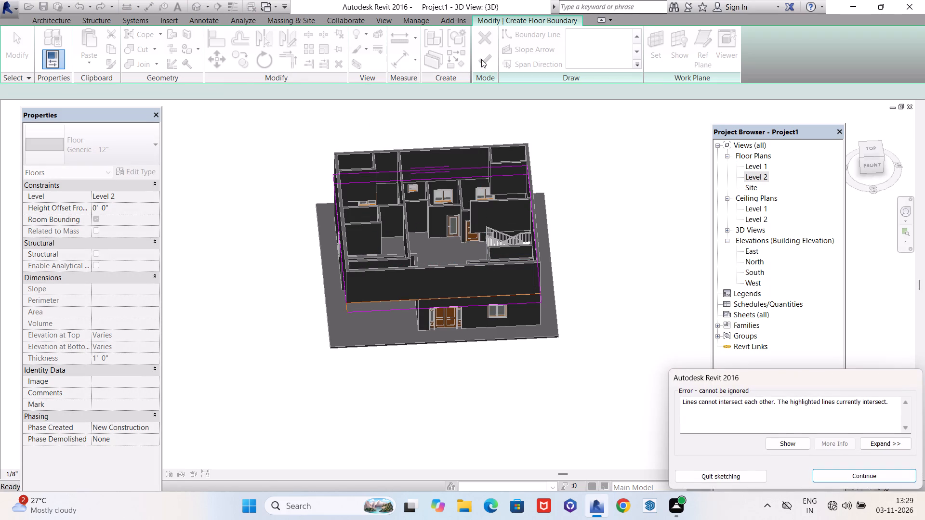
left_click(789, 442)
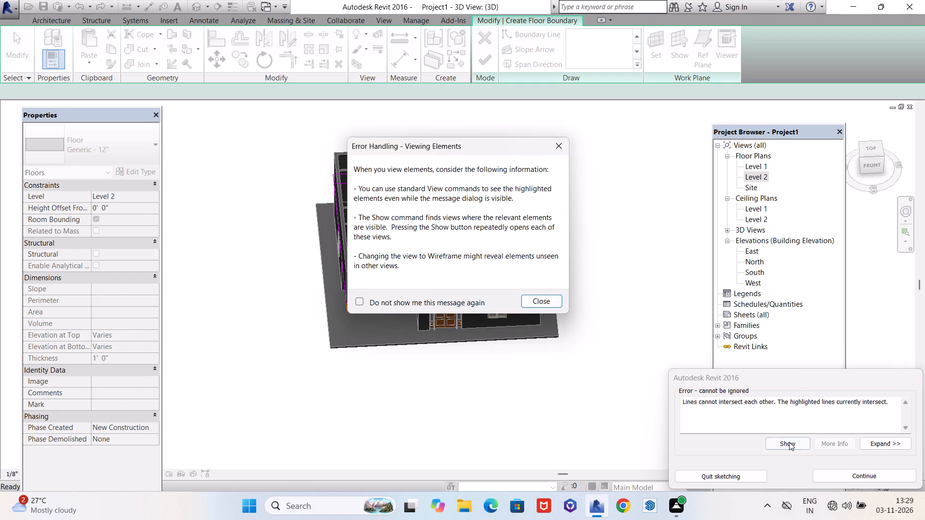
left_click(555, 145)
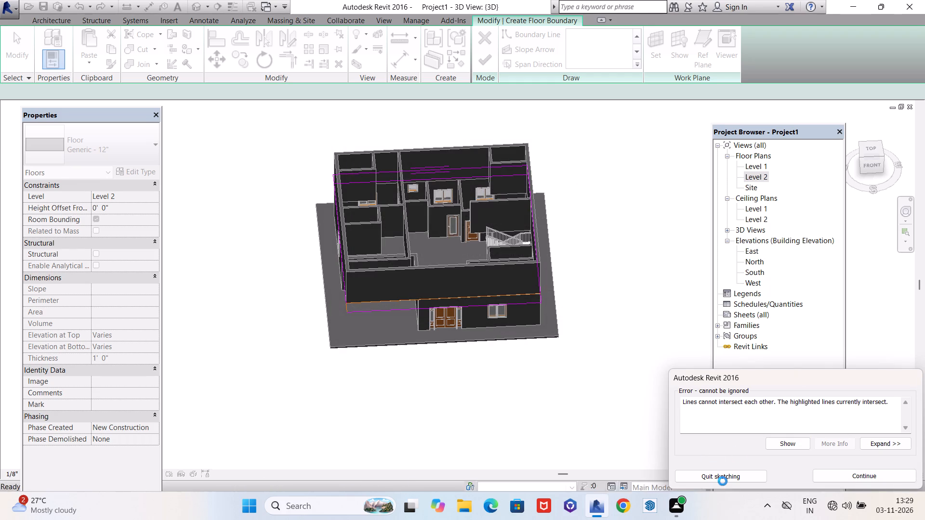
scroll(585, 429, "down", 4)
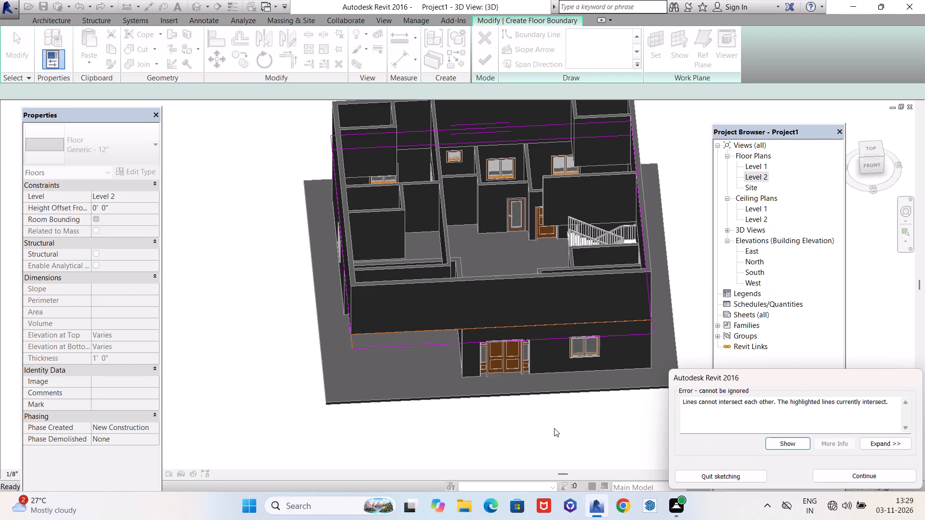
scroll(551, 429, "down", 1)
middle_click_drag(530, 444, 673, 255)
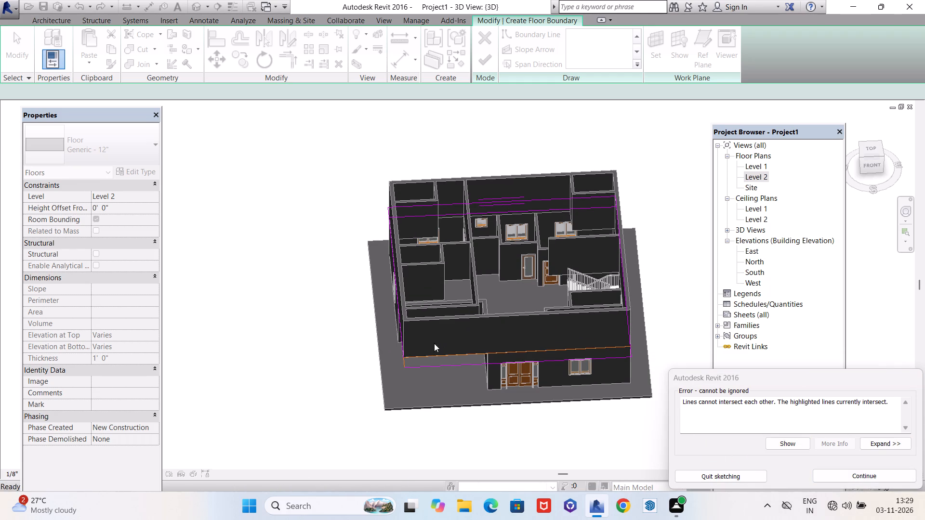
middle_click_drag(418, 358, 430, 301, "shift")
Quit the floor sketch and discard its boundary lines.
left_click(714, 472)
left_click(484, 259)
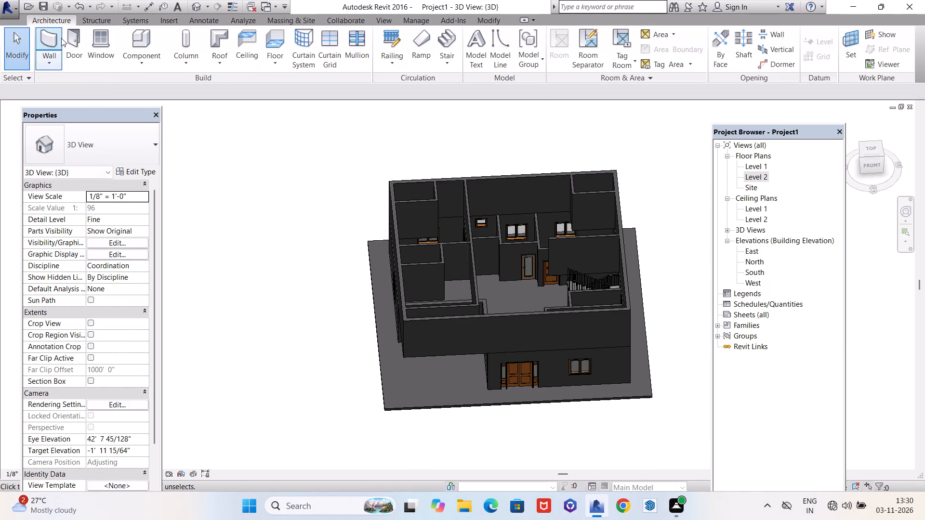
Start a new floor boundary sketch in the Level 2 floor plan.
double_click(761, 175)
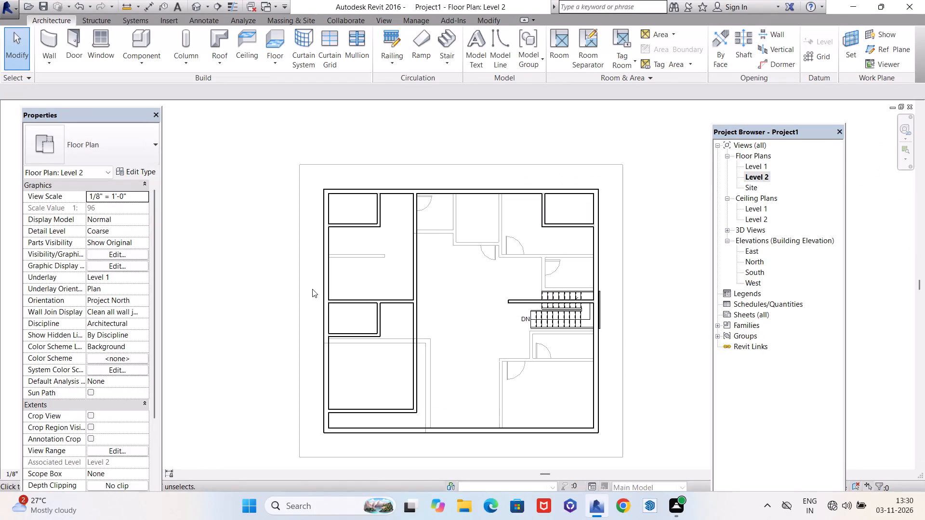
scroll(261, 251, "down", 2)
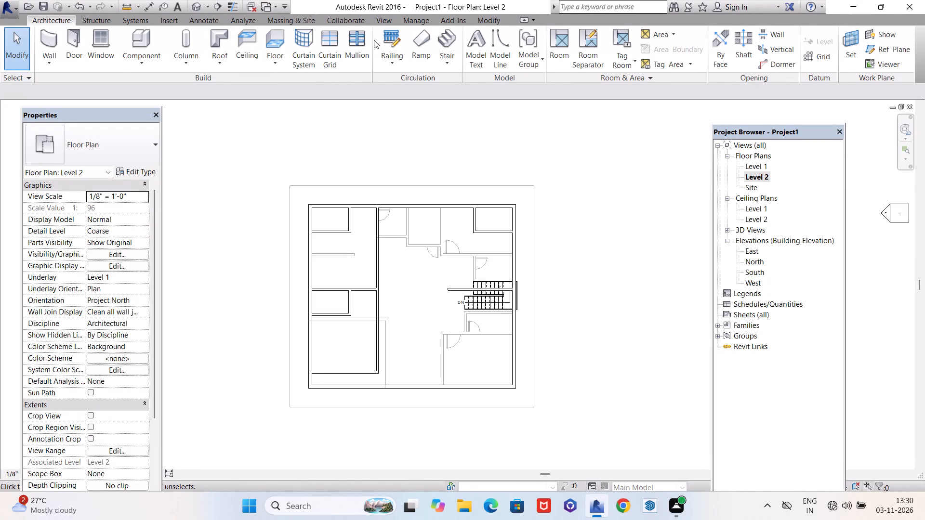
left_click(281, 60)
left_click(300, 84)
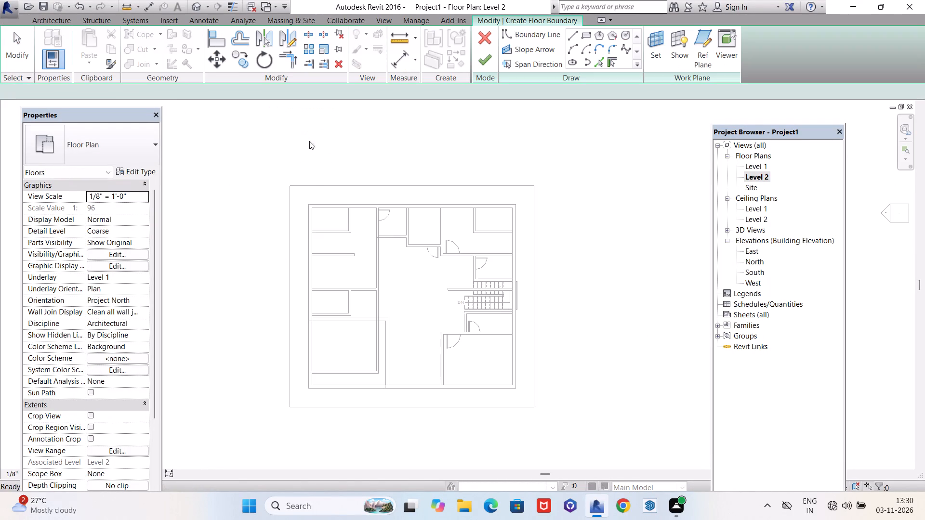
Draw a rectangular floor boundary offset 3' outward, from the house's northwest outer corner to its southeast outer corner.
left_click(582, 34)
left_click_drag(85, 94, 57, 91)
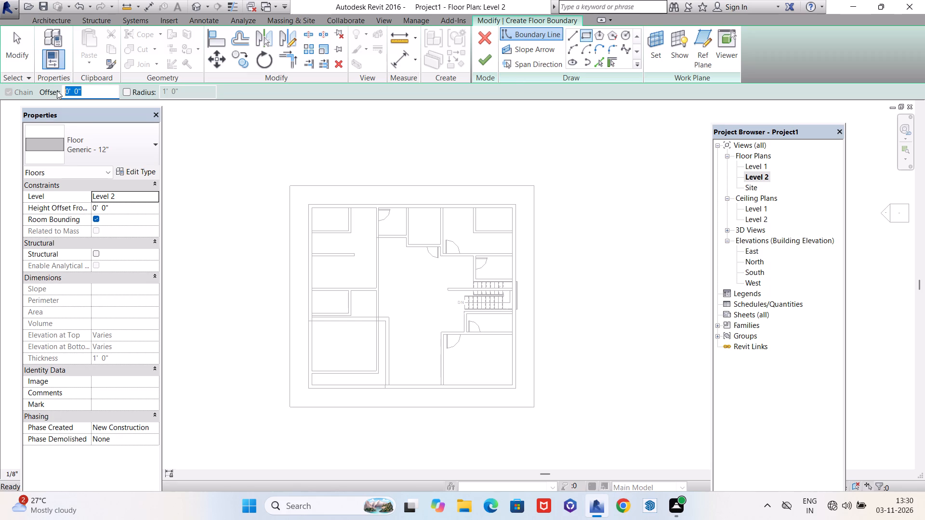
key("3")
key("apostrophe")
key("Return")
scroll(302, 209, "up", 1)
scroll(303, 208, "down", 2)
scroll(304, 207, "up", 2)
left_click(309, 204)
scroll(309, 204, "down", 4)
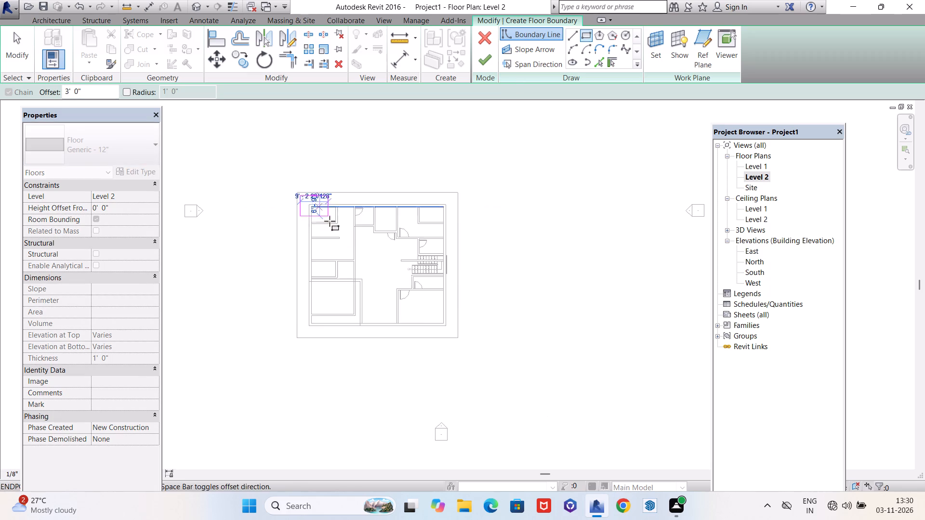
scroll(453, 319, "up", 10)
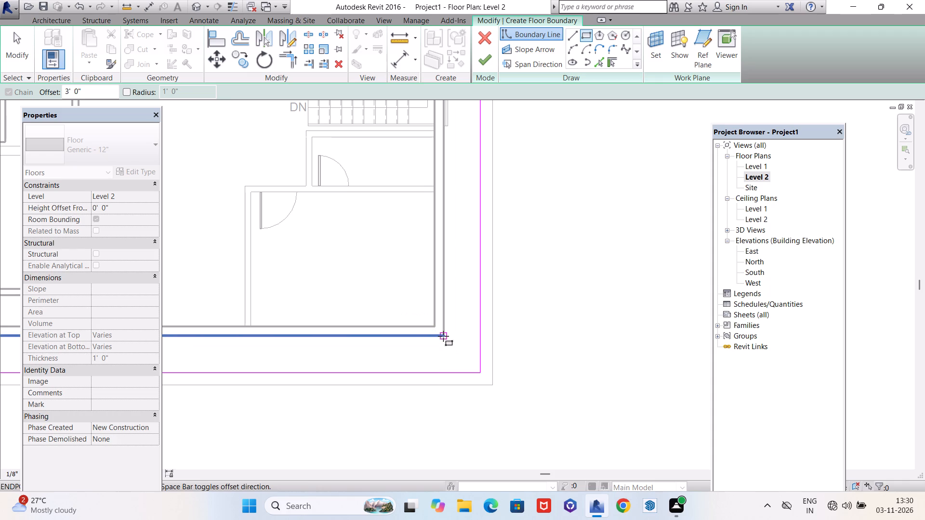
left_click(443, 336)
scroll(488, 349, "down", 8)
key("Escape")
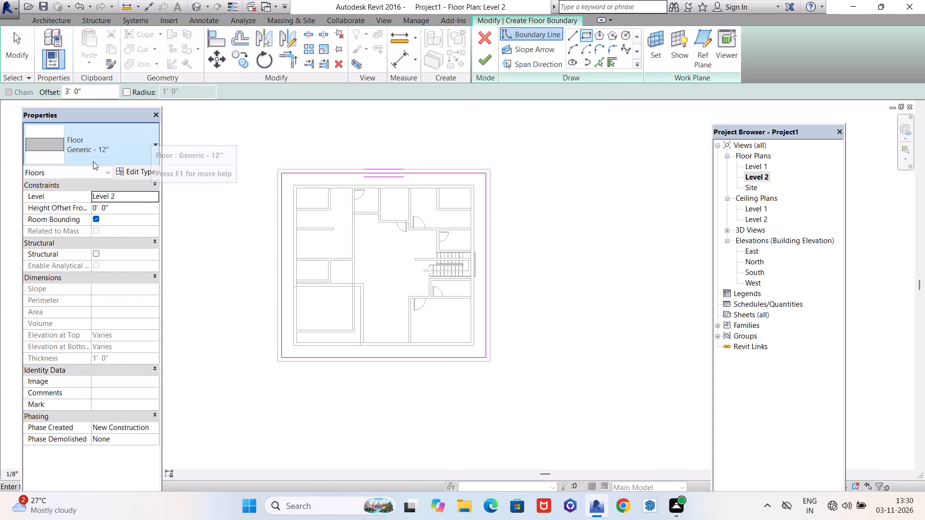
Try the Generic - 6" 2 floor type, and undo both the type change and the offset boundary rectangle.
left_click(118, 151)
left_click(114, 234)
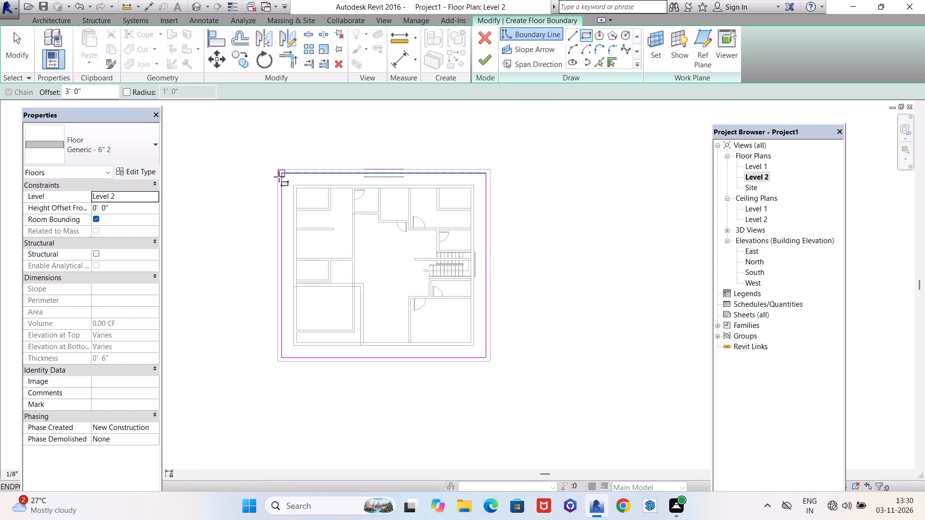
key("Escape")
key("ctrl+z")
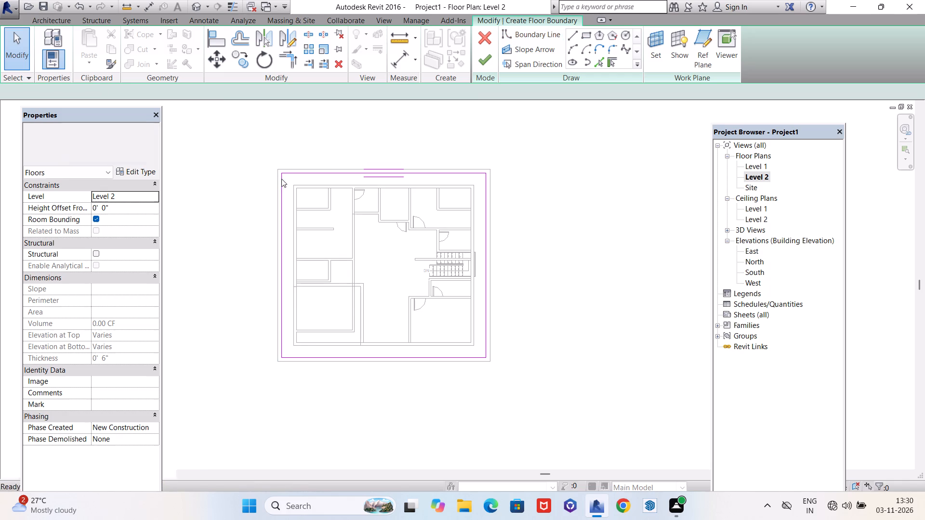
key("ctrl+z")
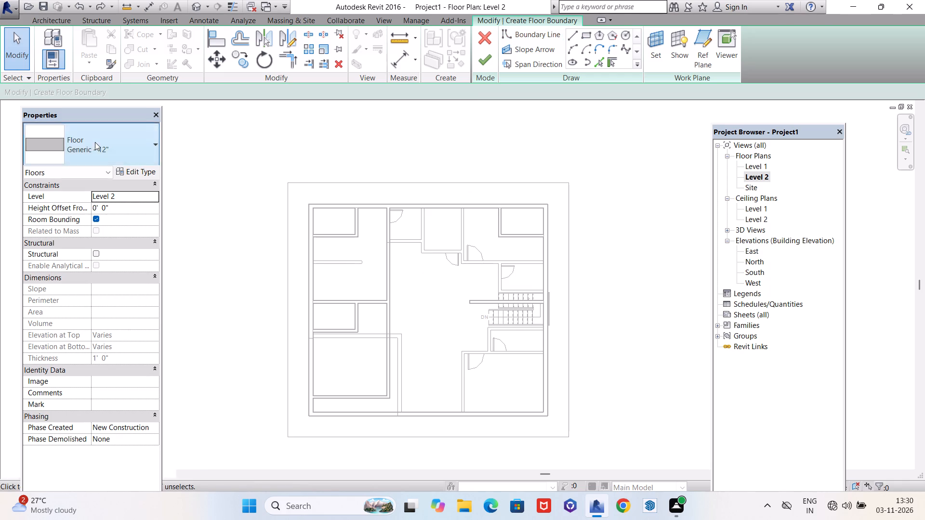
Set the floor type to Generic - 6" 2.
left_click(95, 142)
left_click(107, 231)
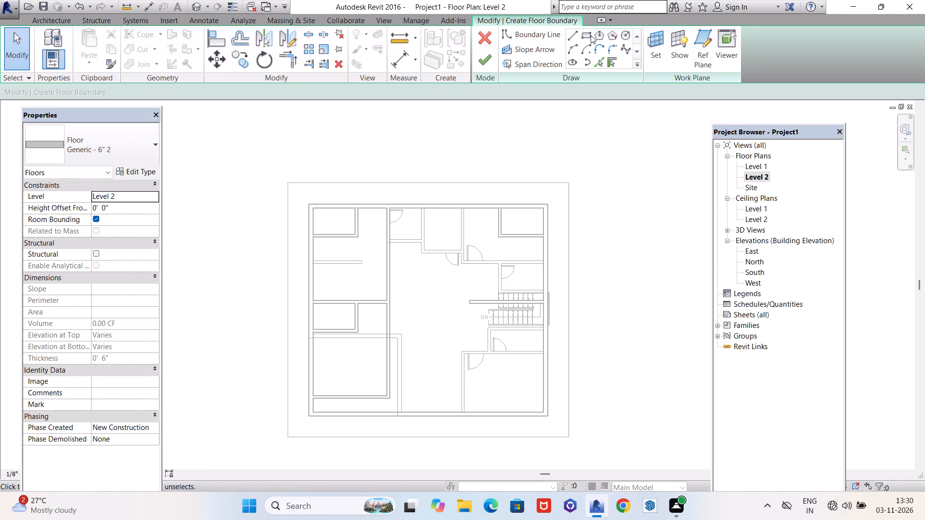
Draw a rectangular boundary offset 3' outside the house's northwest and southeast outer corners, and finish the floor.
left_click(591, 35)
left_click_drag(111, 91, 63, 91)
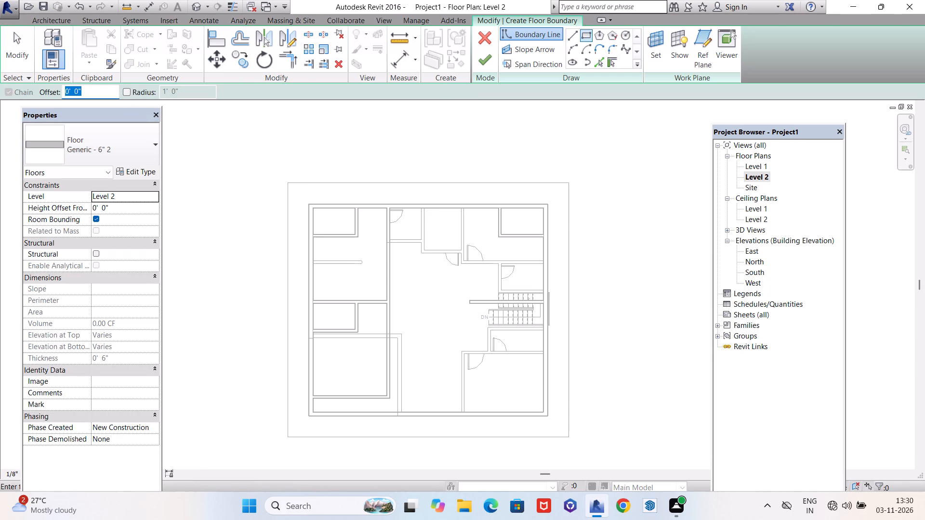
left_click_drag(63, 91, 57, 91)
key("3")
key("apostrophe")
key("Return")
left_click(308, 205)
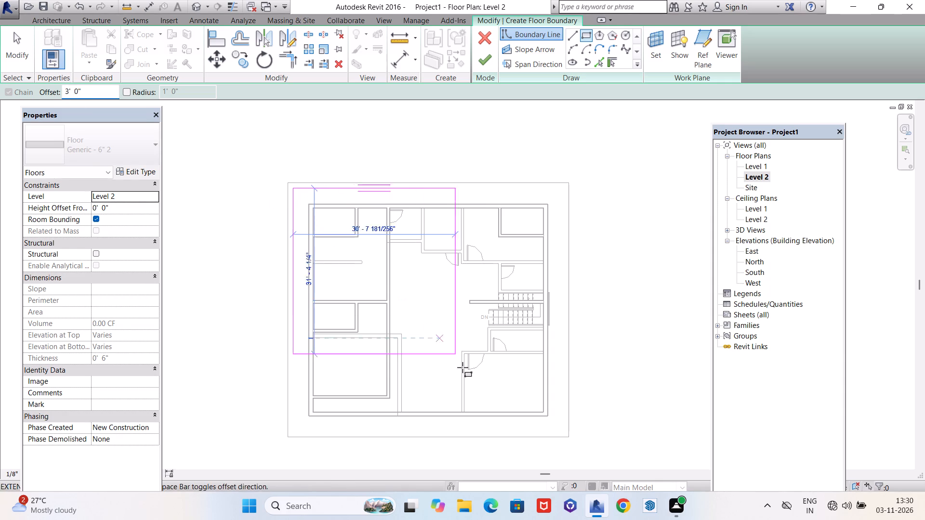
left_click(548, 416)
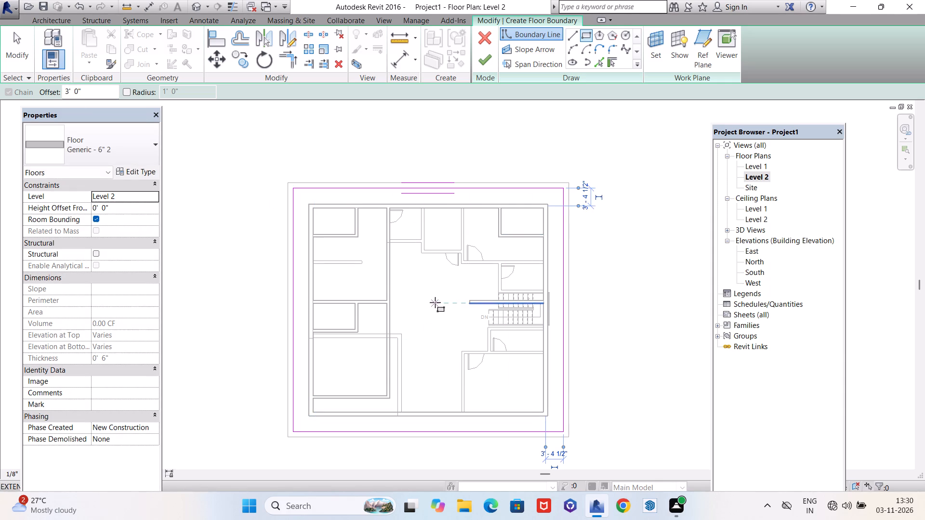
scroll(435, 302, "down", 4)
scroll(434, 380, "up", 6)
key("Escape")
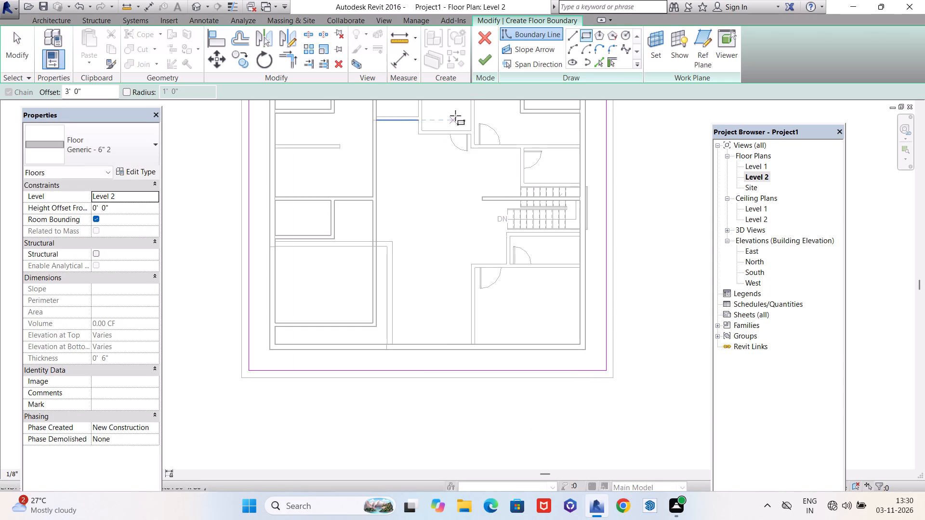
left_click(486, 58)
scroll(448, 371, "down", 3)
type("``")
left_click(627, 339)
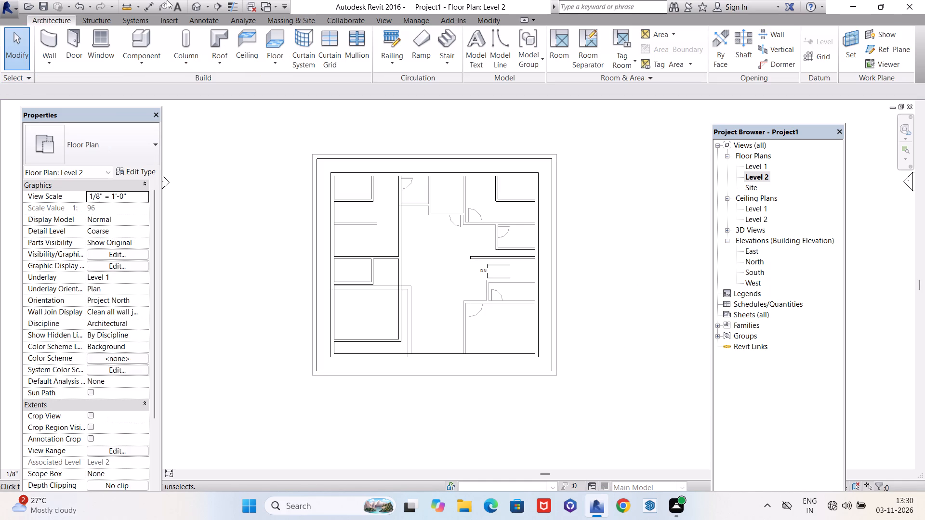
Examine the two-storey house in 3D from several sides, checking the new upper floor slab, its overhang and the stair area.
left_click(198, 8)
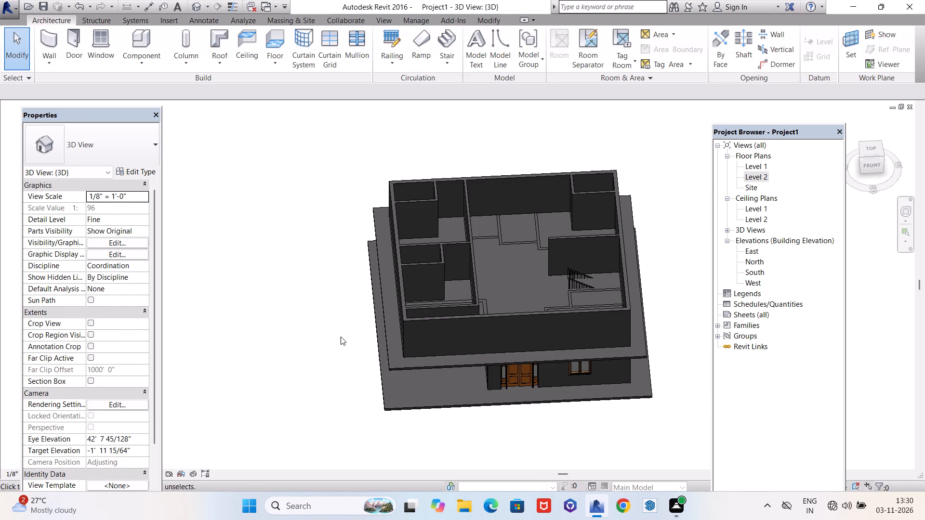
middle_click_drag(355, 350, 124, 195, "shift")
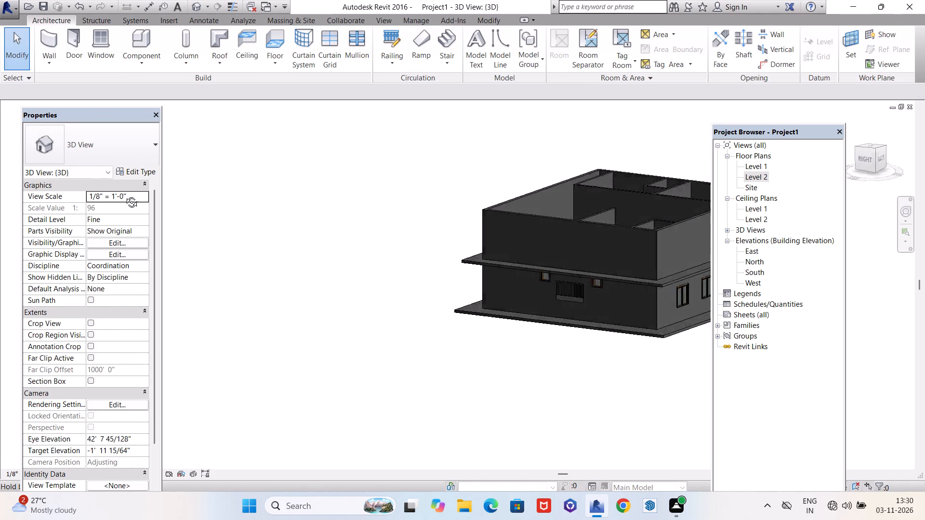
middle_click_drag(124, 195, 520, 259, "shift")
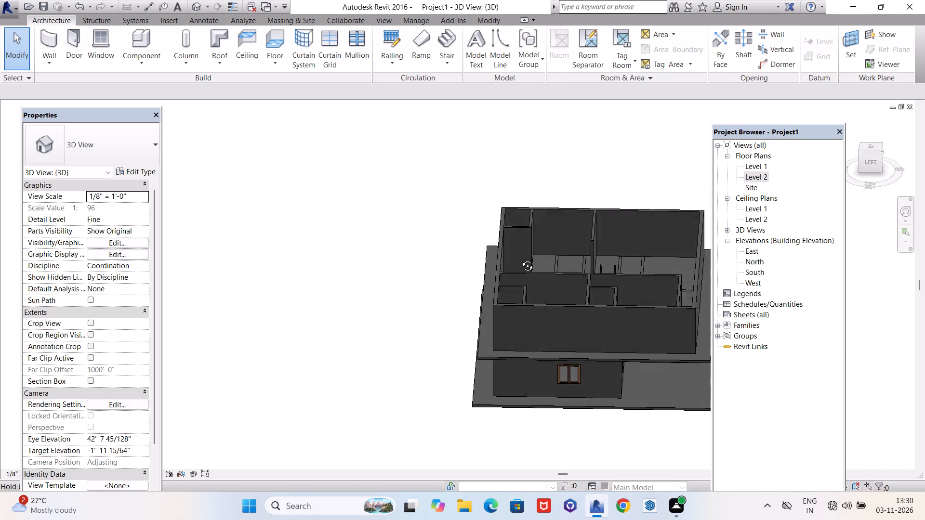
middle_click_drag(520, 259, 164, 234, "shift")
scroll(406, 300, "down", 4)
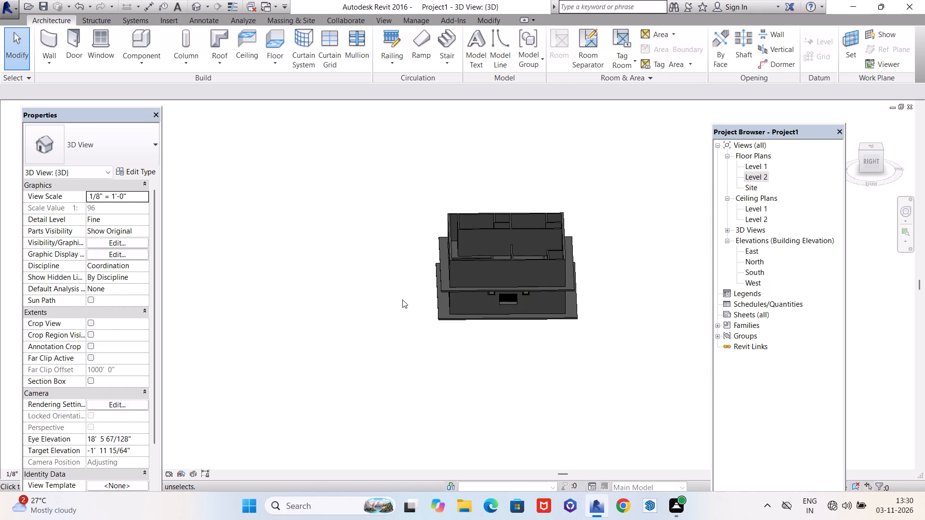
middle_click_drag(386, 188, 430, 361, "shift")
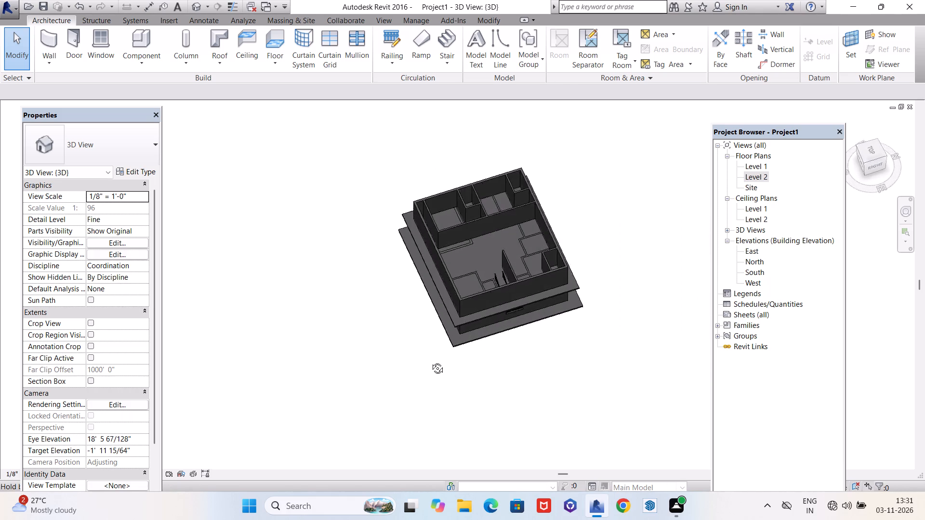
middle_click_drag(430, 361, 603, 289, "shift")
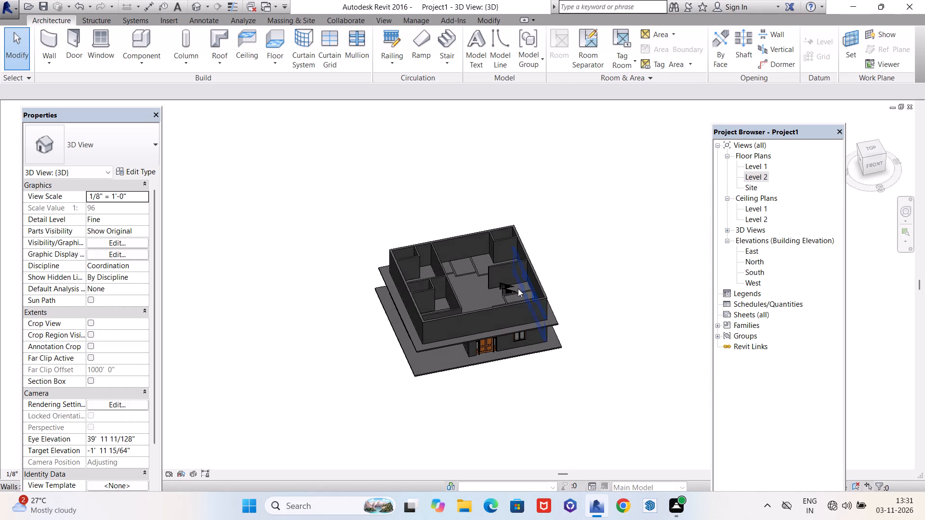
scroll(511, 291, "up", 10)
scroll(502, 304, "down", 3)
scroll(501, 306, "up", 2)
scroll(501, 307, "down", 1)
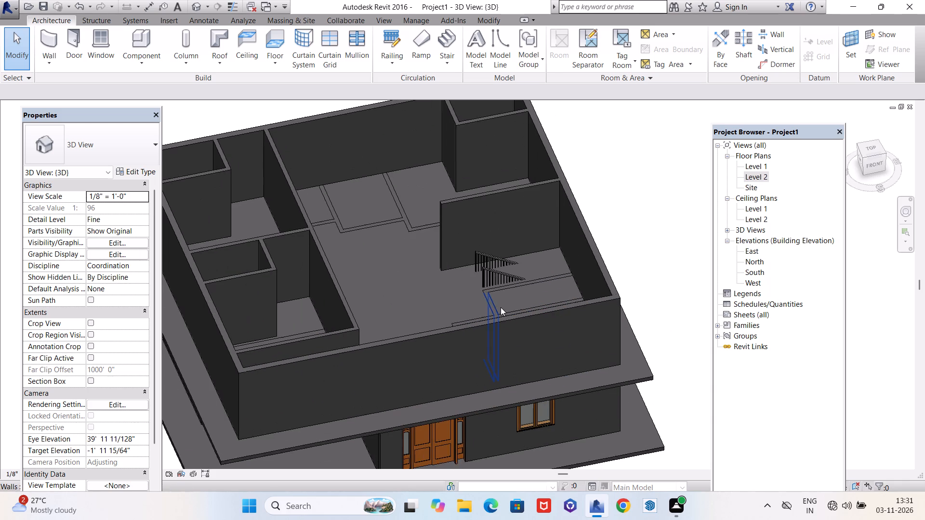
scroll(496, 304, "down", 4)
middle_click_drag(471, 321, 447, 191, "shift")
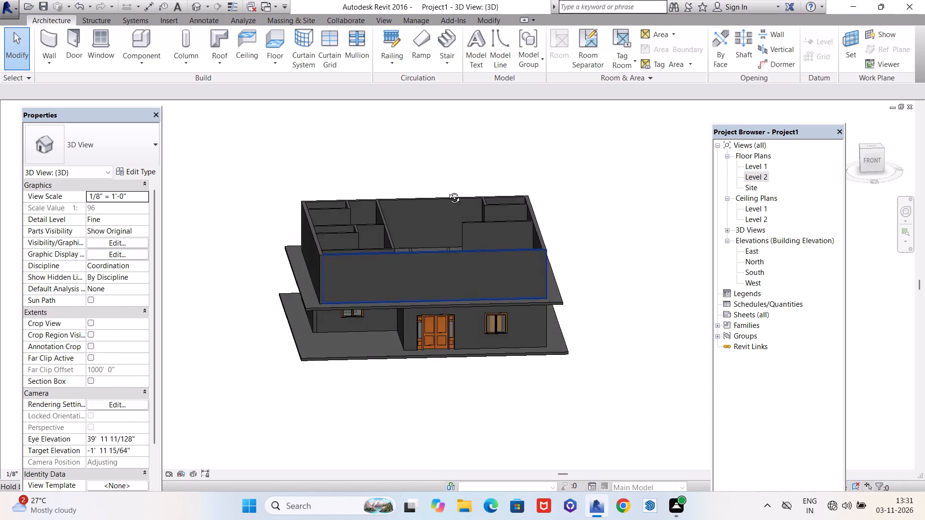
middle_click_drag(447, 191, 404, 358, "shift")
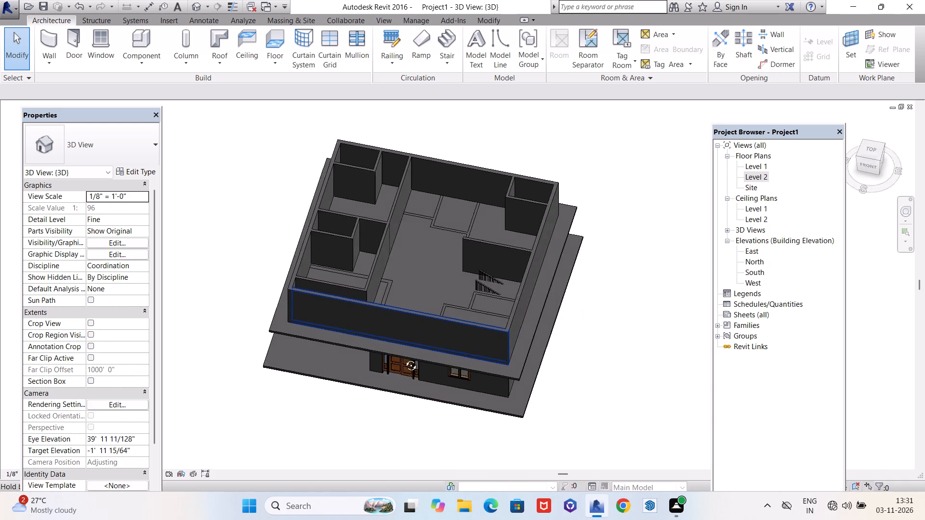
middle_click_drag(404, 358, 410, 255, "shift")
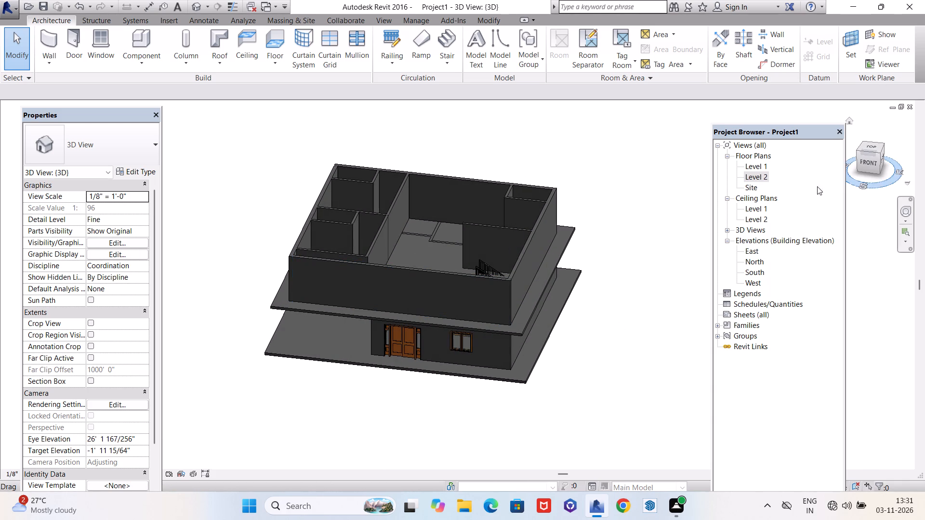
On Level 2, draw a Generic - 6" wall offset 14' west of the east outer wall, from the stair's north wall to the north outer wall.
double_click(756, 176)
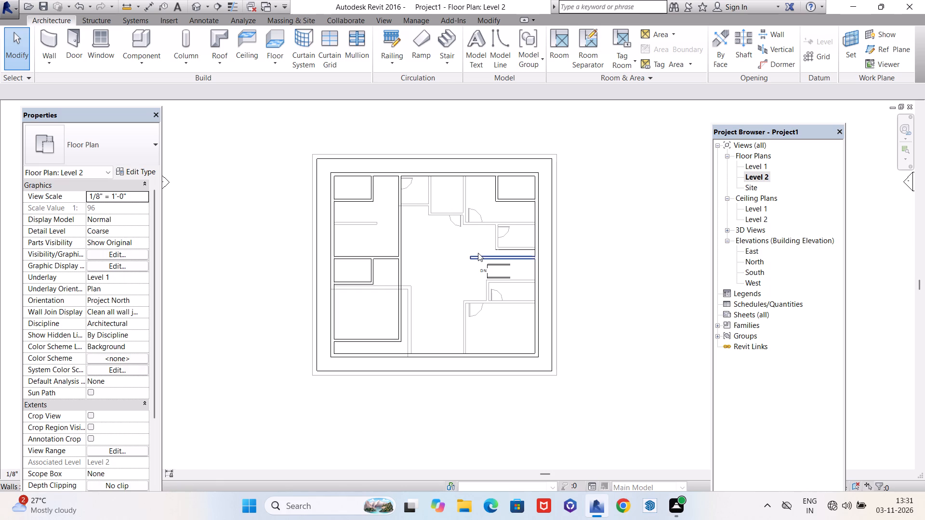
scroll(478, 253, "up", 5)
scroll(457, 312, "down", 3)
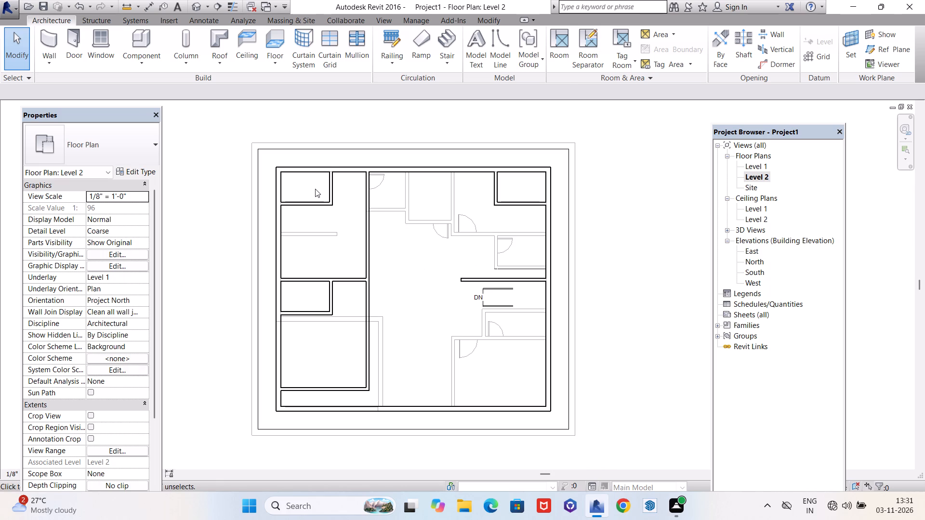
left_click(42, 39)
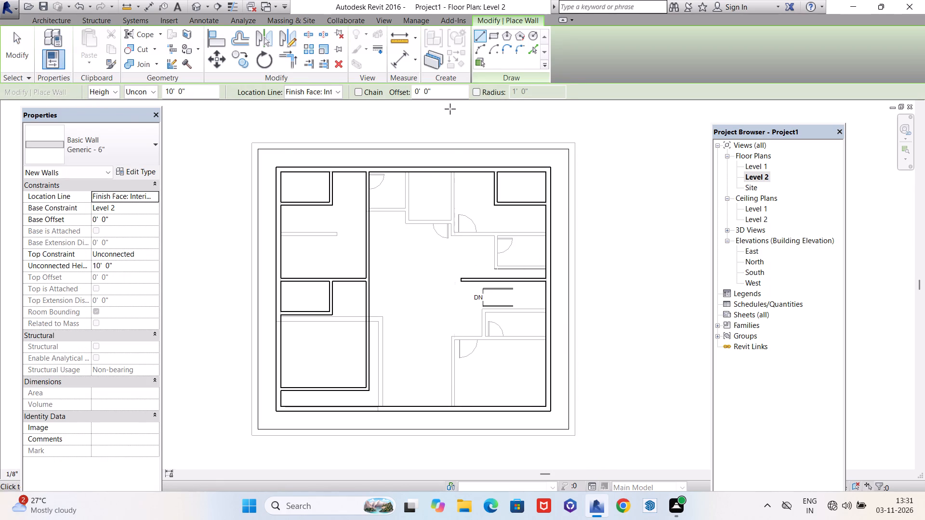
left_click_drag(432, 91, 410, 92)
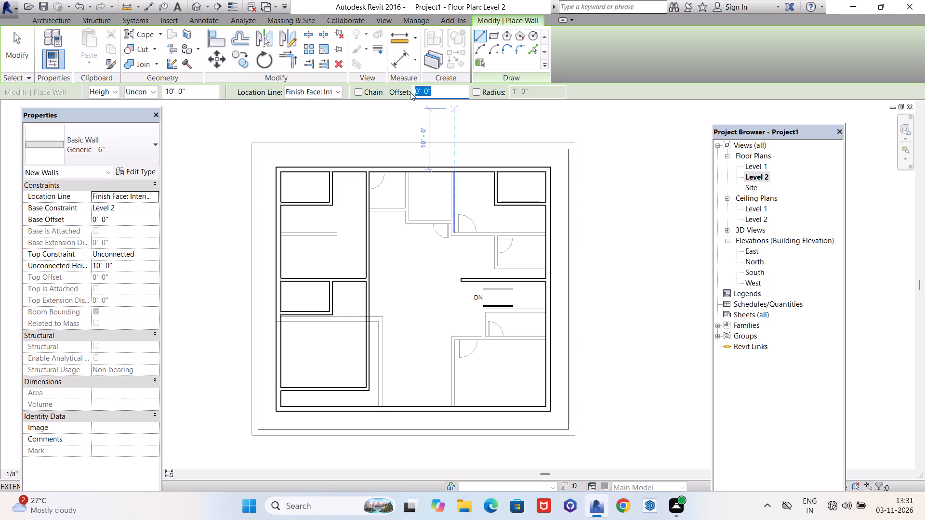
type("14'")
key("Return")
scroll(469, 259, "up", 5)
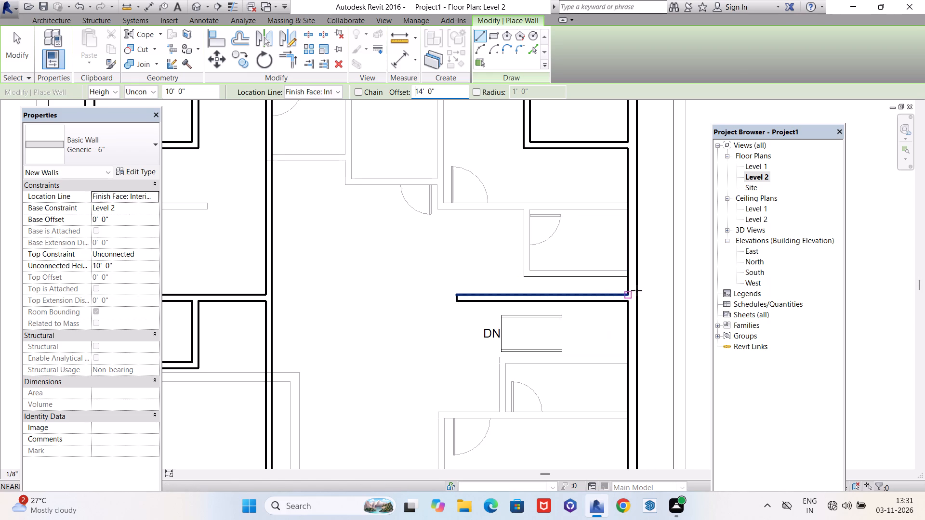
left_click(628, 292)
scroll(601, 275, "down", 9)
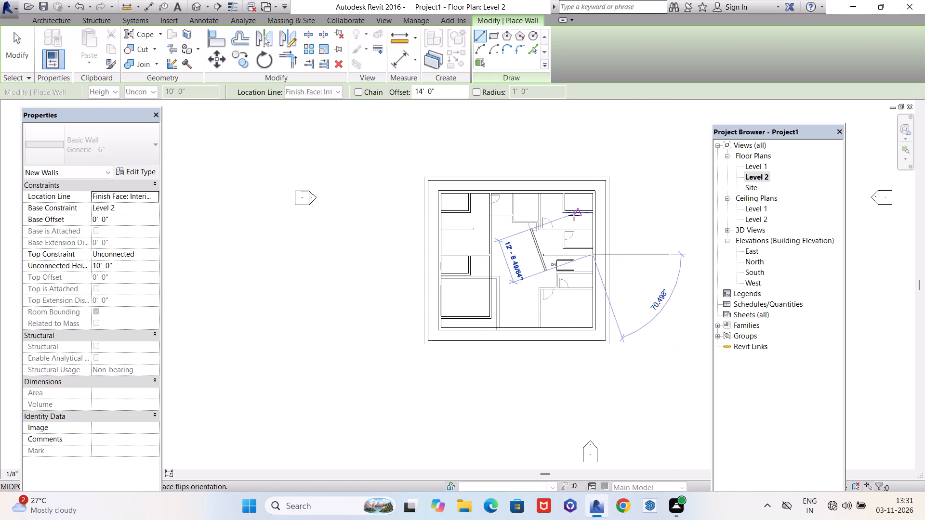
scroll(591, 191, "up", 6)
left_click(593, 195)
scroll(520, 213, "down", 4)
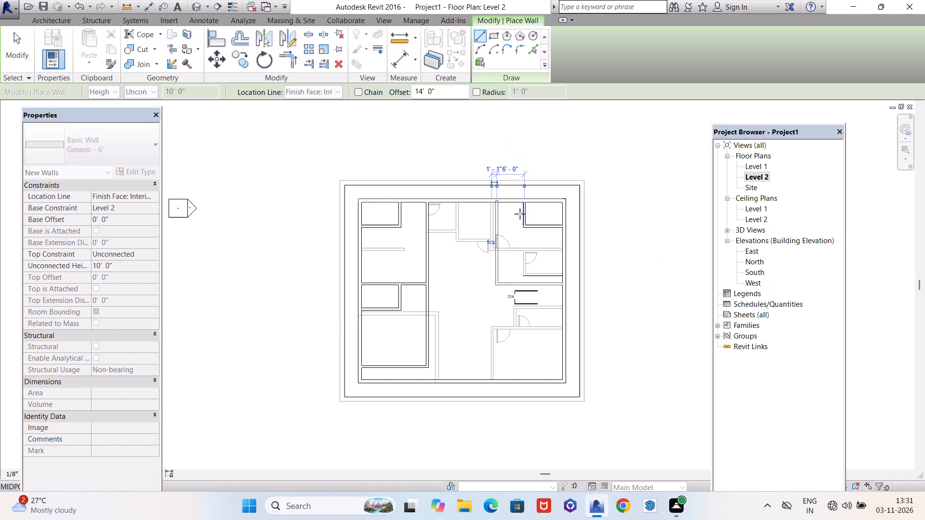
key("Escape")
Examine the upper storey in 3D, checking the wall layout and where the stair railings meet the Level 2 slab.
scroll(516, 220, "down", 11)
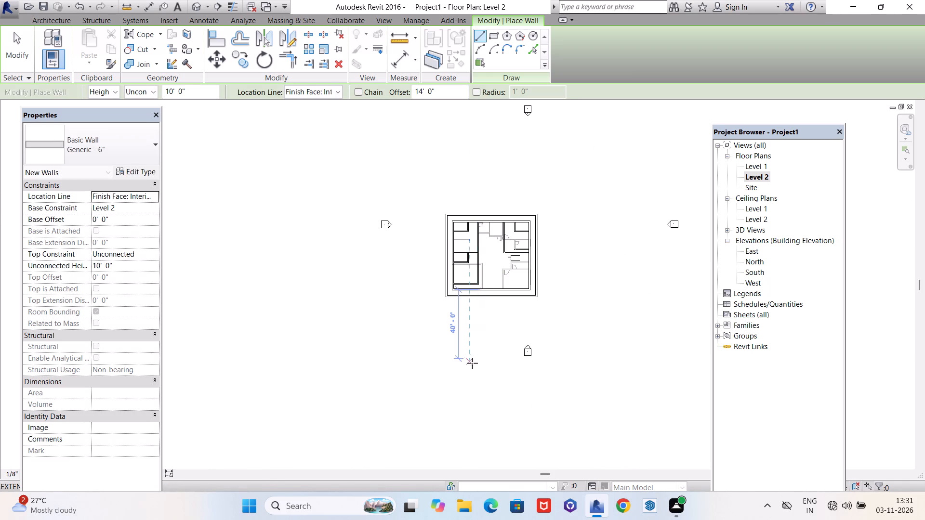
middle_click_drag(473, 364, 362, 374, "shift")
scroll(394, 304, "up", 5)
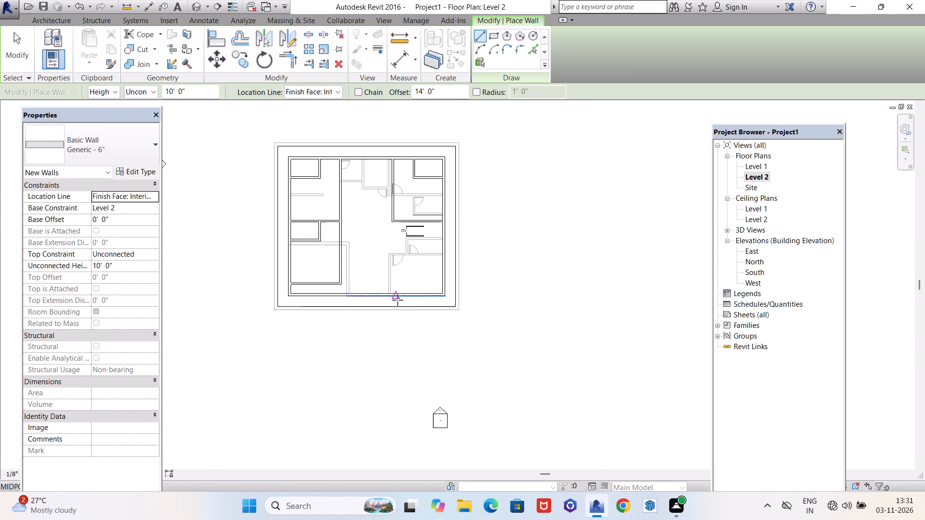
scroll(403, 297, "up", 5)
scroll(403, 306, "down", 4)
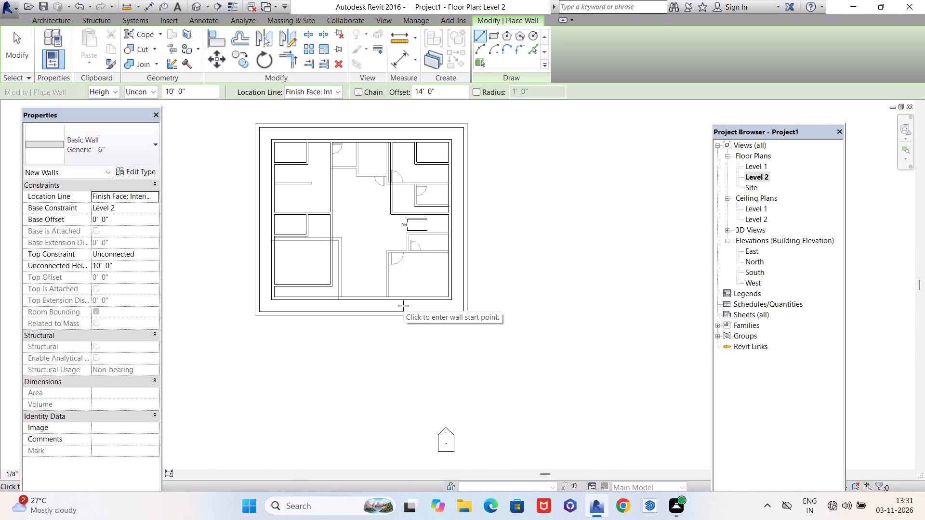
scroll(403, 308, "down", 3)
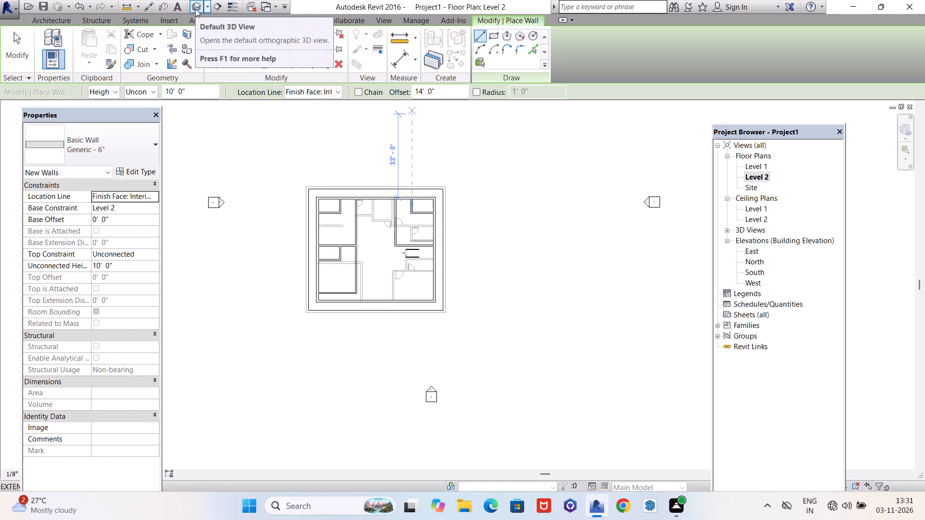
left_click(195, 9)
middle_click_drag(343, 248, 392, 260)
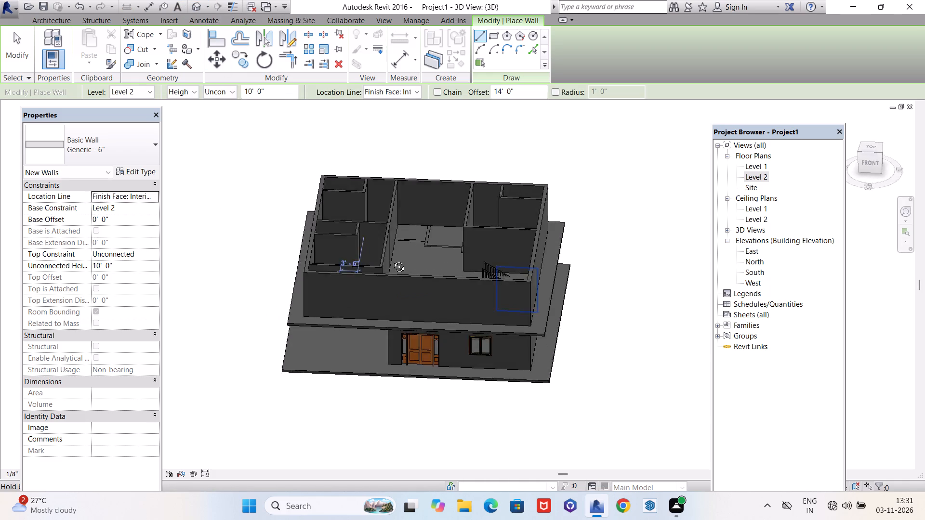
middle_click_drag(392, 260, 484, 318)
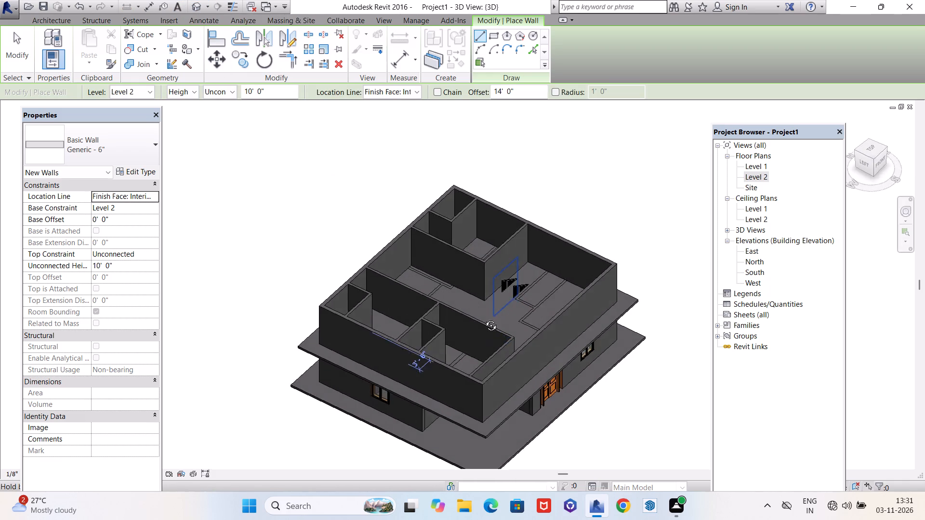
middle_click_drag(484, 318, 402, 397)
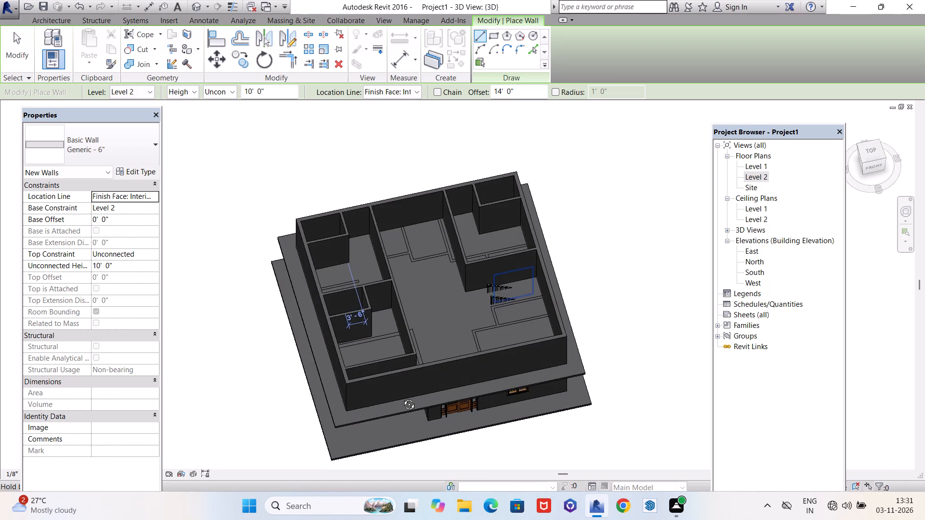
middle_click_drag(402, 397, 400, 407)
scroll(508, 314, "up", 8)
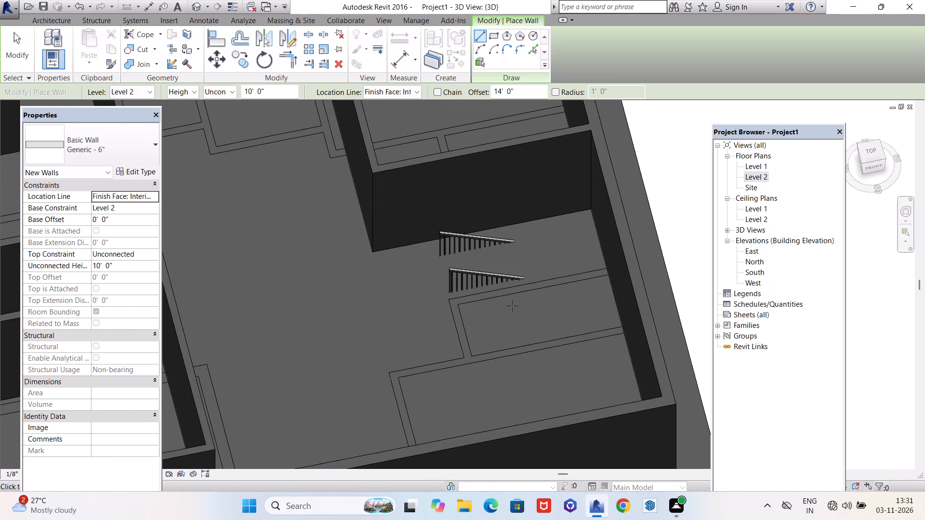
scroll(479, 317, "down", 5)
middle_click_drag(514, 270, 502, 342, "shift")
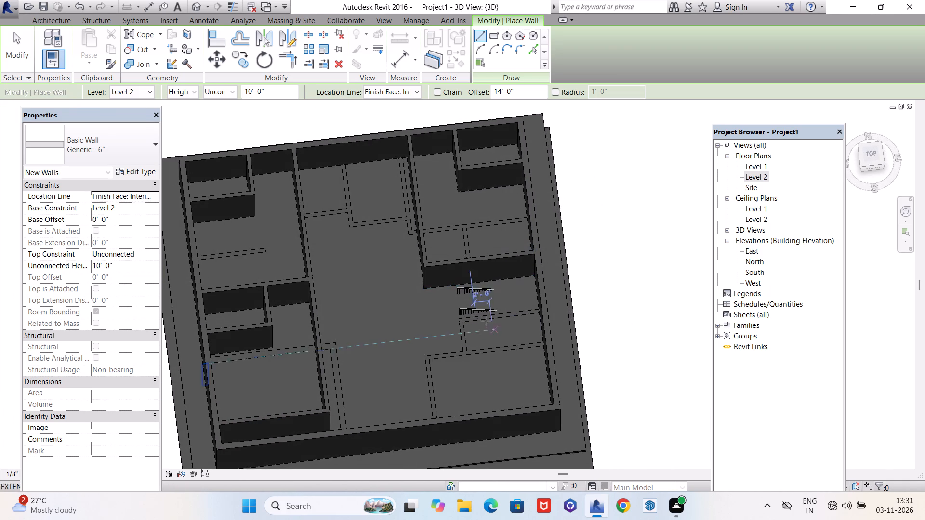
scroll(481, 318, "up", 3)
scroll(478, 315, "down", 1)
scroll(478, 315, "up", 9)
scroll(455, 320, "down", 1)
scroll(455, 320, "up", 2)
scroll(423, 333, "down", 3)
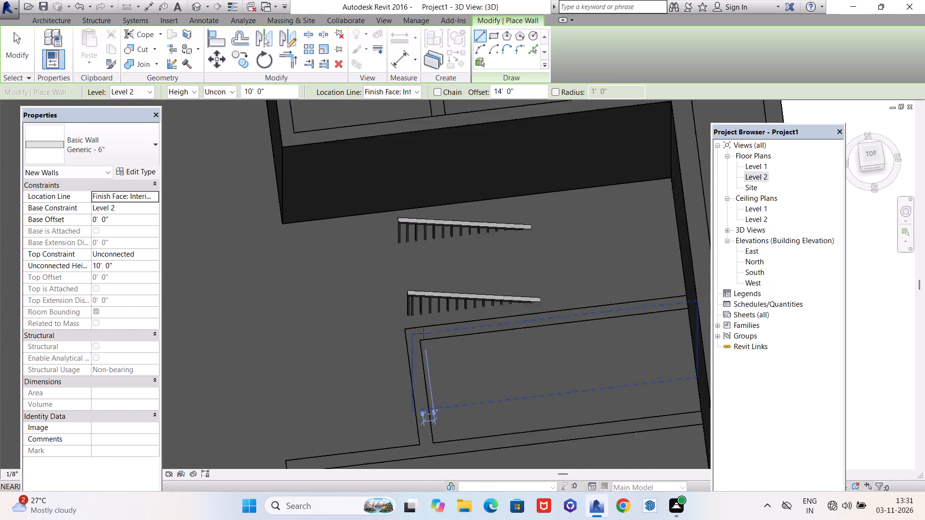
scroll(423, 333, "down", 5)
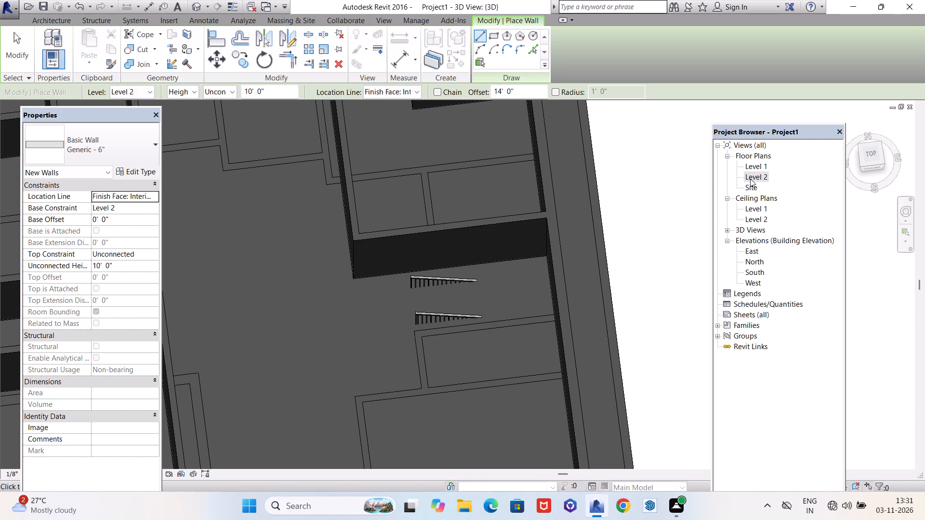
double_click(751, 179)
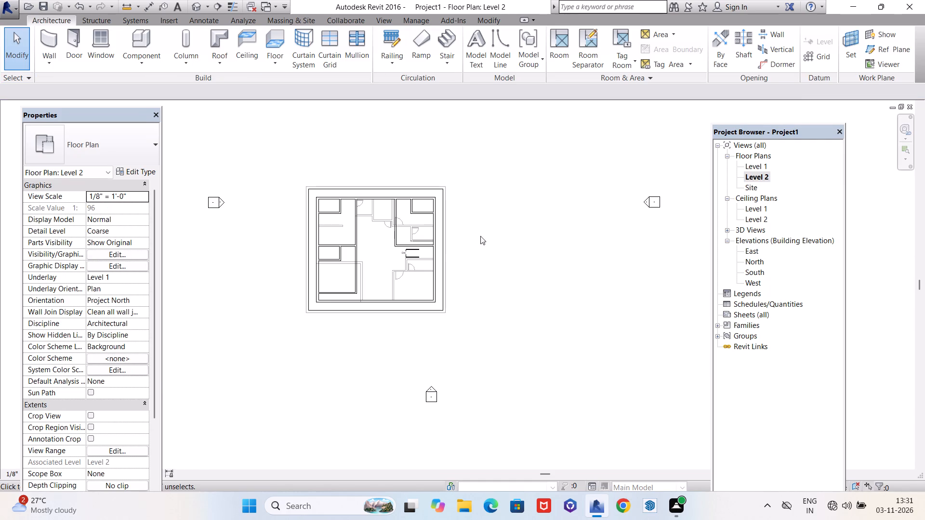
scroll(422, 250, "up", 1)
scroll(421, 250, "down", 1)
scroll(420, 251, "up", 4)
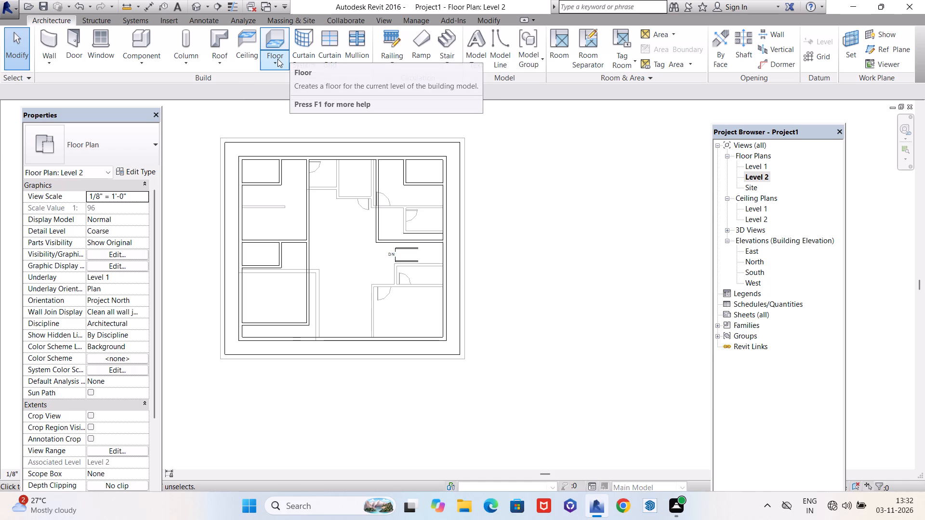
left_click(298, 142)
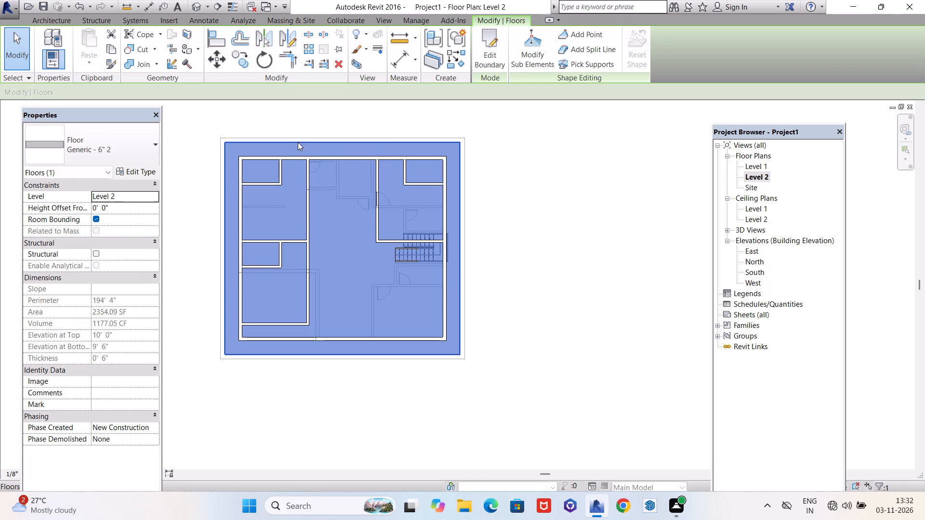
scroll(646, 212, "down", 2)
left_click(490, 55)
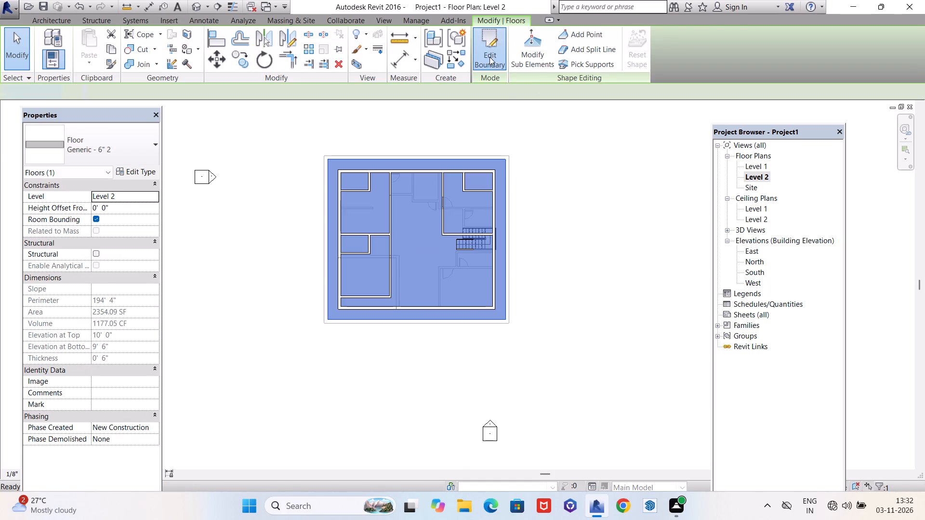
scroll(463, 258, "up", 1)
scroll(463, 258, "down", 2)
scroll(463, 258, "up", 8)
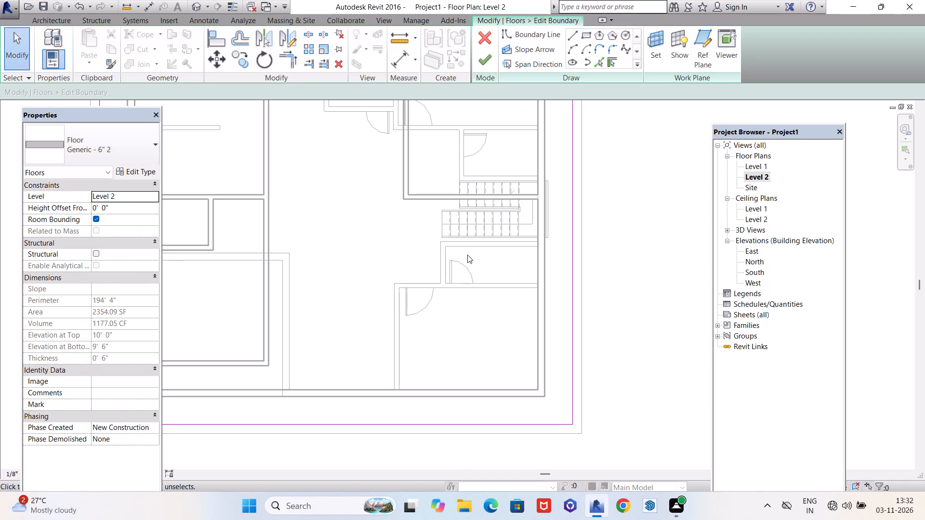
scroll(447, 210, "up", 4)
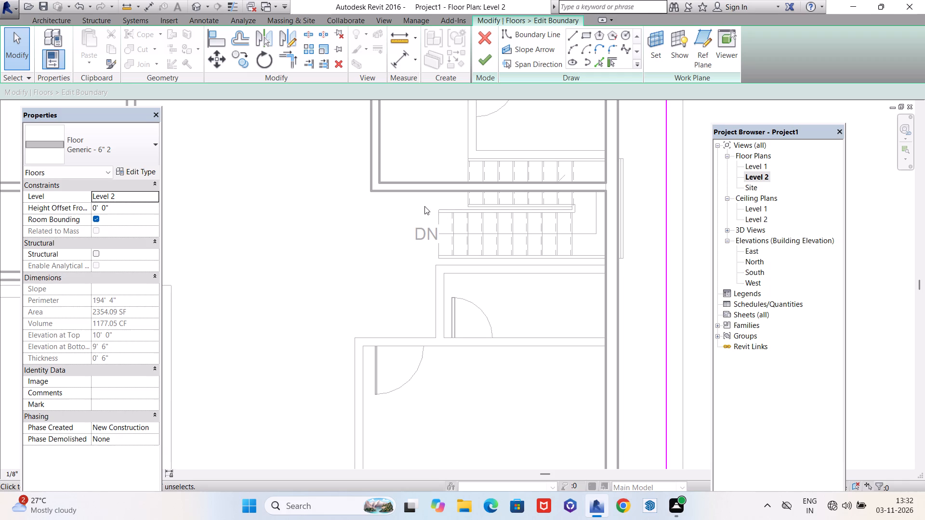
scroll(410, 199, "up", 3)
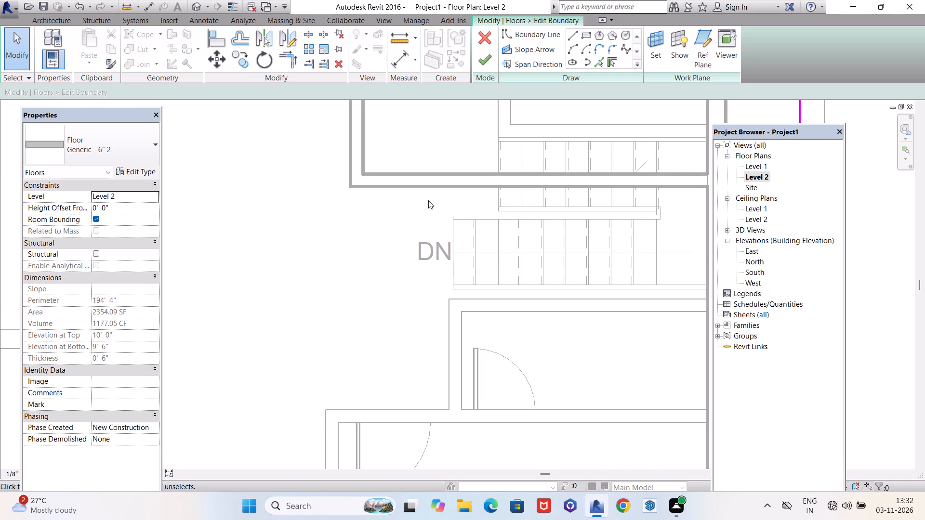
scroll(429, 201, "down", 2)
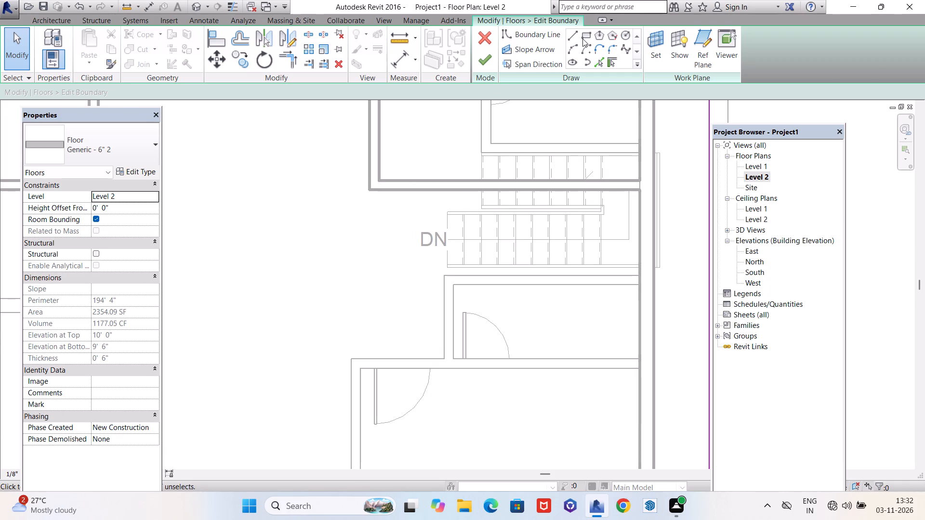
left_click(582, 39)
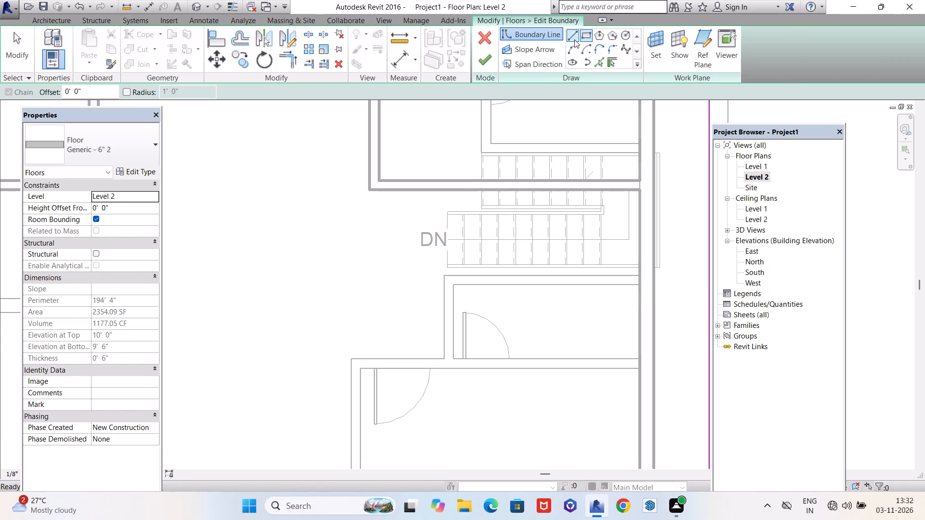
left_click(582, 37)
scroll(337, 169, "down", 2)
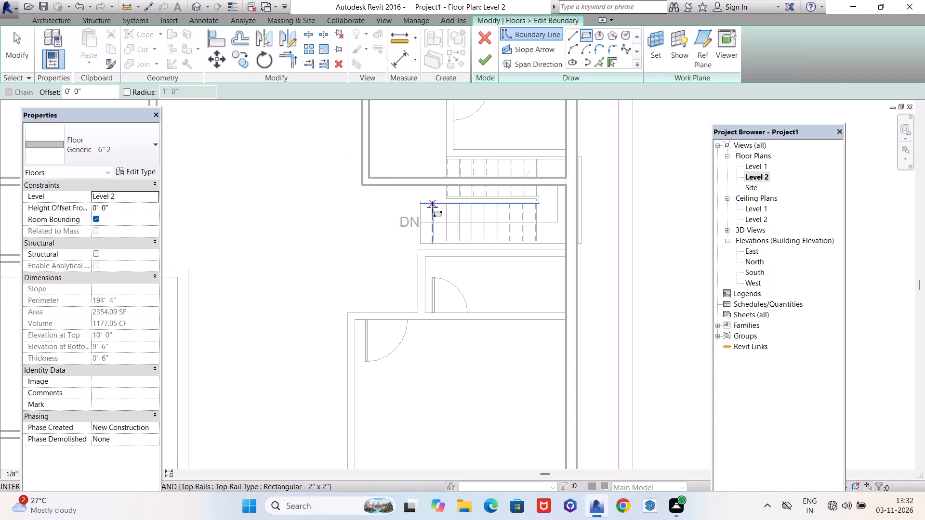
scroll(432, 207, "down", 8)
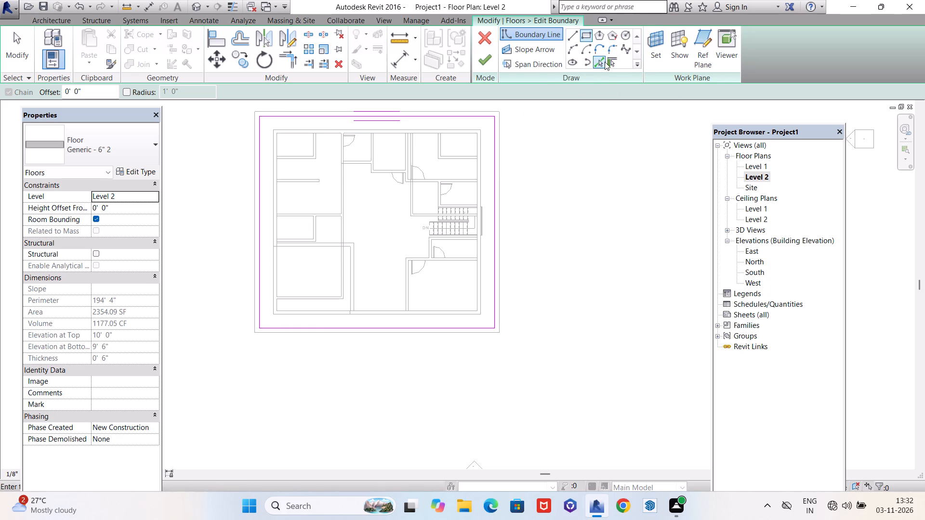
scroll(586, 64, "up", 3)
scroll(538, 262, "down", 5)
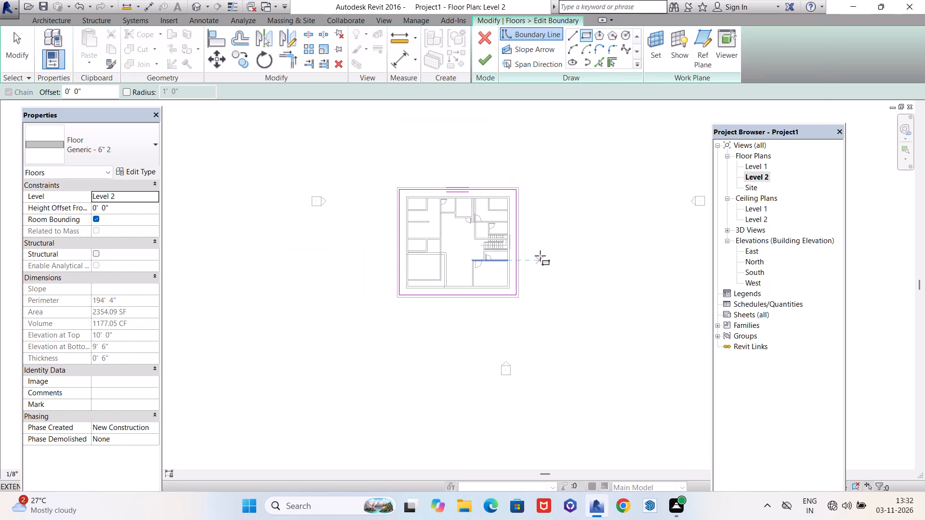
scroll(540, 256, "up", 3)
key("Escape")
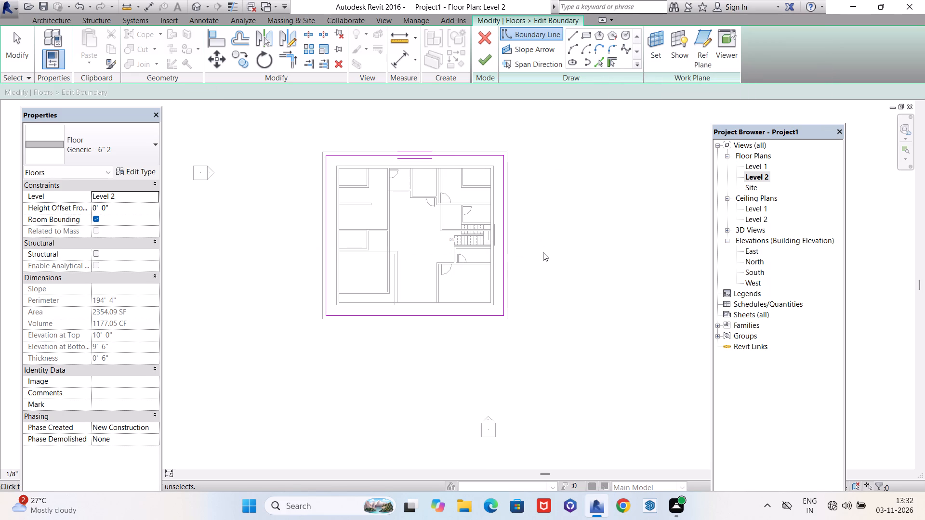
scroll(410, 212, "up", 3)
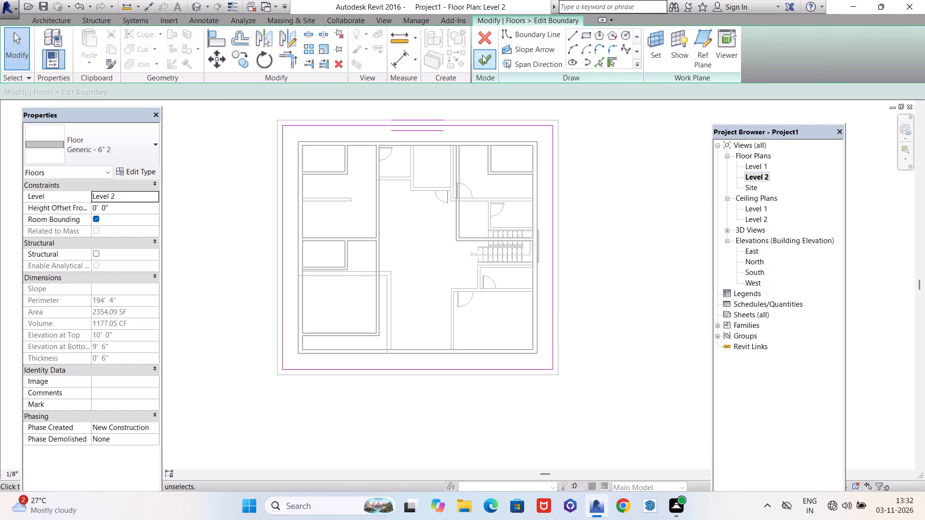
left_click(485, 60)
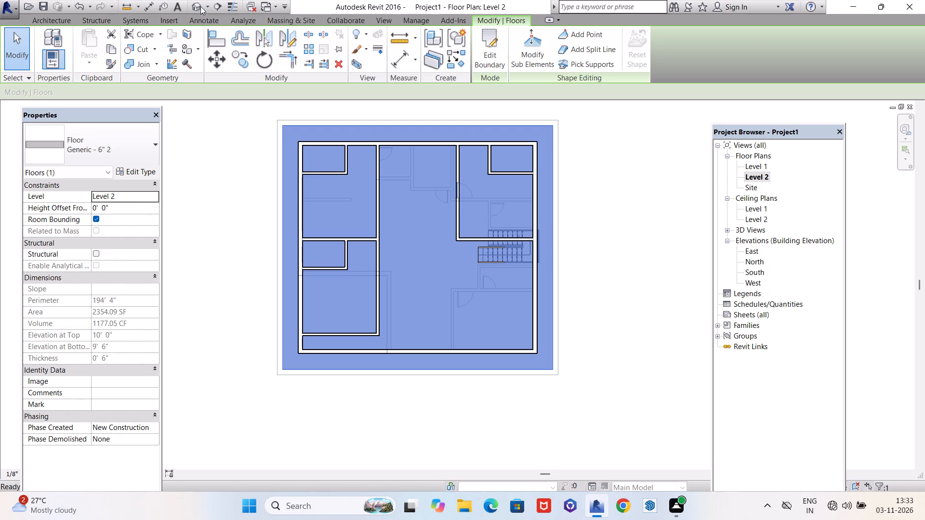
Examine the two-storey house in 3D from above, below and several sides, checking the upper walls, slab and stair area.
left_click(192, 3)
scroll(480, 245, "down", 11)
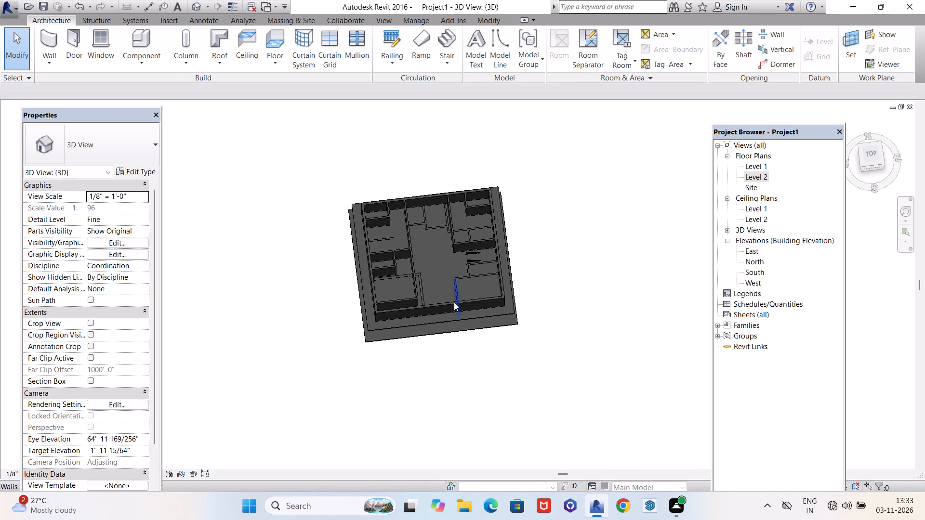
scroll(424, 286, "up", 5)
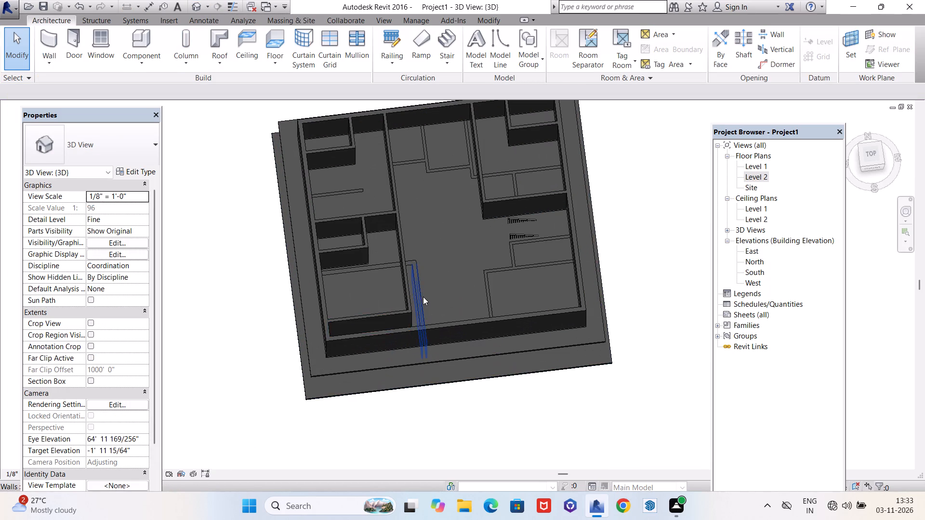
scroll(424, 295, "up", 5)
scroll(413, 311, "down", 5)
middle_click_drag(400, 339, 408, 191, "shift")
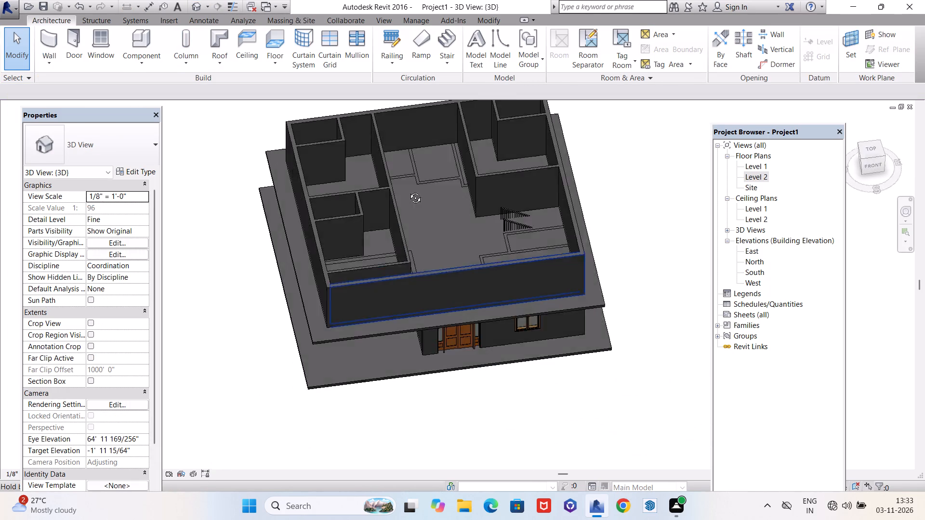
middle_click_drag(408, 191, 440, 0, "shift")
middle_click_drag(424, 259, 407, 128, "shift")
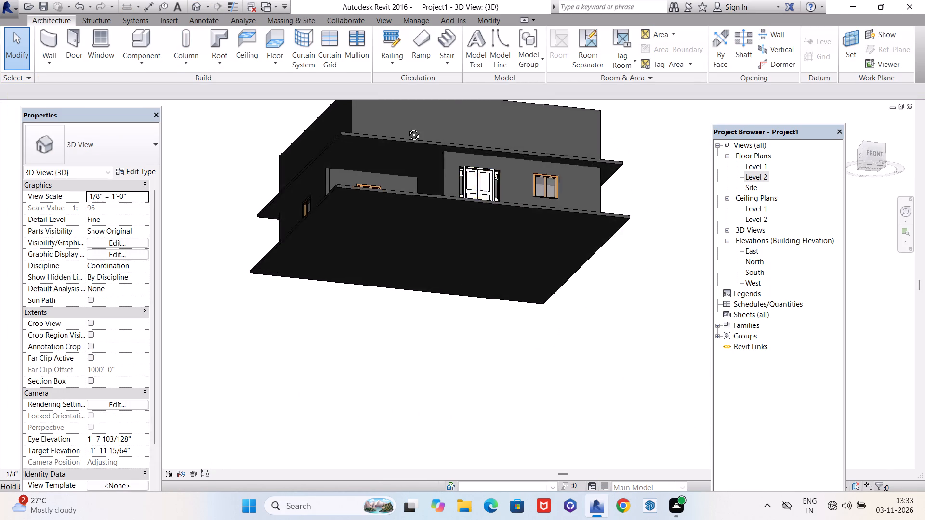
middle_click_drag(407, 128, 380, 507, "shift")
scroll(385, 490, "up", 1, "shift")
scroll(389, 462, "down", 4)
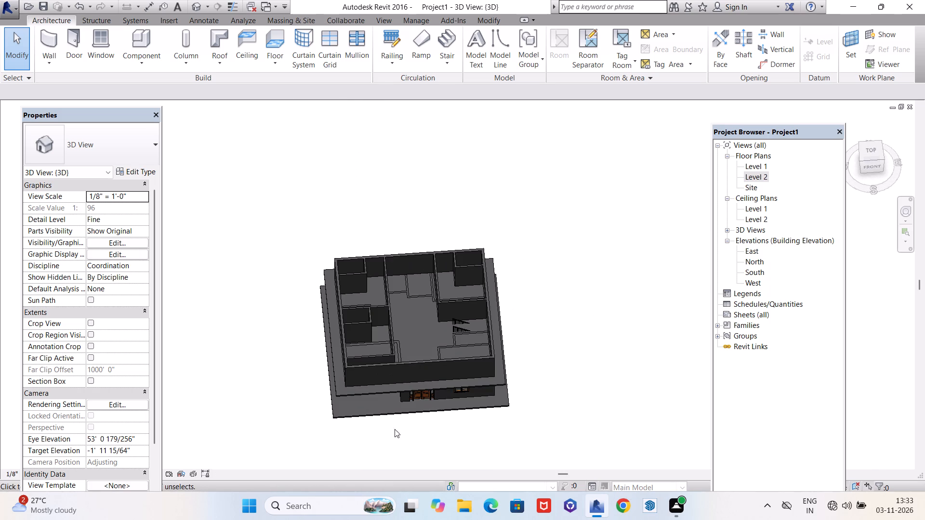
scroll(405, 327, "up", 6)
scroll(412, 322, "down", 5)
middle_click_drag(413, 322, 328, 317, "shift")
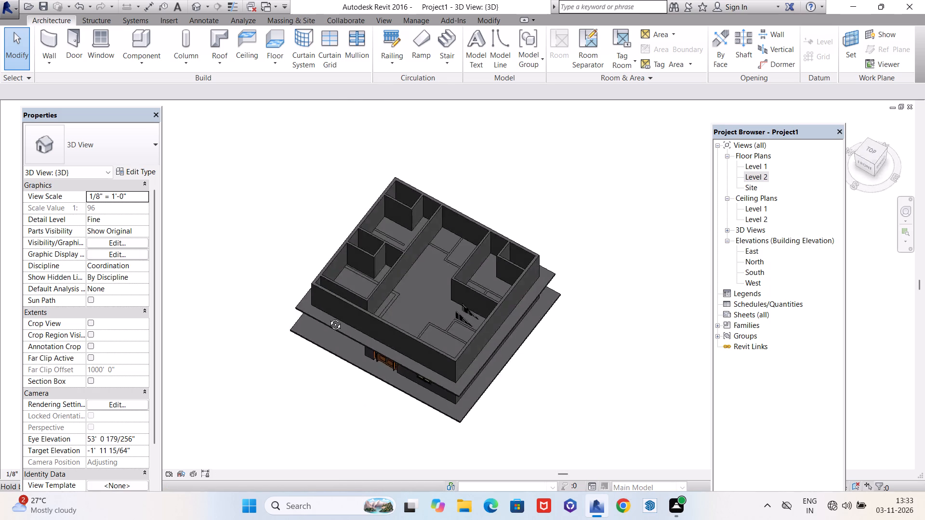
middle_click_drag(328, 317, 486, 275, "shift")
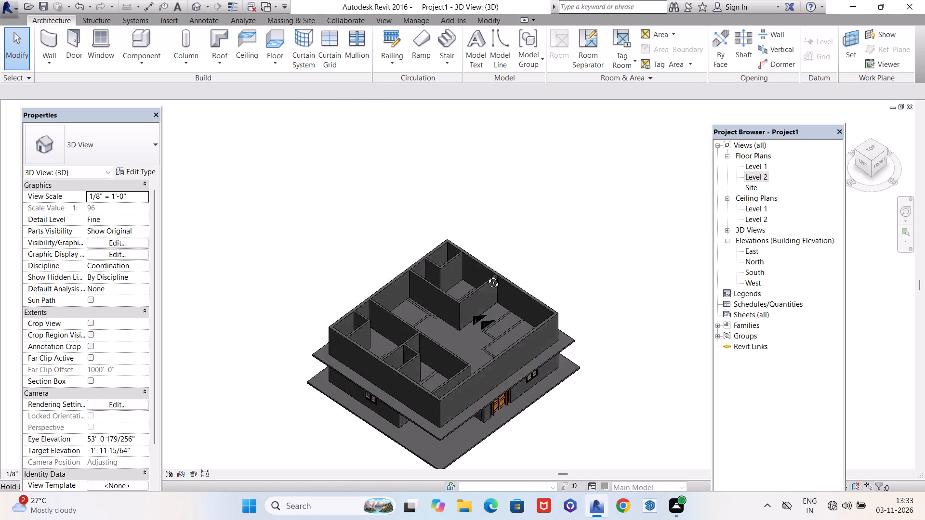
middle_click_drag(486, 275, 392, 273, "shift")
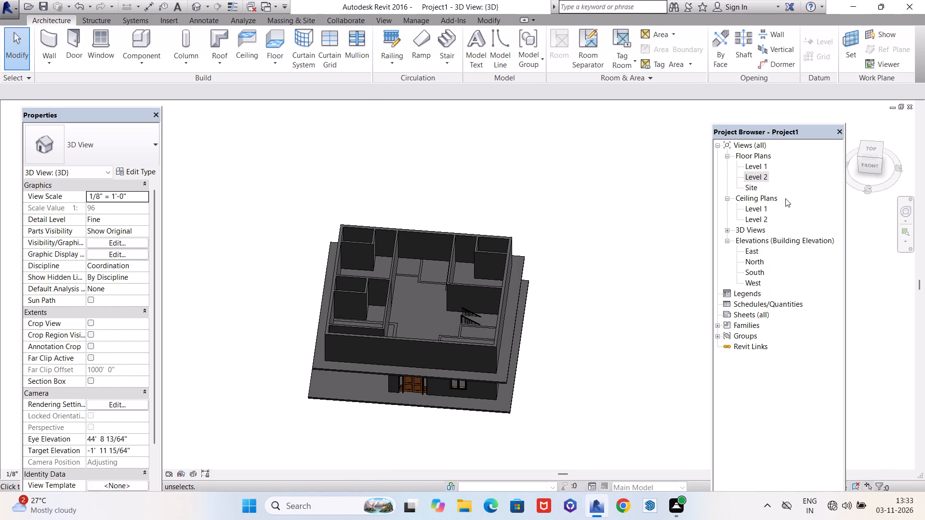
On Level 2, place Transom with Trim 24" x 24" windows in the west outer wall, centred on the middle and northwest small rooms.
double_click(764, 180)
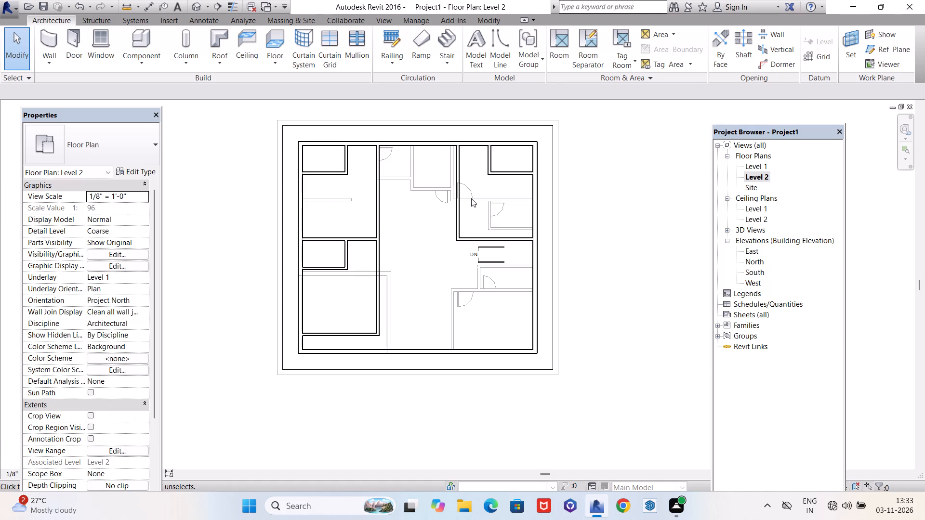
scroll(474, 199, "down", 3)
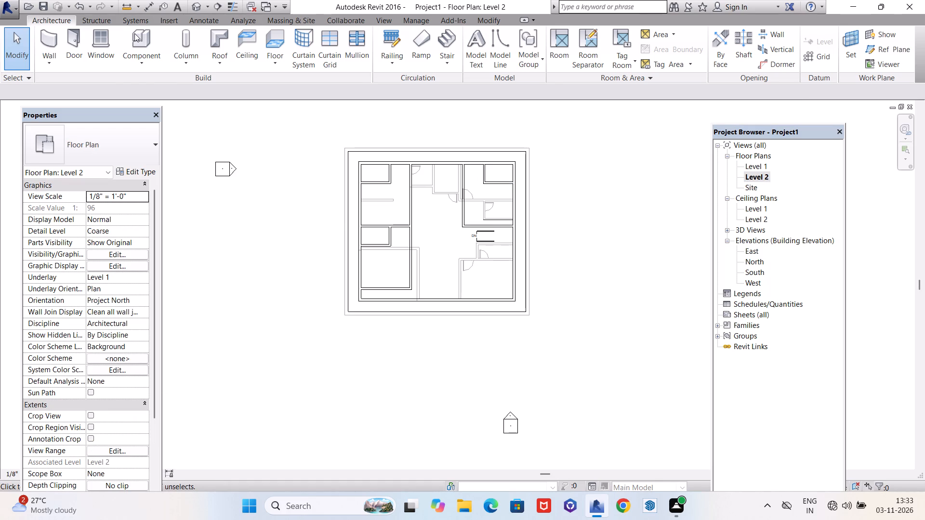
left_click(100, 36)
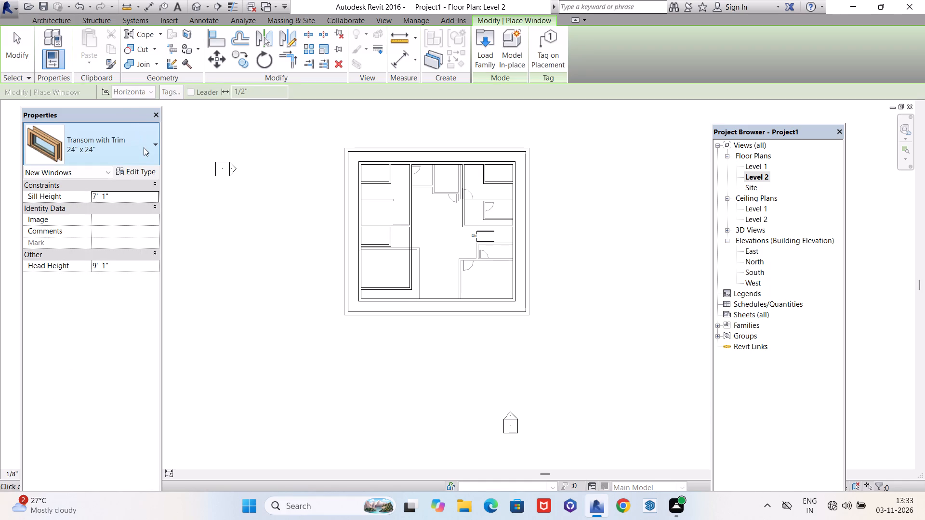
left_click(142, 148)
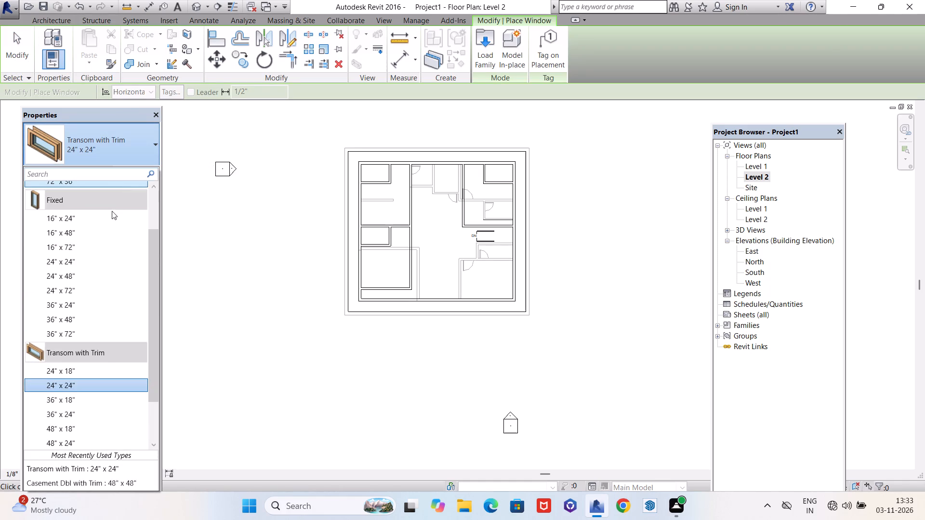
left_click(76, 381)
scroll(361, 238, "up", 4)
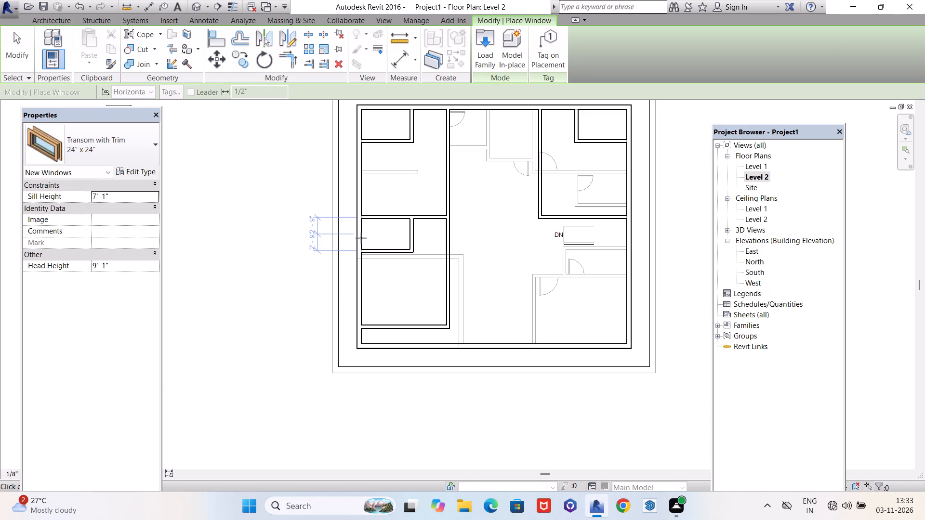
scroll(360, 236, "up", 6)
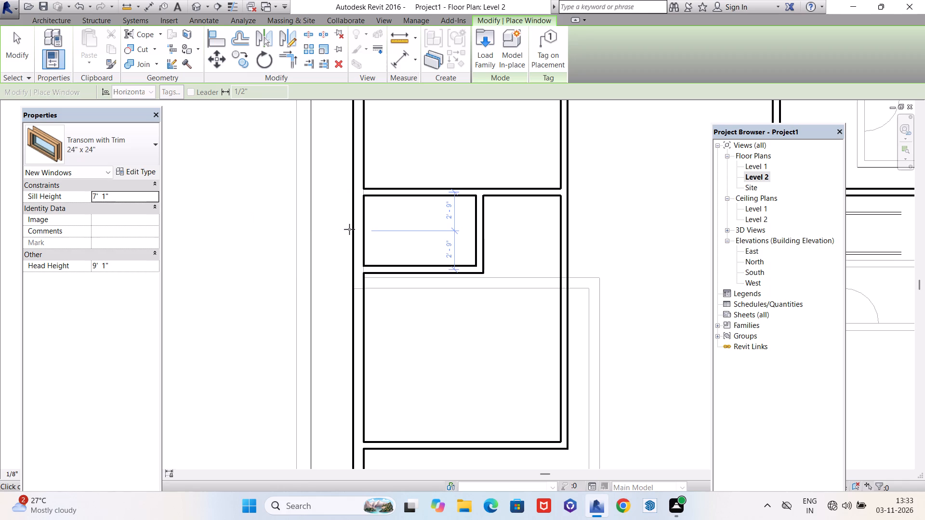
left_click(349, 229)
scroll(360, 274, "down", 7)
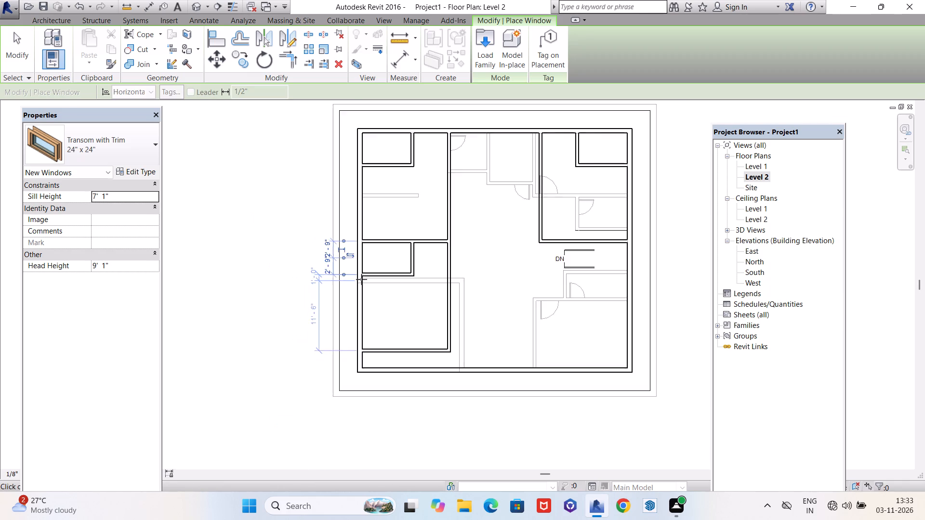
scroll(361, 279, "down", 1)
scroll(366, 170, "down", 1)
scroll(366, 170, "up", 11)
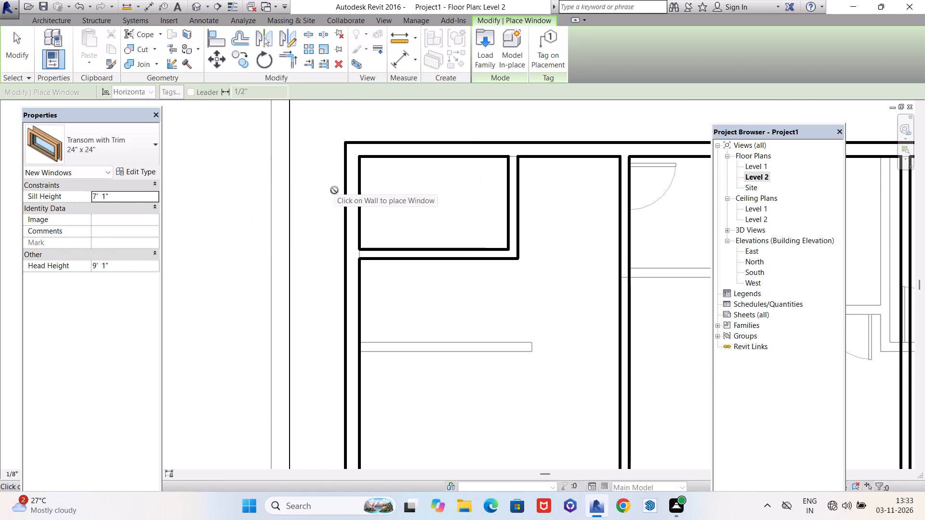
left_click(343, 201)
On Level 2, place a Transom with Trim 24" x 24" window in the east outer wall, centred on the northeast small room.
scroll(264, 185, "down", 6)
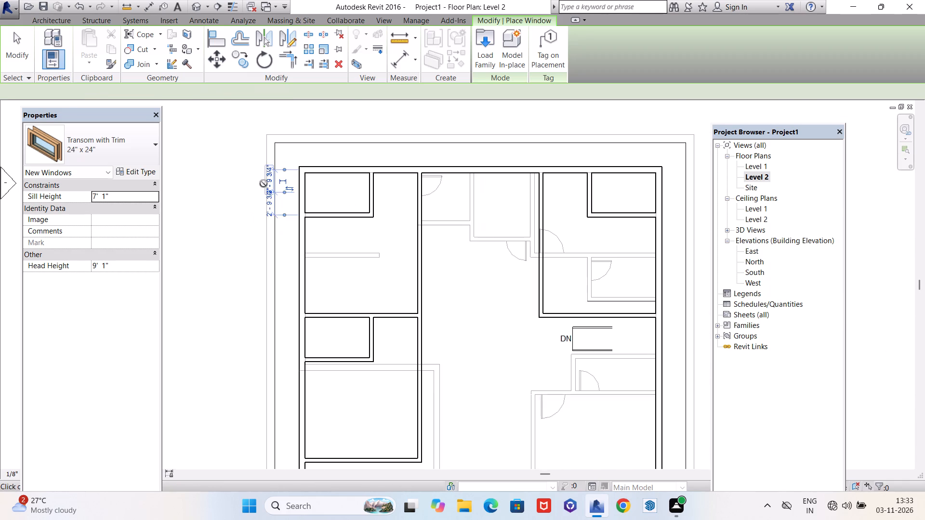
scroll(264, 183, "down", 4)
scroll(466, 194, "up", 10)
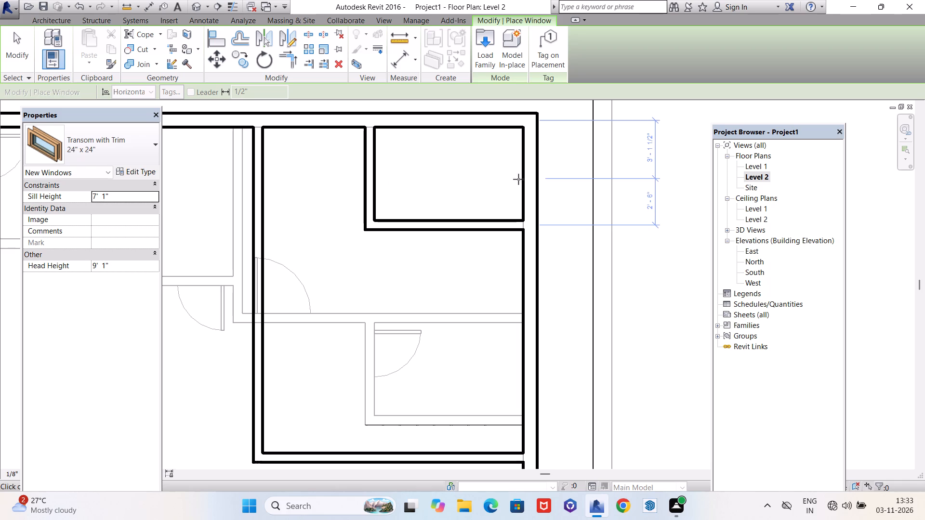
left_click(529, 176)
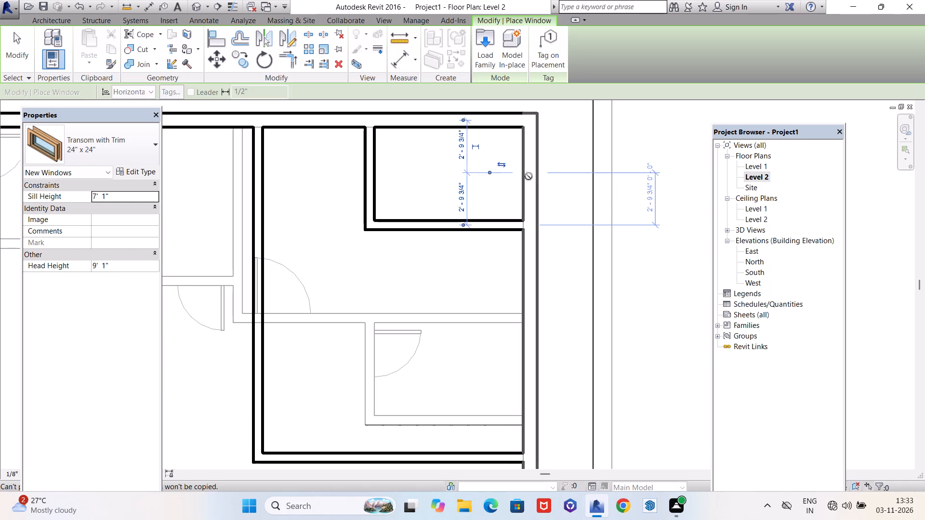
scroll(493, 175, "down", 9)
scroll(461, 170, "up", 1)
scroll(460, 170, "down", 2)
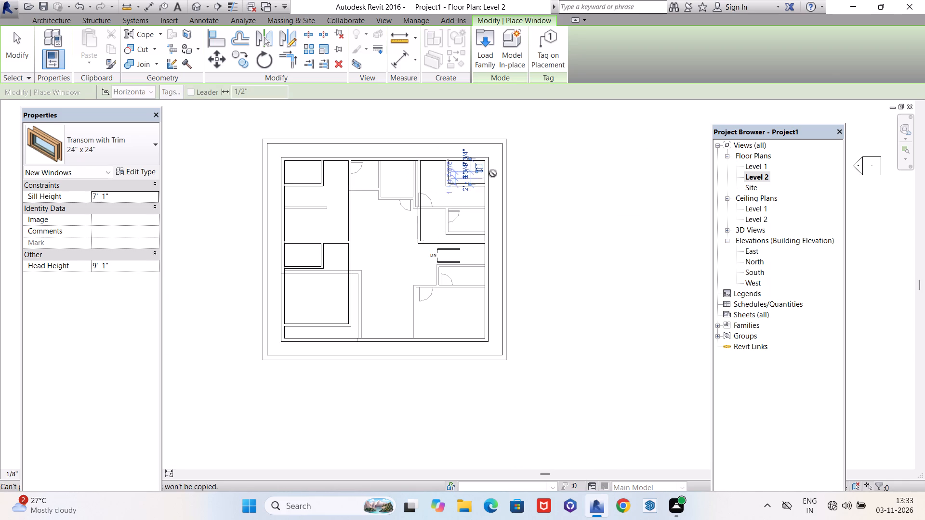
scroll(494, 174, "down", 3)
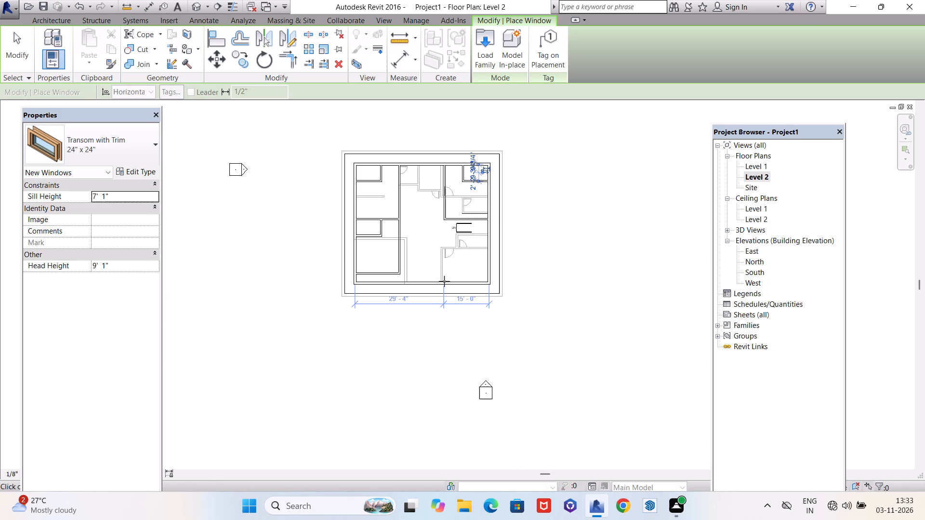
key("Escape")
key("Escape")
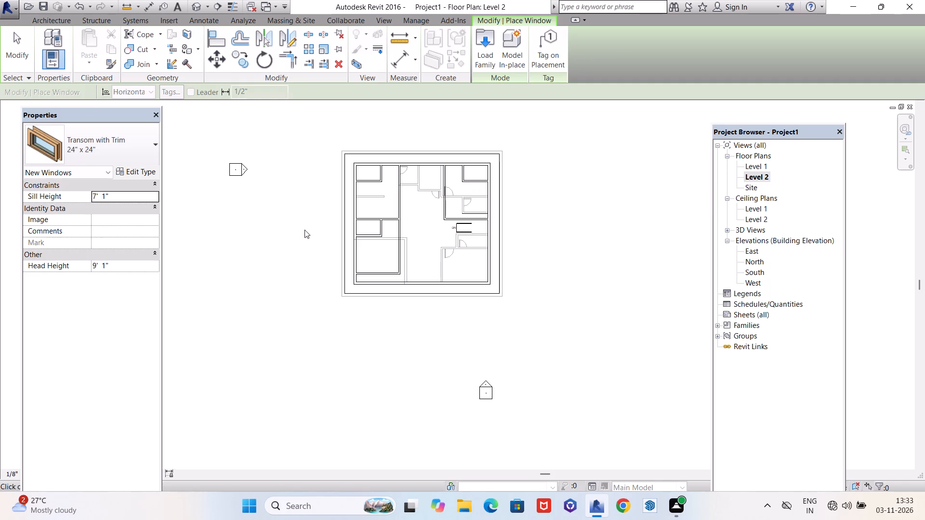
Place a Casement Dbl with Trim 48" x 48" window in the west outer wall, 3' north of the northwest room's south wall.
left_click(105, 43)
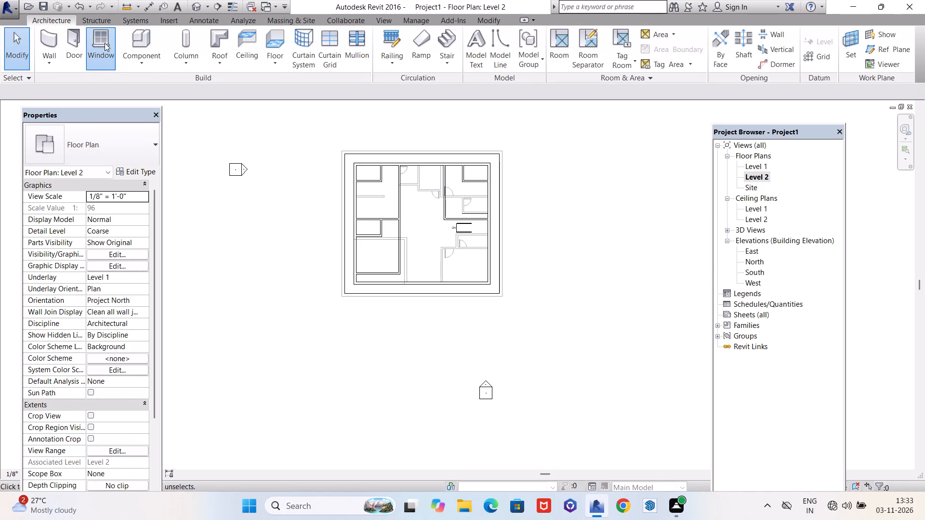
left_click(137, 137)
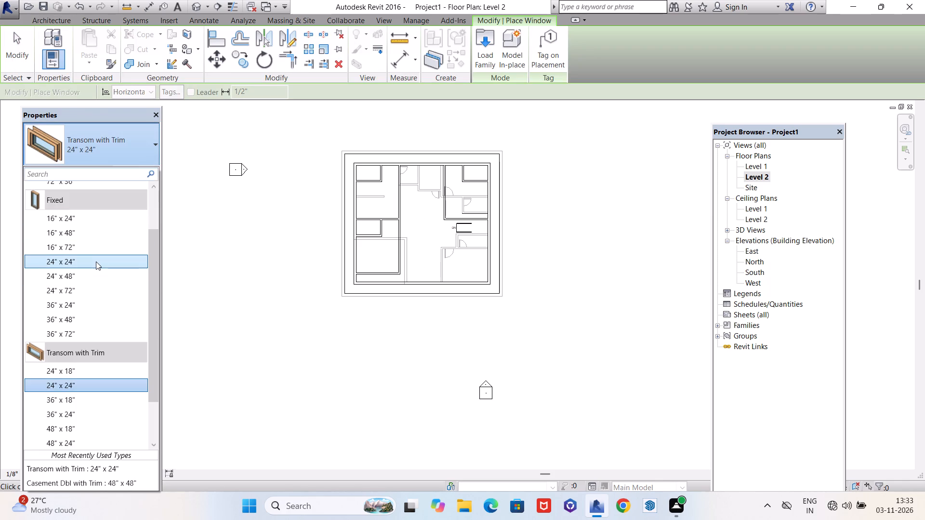
scroll(96, 261, "down", 6)
scroll(96, 261, "up", 7)
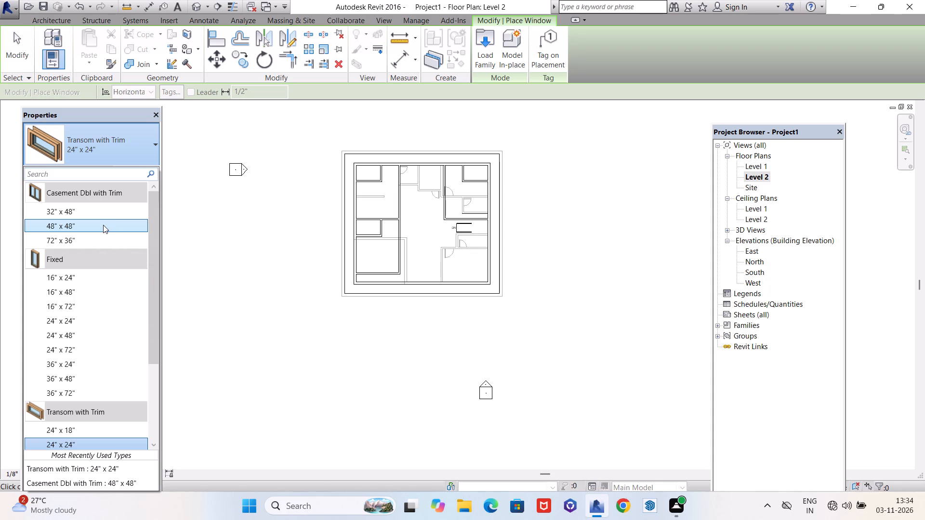
left_click(103, 225)
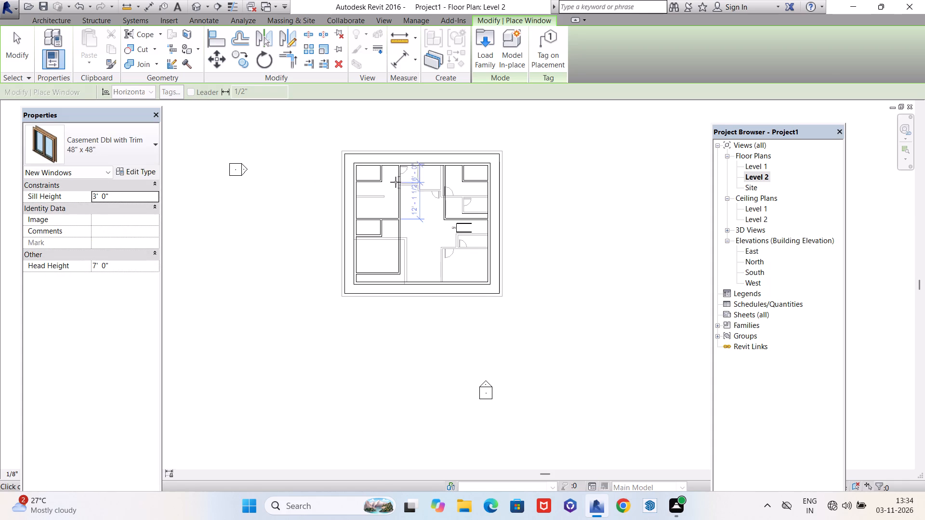
scroll(400, 169, "up", 4)
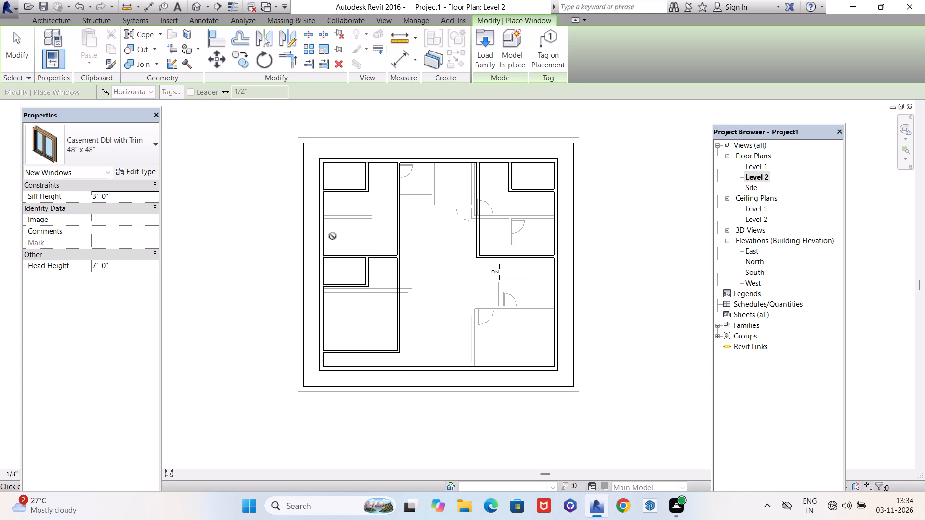
scroll(332, 236, "up", 2)
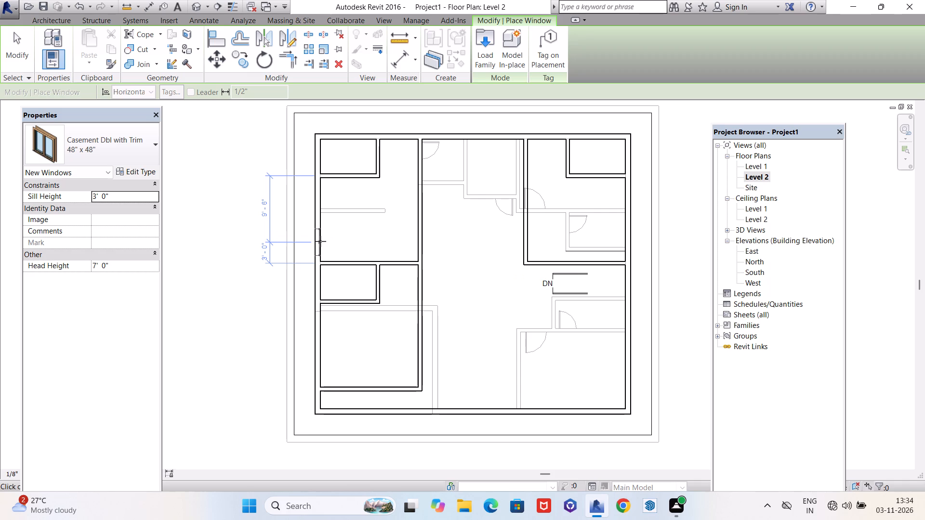
left_click(320, 241)
Place a matching Casement Dbl with Trim 48" x 48" window in the east outer wall, 3' north of the northeast room's south wall.
scroll(330, 209, "down", 5)
scroll(357, 309, "up", 7)
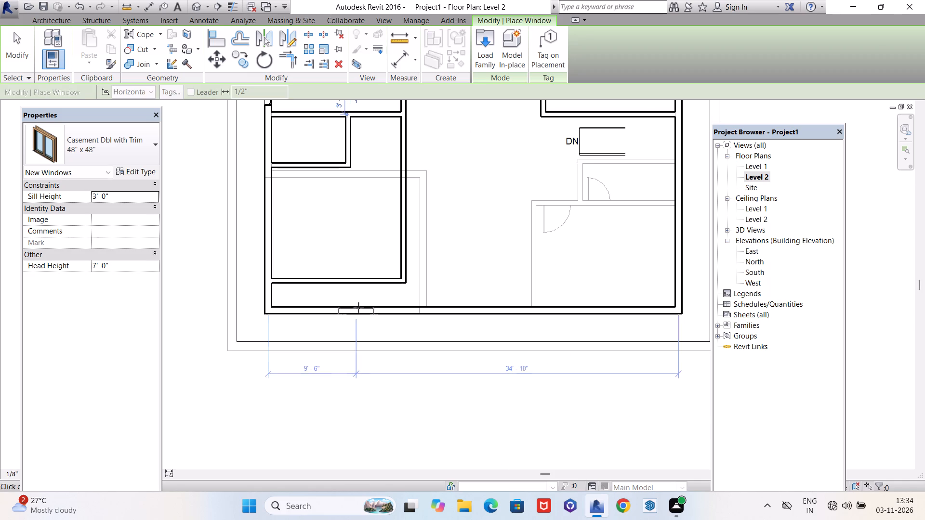
scroll(370, 286, "up", 5)
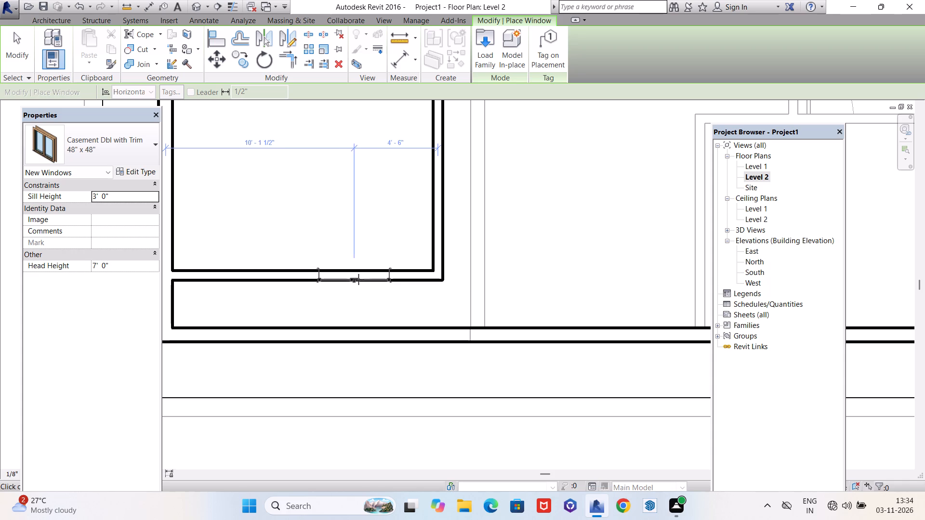
scroll(331, 277, "down", 5)
scroll(248, 254, "down", 4)
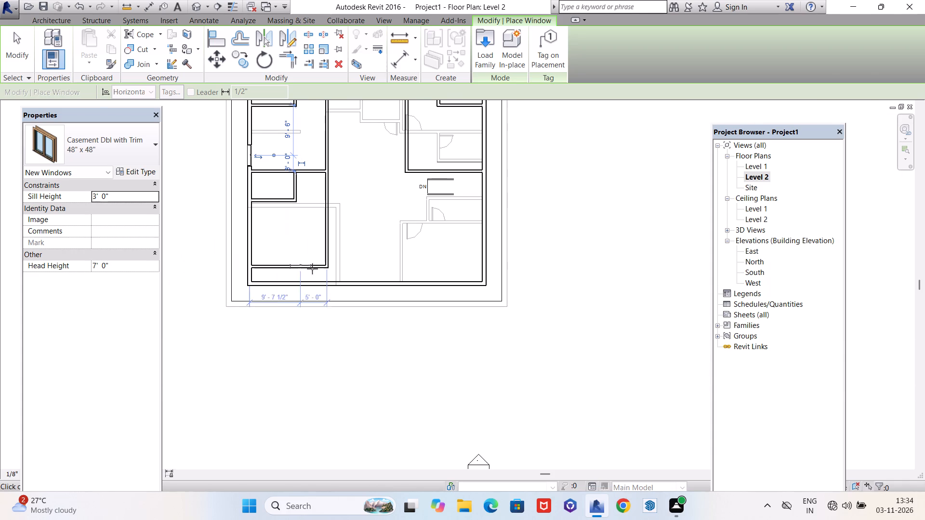
scroll(358, 291, "down", 3)
scroll(432, 191, "up", 3)
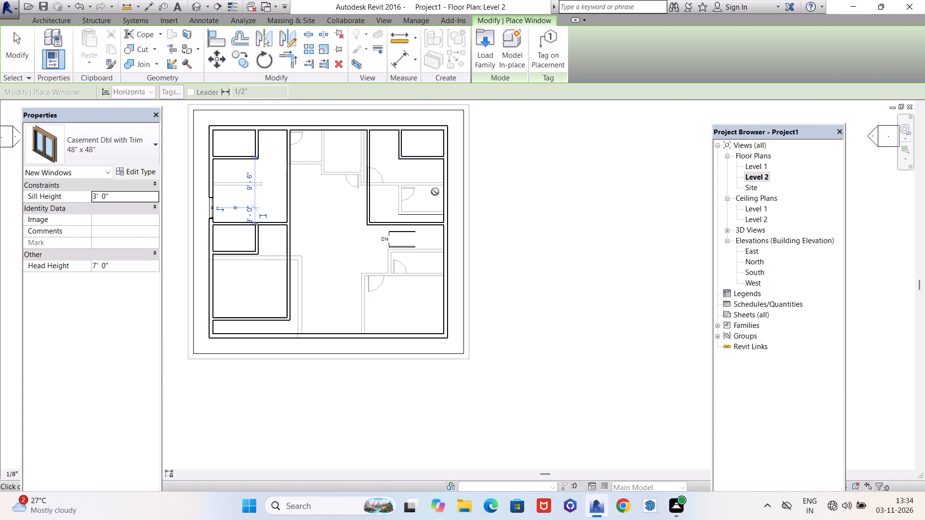
scroll(440, 196, "down", 1)
scroll(440, 196, "up", 3)
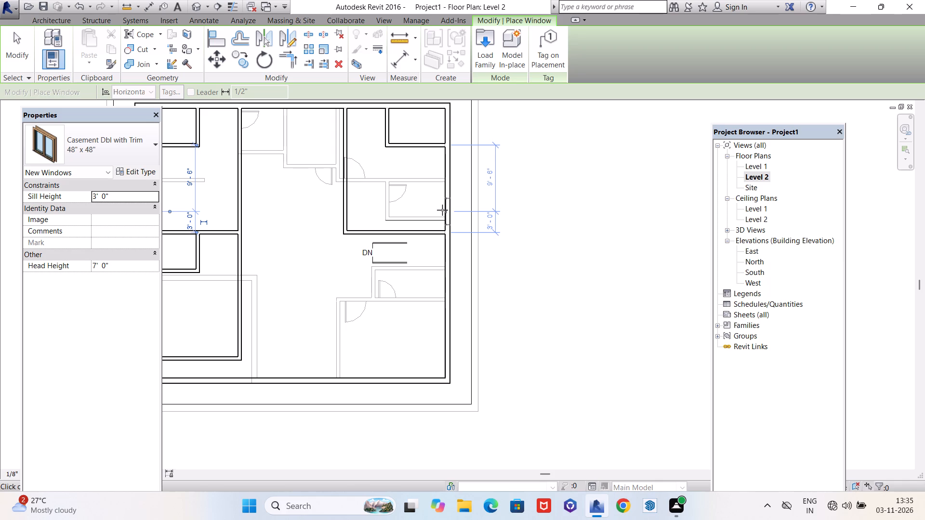
left_click(442, 210)
scroll(576, 226, "down", 5)
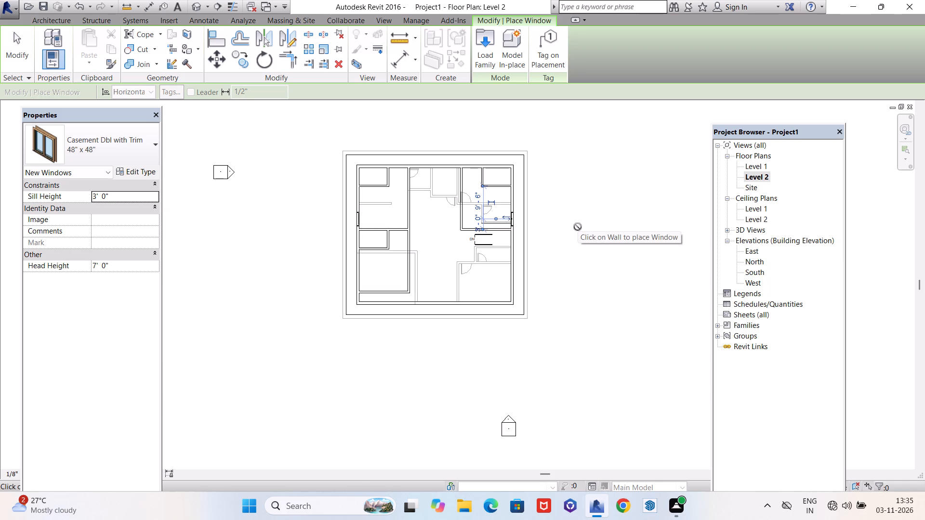
key("Escape")
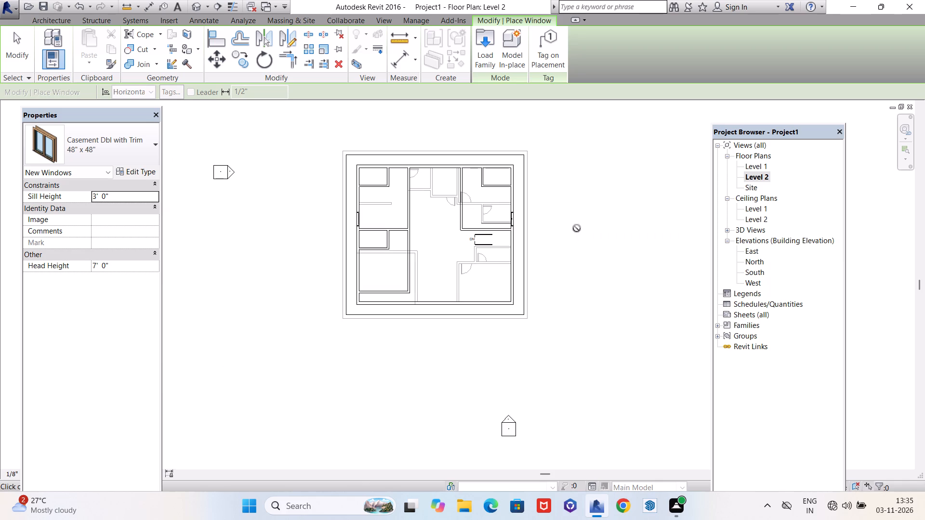
scroll(574, 228, "down", 4)
scroll(550, 253, "up", 5)
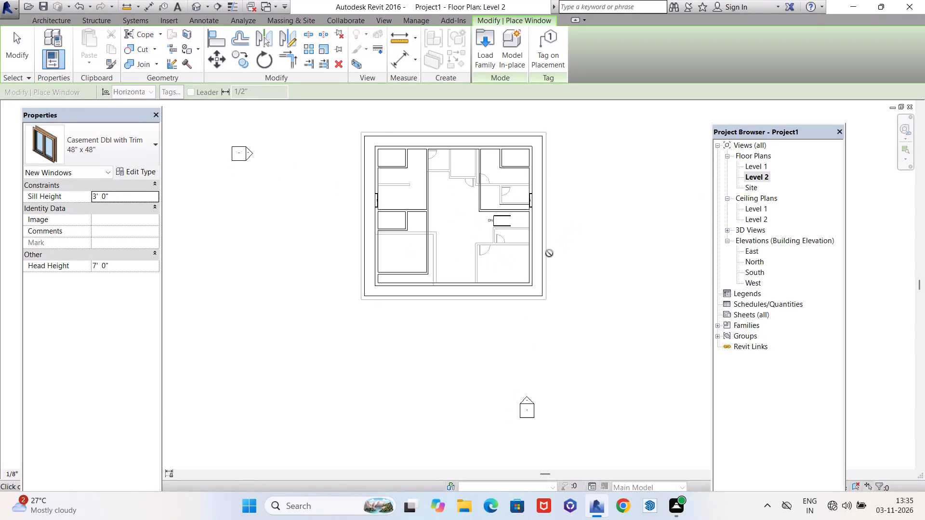
key("Escape")
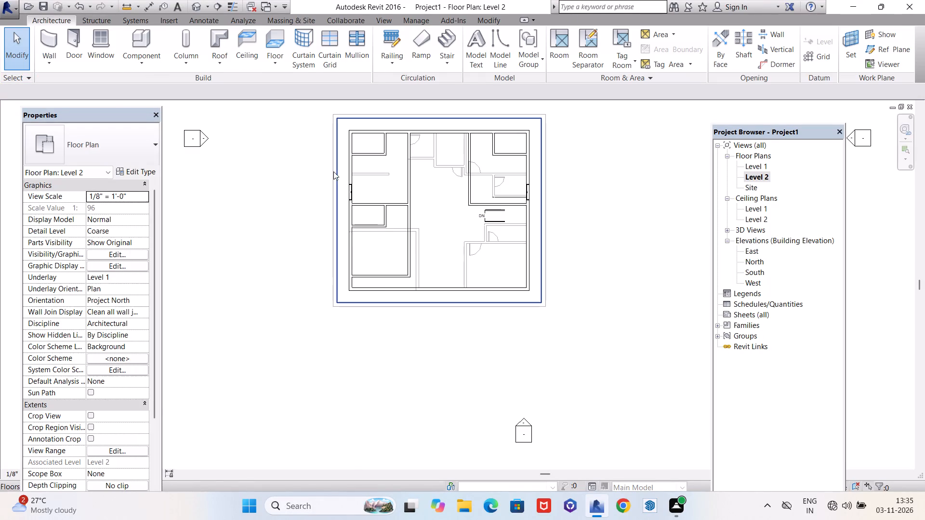
Examine the house in 3D from several sides, checking the new upper-storey windows and the blank south outer wall.
left_click(195, 3)
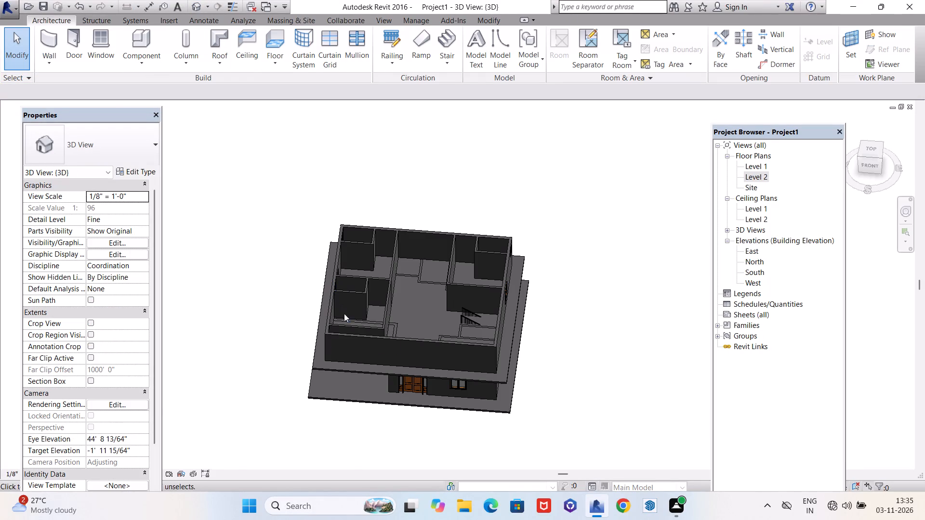
middle_click_drag(399, 290, 525, 227, "shift")
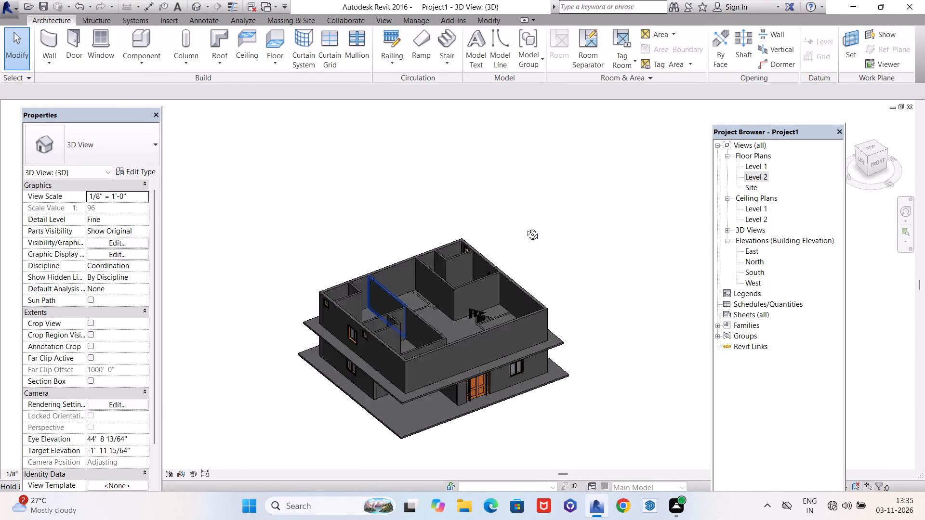
middle_click_drag(525, 227, 387, 148, "shift")
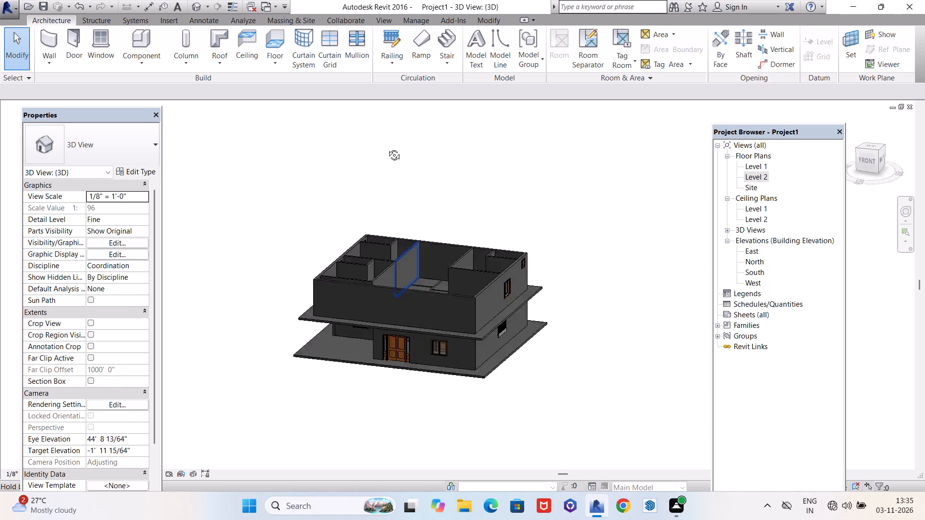
middle_click_drag(387, 148, 430, 211, "shift")
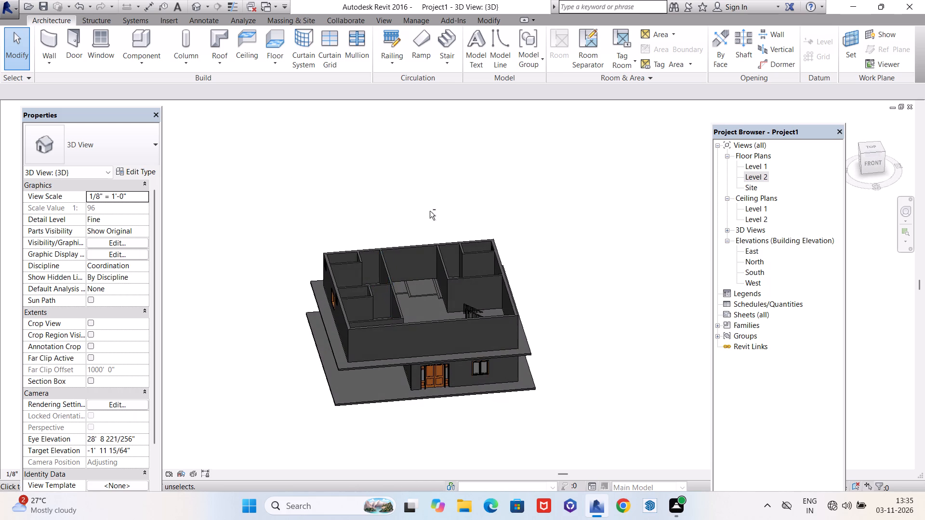
scroll(434, 350, "up", 5)
scroll(435, 348, "down", 4)
middle_click_drag(435, 348, 403, 355, "shift")
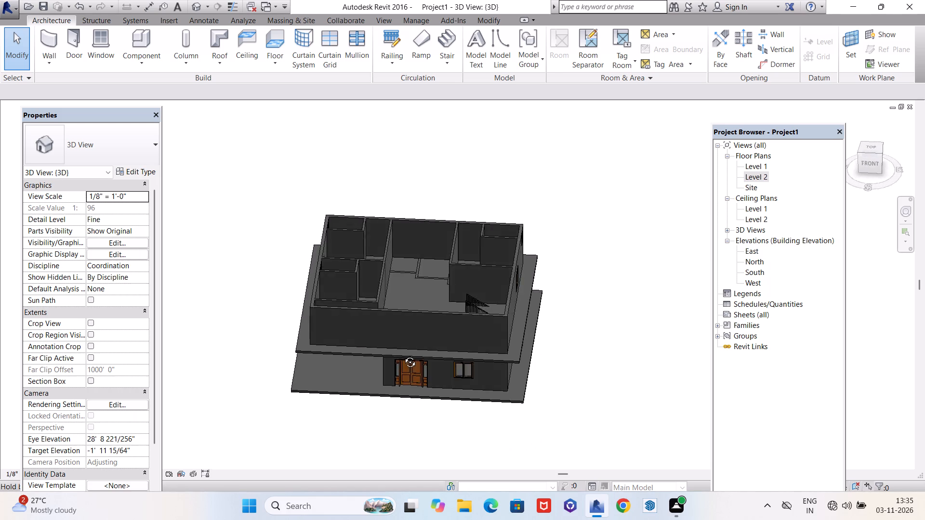
middle_click_drag(403, 355, 413, 383, "shift")
scroll(437, 326, "down", 1)
scroll(437, 326, "up", 4)
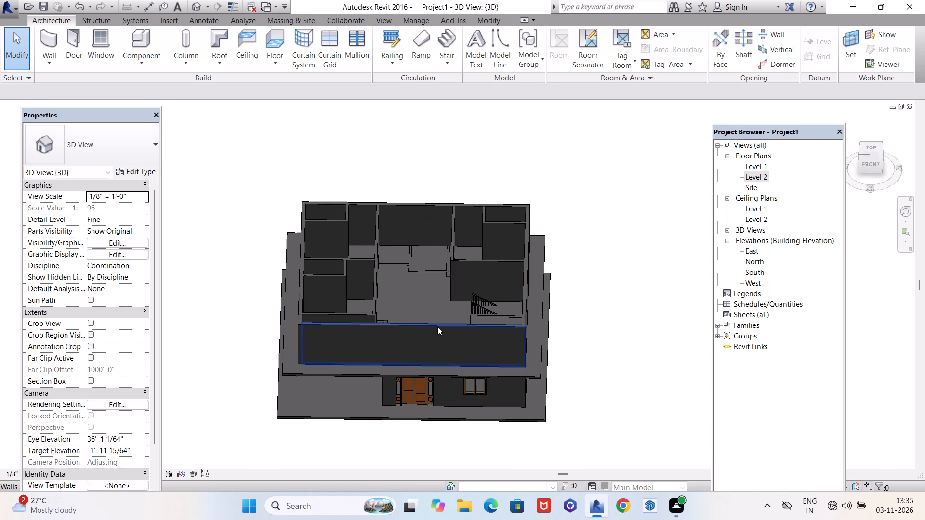
Change the upper storey's south outer wall to the Exterior Glazing curtain wall type.
left_click(437, 326)
scroll(459, 328, "down", 2)
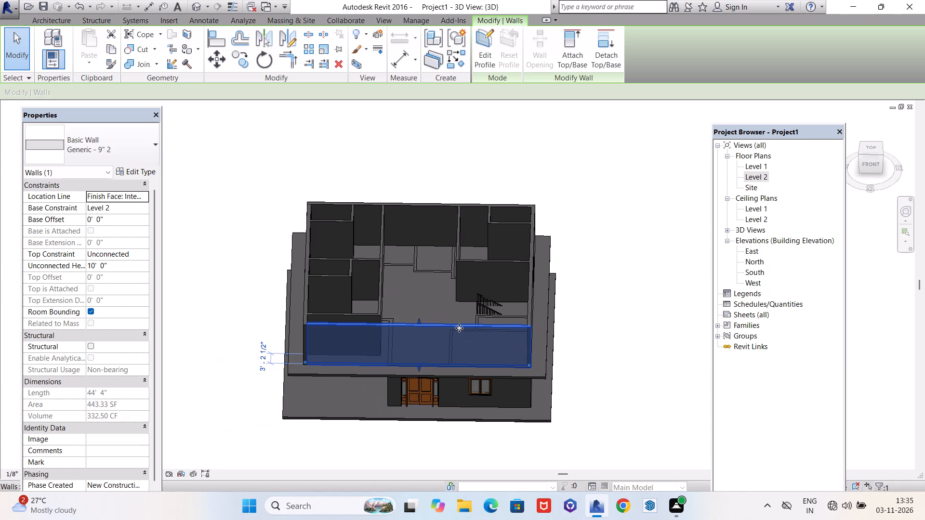
scroll(459, 334, "up", 5)
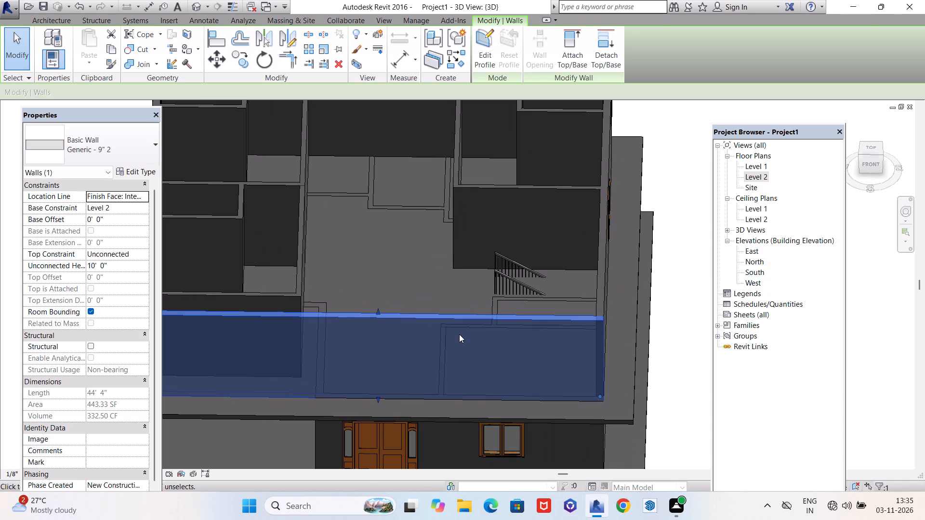
scroll(542, 332, "down", 3)
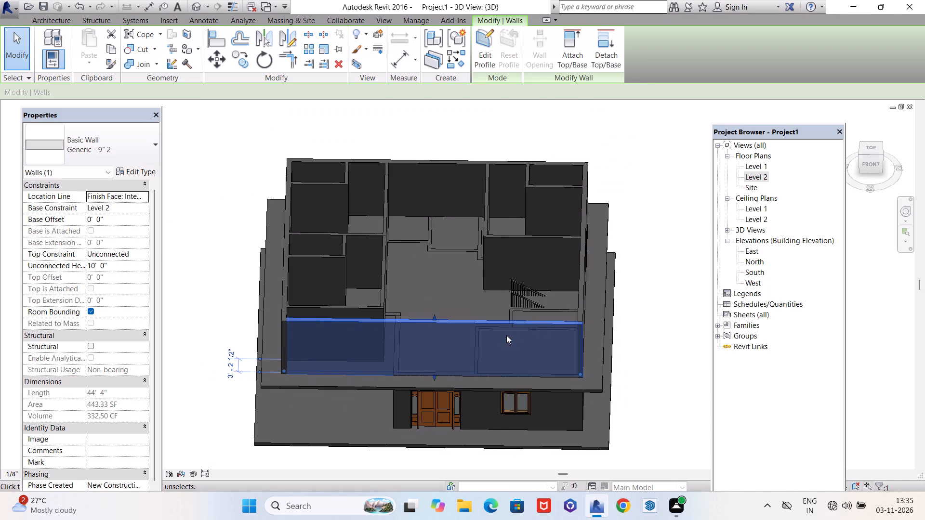
left_click(119, 142)
scroll(126, 298, "down", 4)
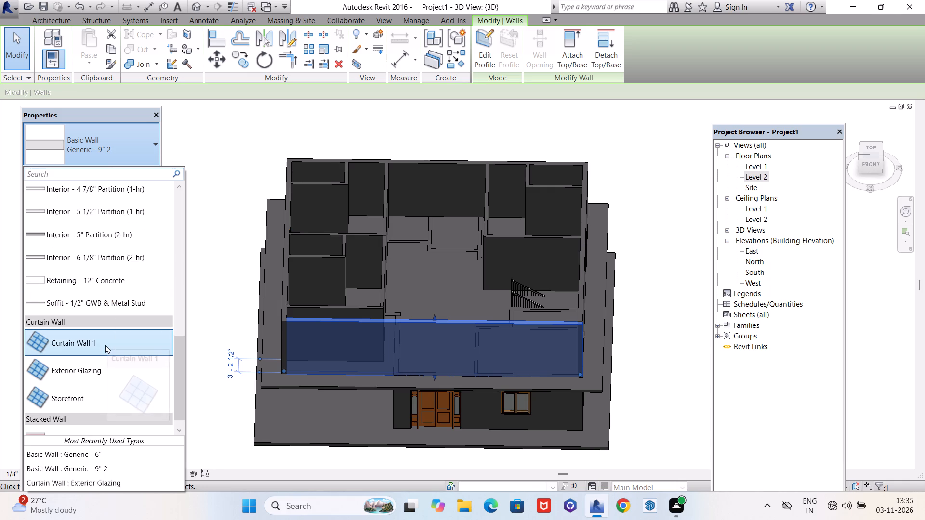
left_click(98, 365)
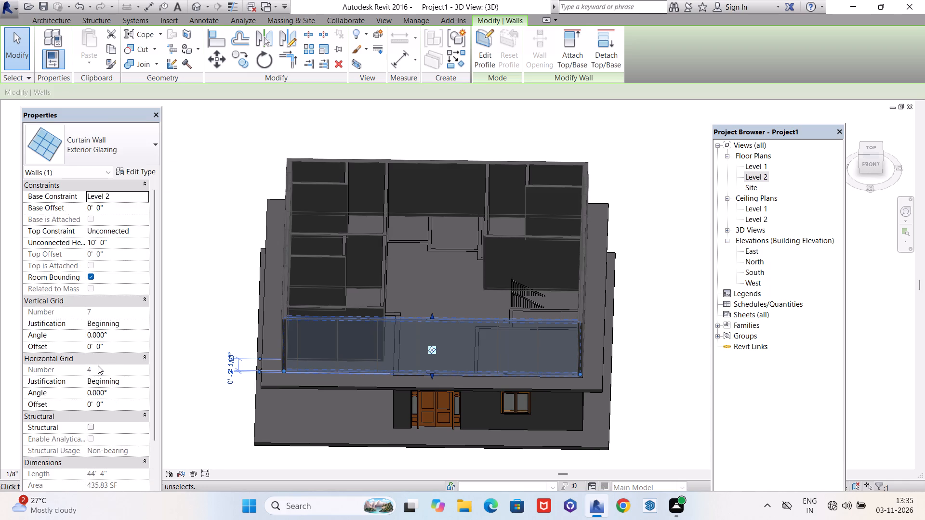
left_click(203, 174)
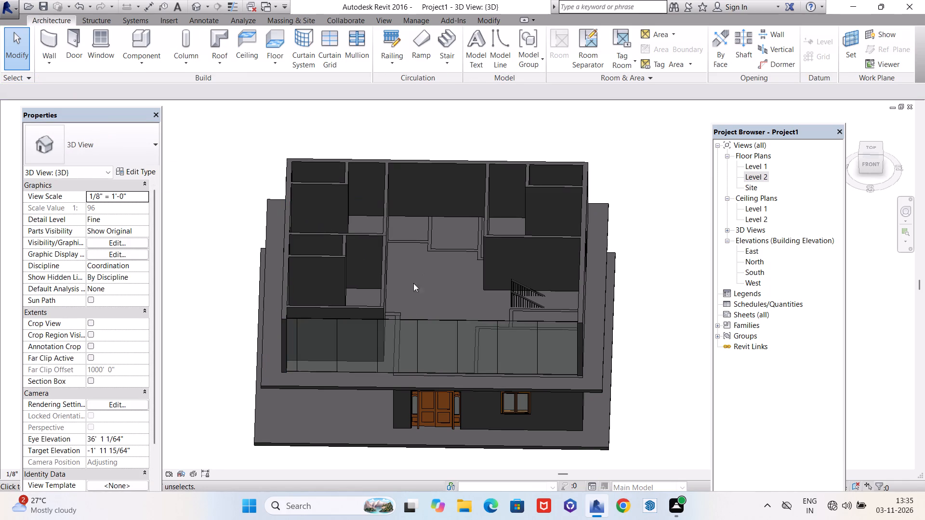
Examine the house in 3D from several sides, checking the glazed south front of the upper storey and the rooms behind it.
middle_click_drag(424, 330, 367, 179, "shift")
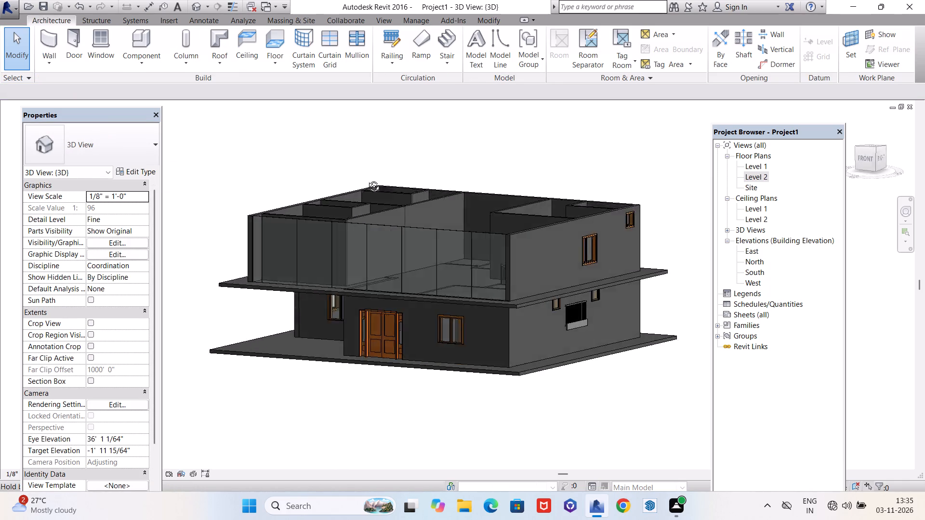
middle_click_drag(367, 179, 601, 453, "shift")
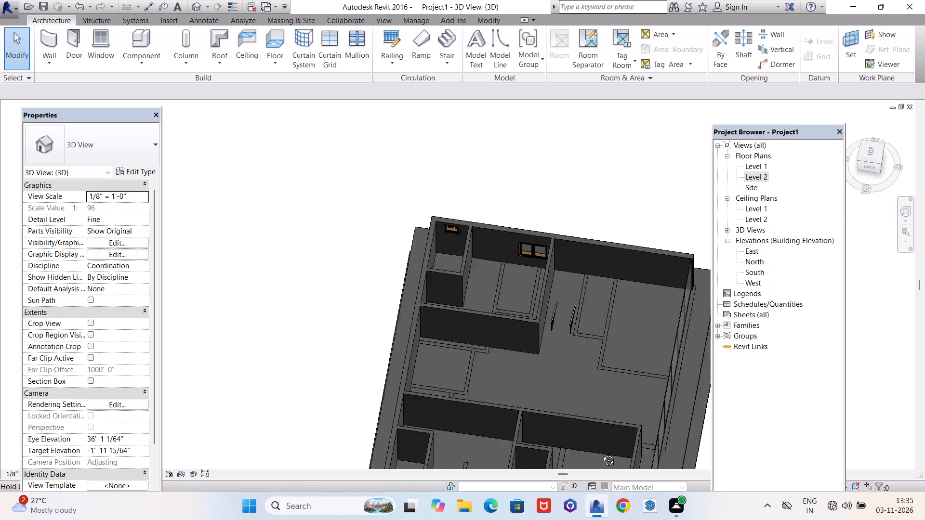
middle_click_drag(601, 453, 639, 384, "shift")
scroll(543, 286, "down", 4)
middle_click_drag(584, 323, 369, 203, "shift")
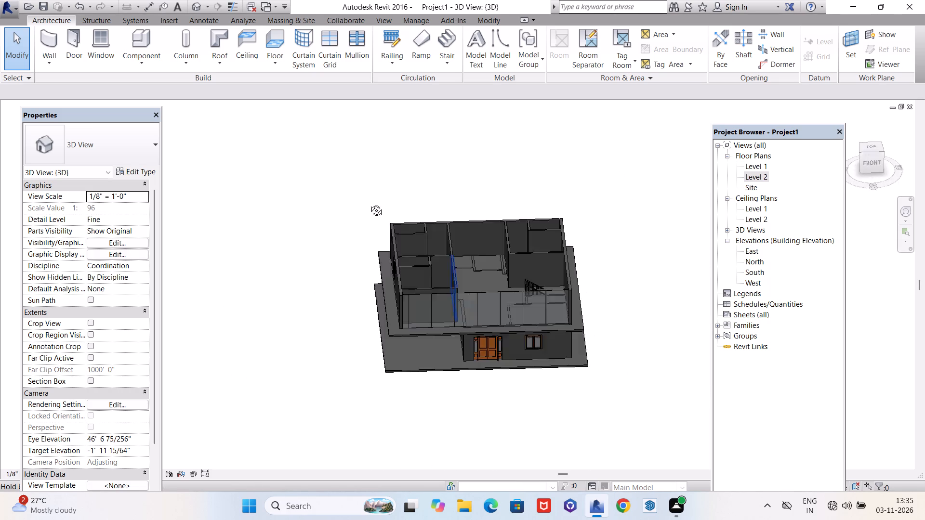
middle_click_drag(369, 203, 361, 188, "shift")
scroll(484, 270, "up", 10)
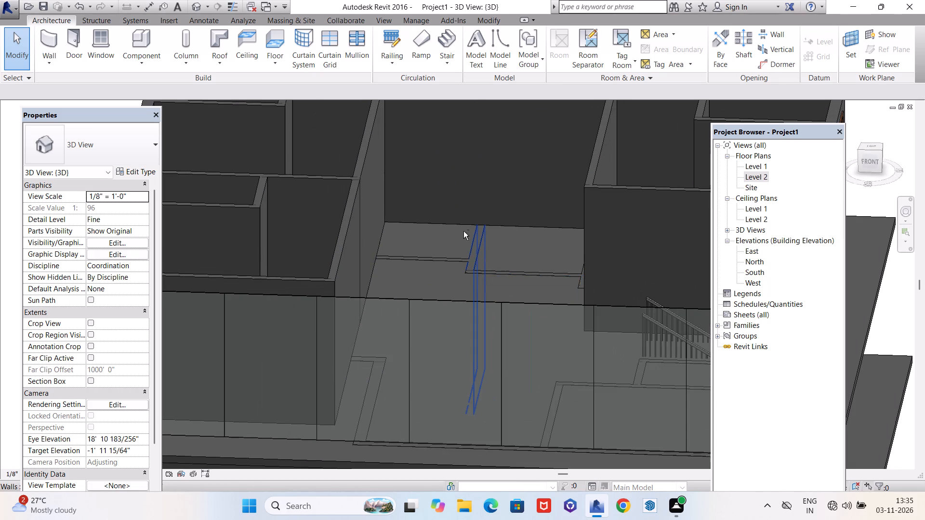
middle_click_drag(456, 215, 452, 328, "shift")
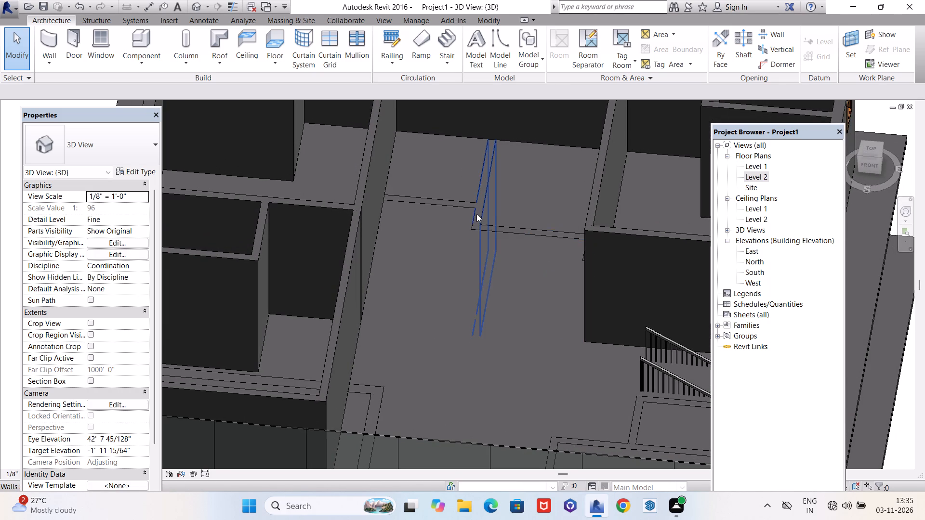
scroll(426, 242, "down", 10)
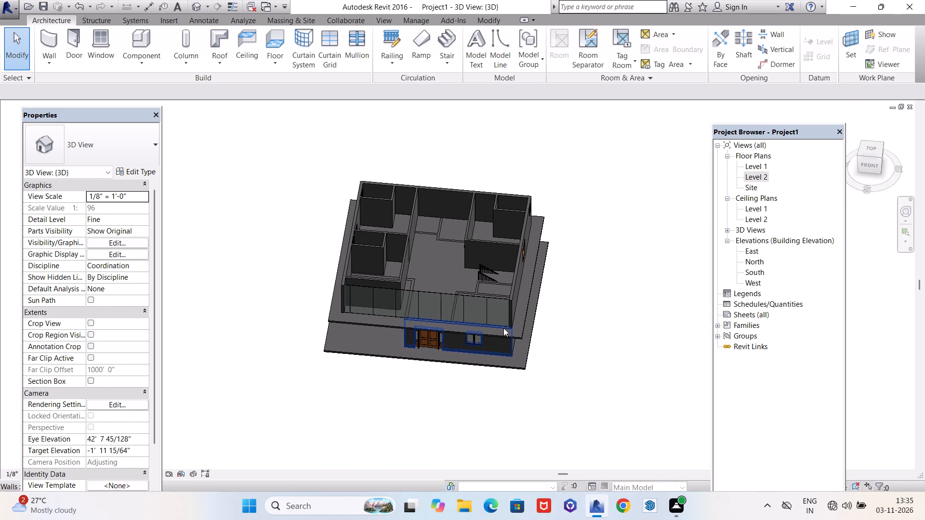
middle_click_drag(487, 315, 447, 211, "shift")
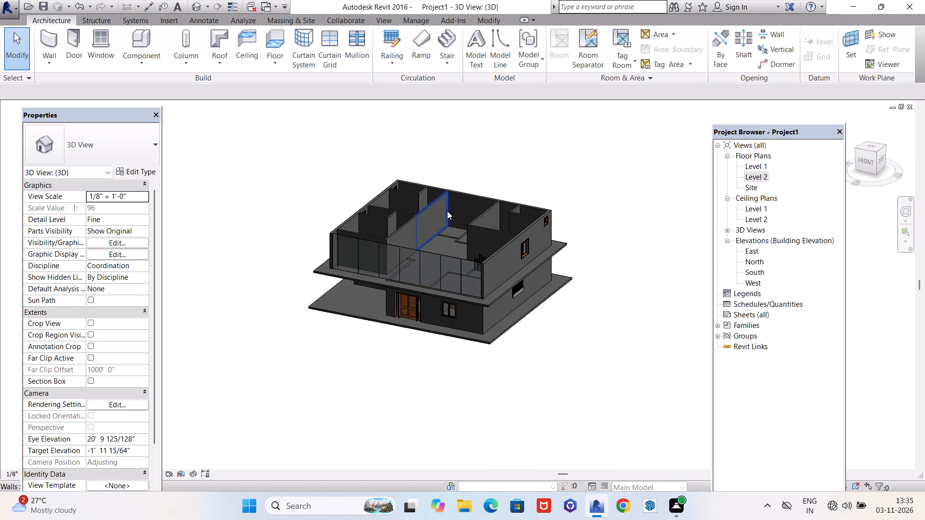
left_click(477, 376)
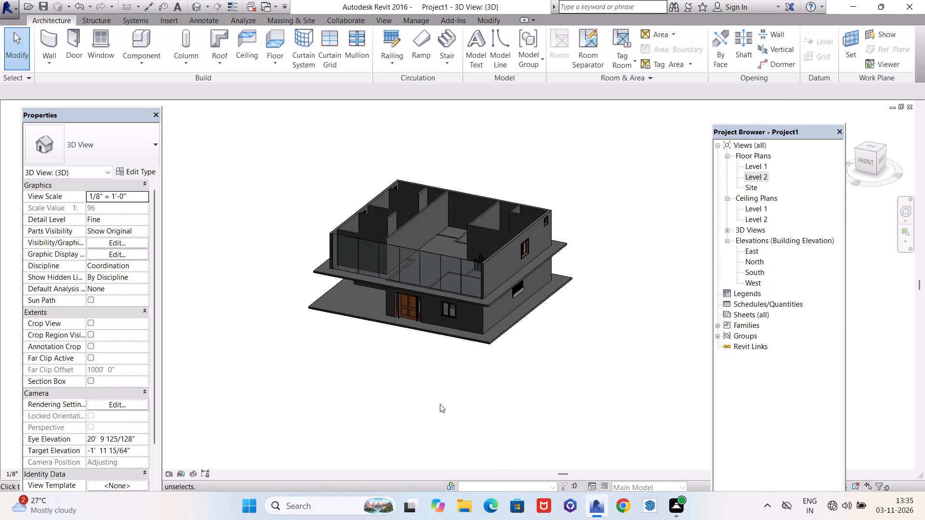
middle_click_drag(432, 405, 593, 330, "shift")
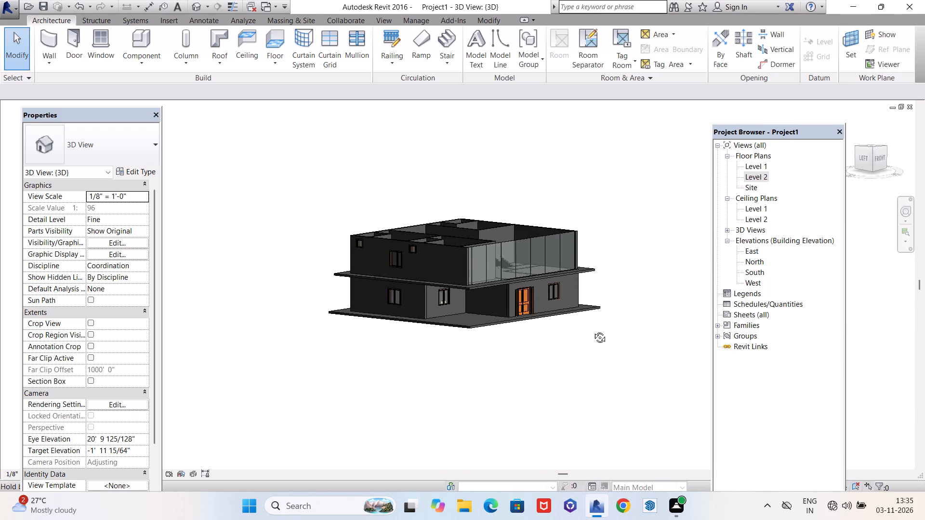
middle_click_drag(593, 330, 602, 387, "shift")
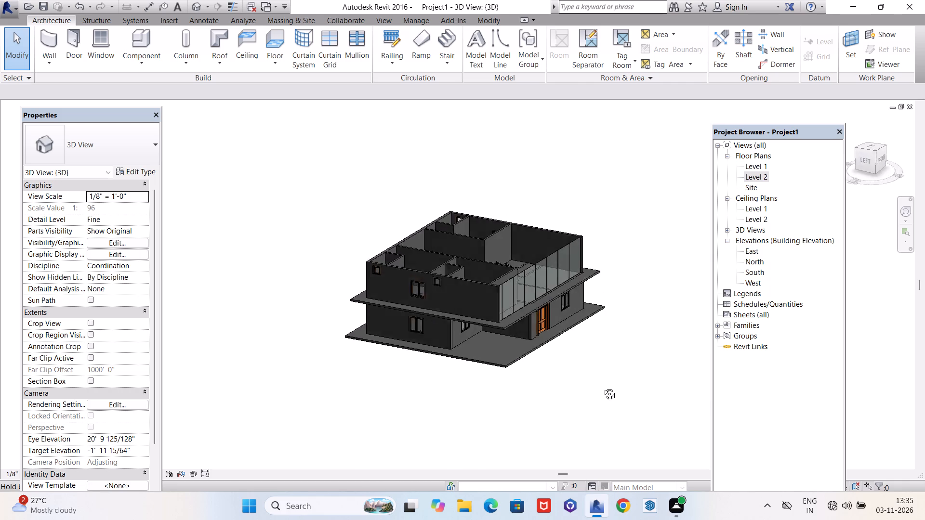
middle_click_drag(602, 387, 527, 458, "shift")
scroll(434, 295, "up", 5)
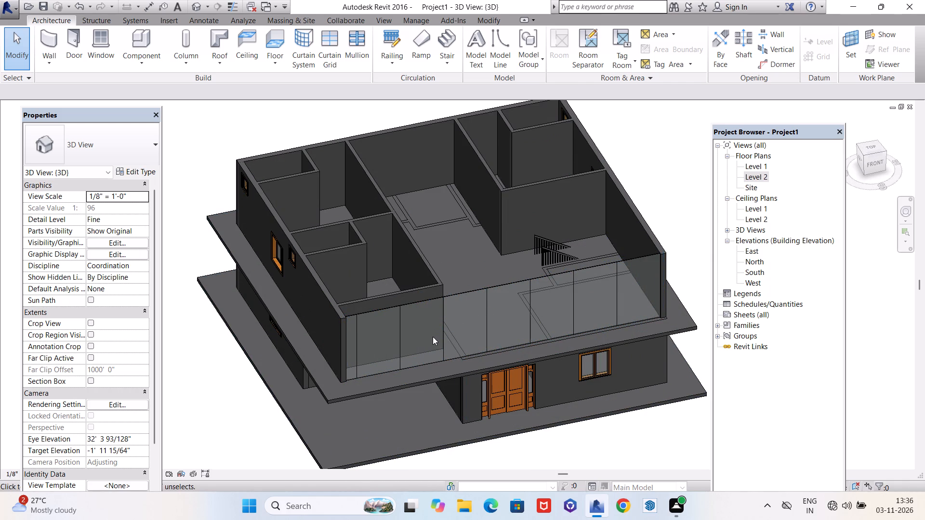
middle_click_drag(433, 338, 399, 342, "shift")
scroll(519, 328, "up", 4)
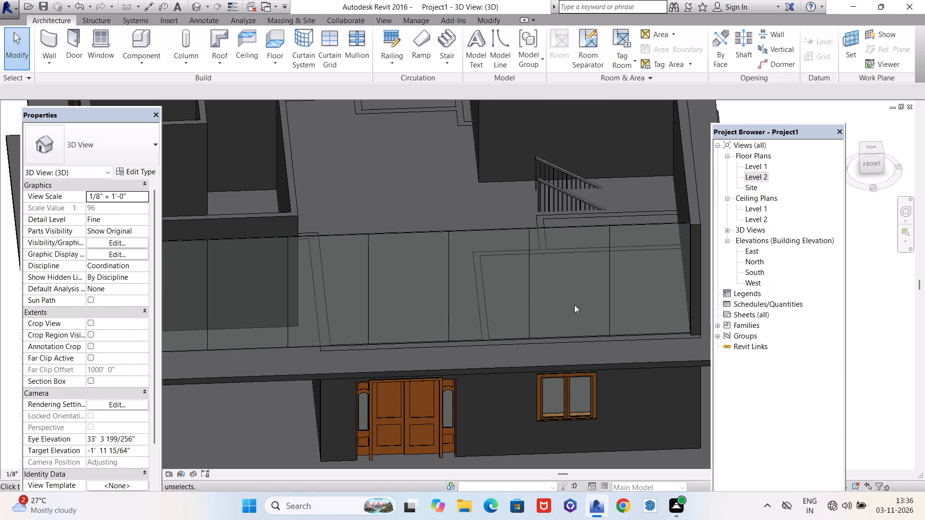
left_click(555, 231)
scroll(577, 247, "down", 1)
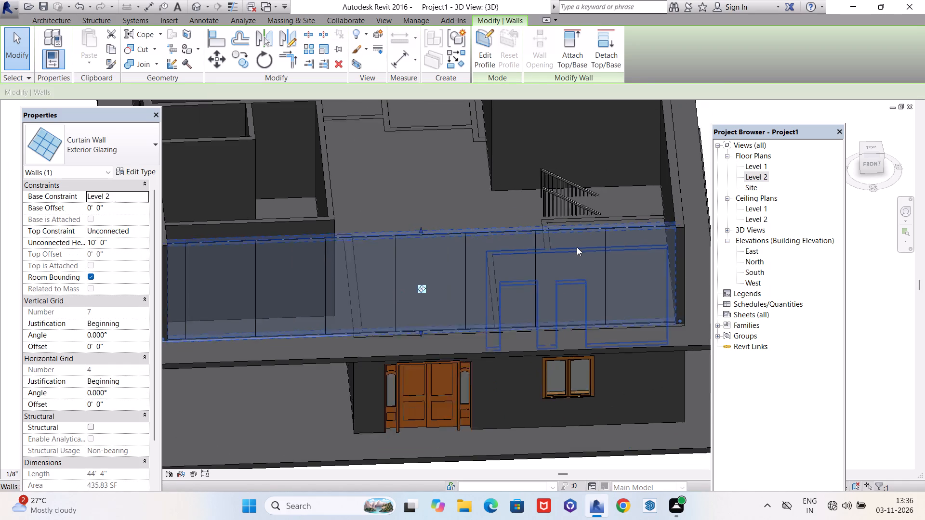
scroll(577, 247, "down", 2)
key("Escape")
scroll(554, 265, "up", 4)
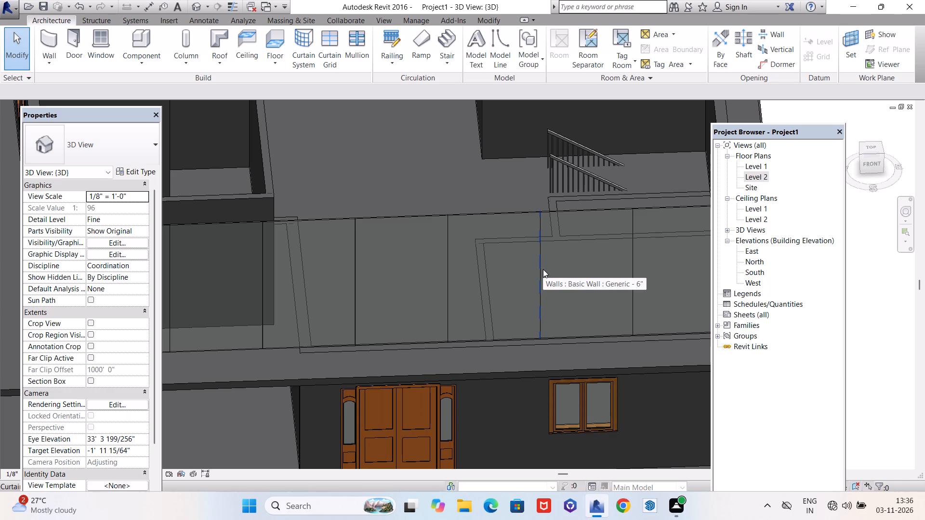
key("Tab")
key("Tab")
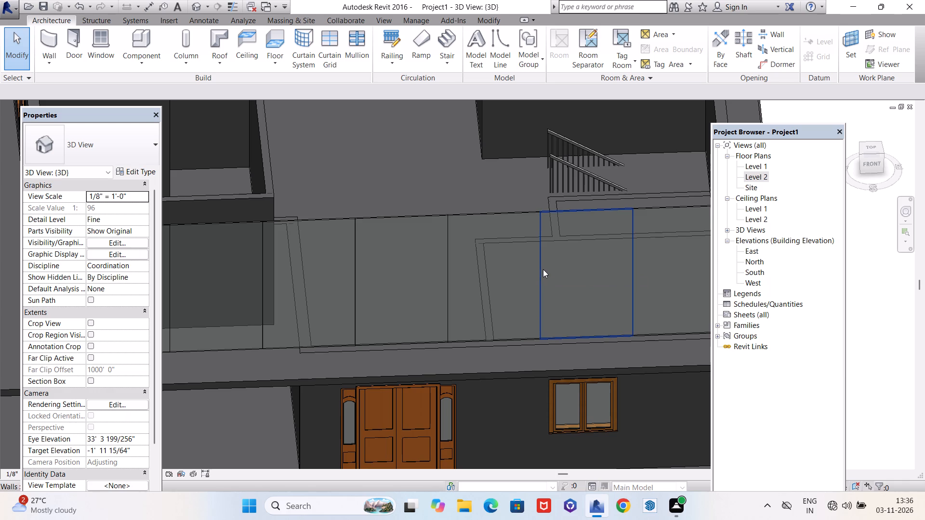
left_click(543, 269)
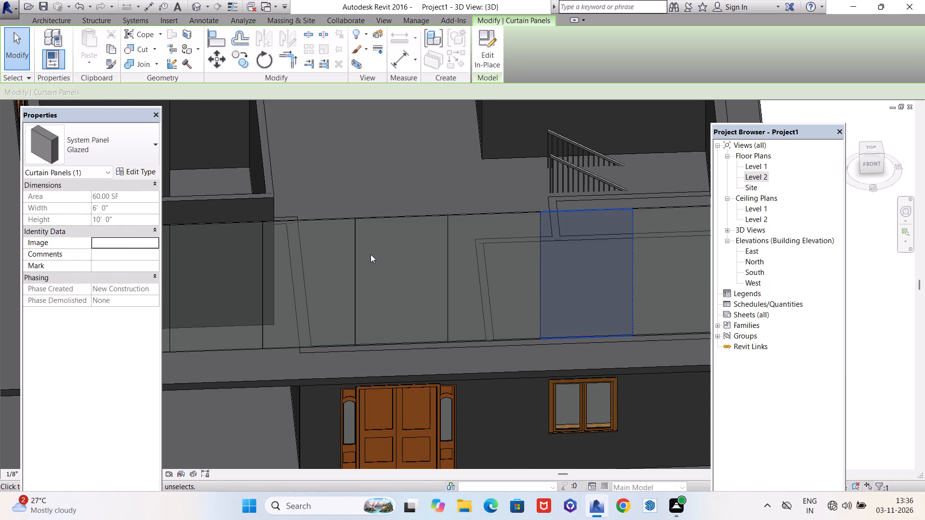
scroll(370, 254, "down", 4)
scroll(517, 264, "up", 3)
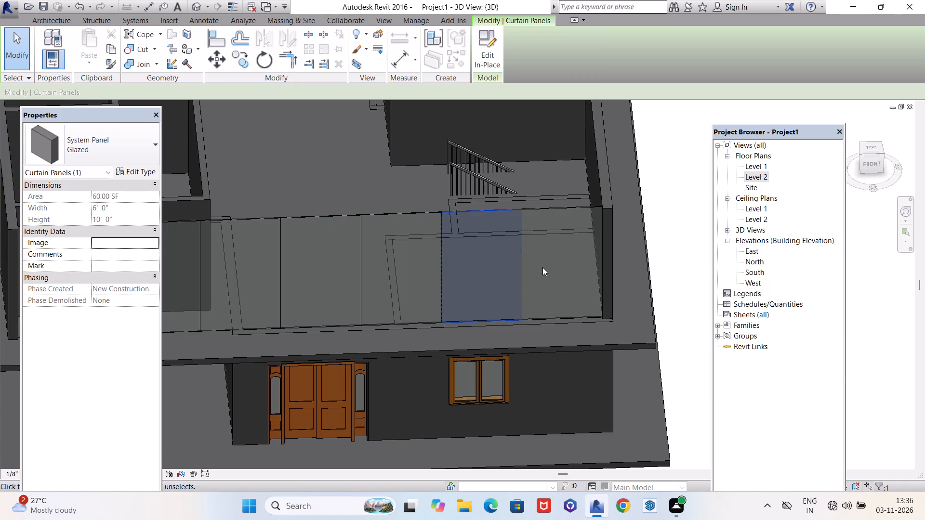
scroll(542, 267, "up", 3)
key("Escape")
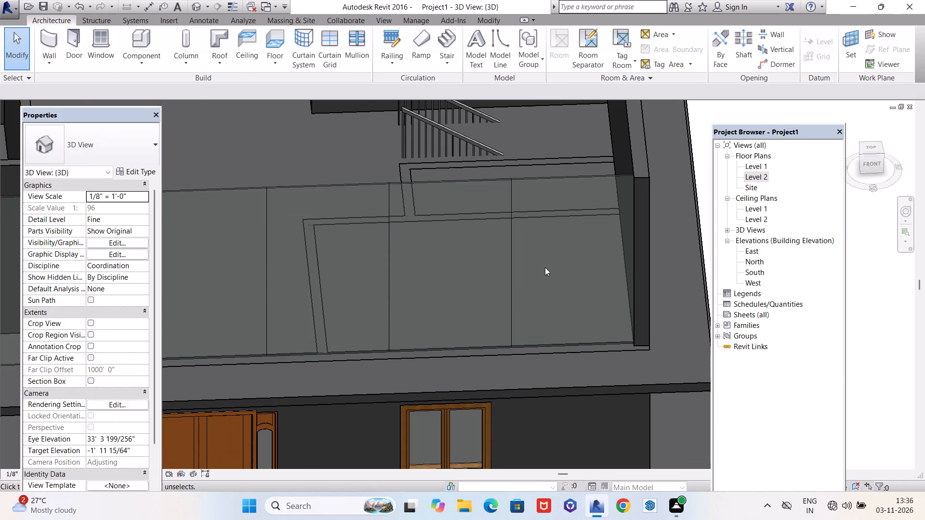
Unpin the easternmost vertical grid line of the upper storey's south curtain wall and try to delete it.
scroll(545, 267, "down", 4)
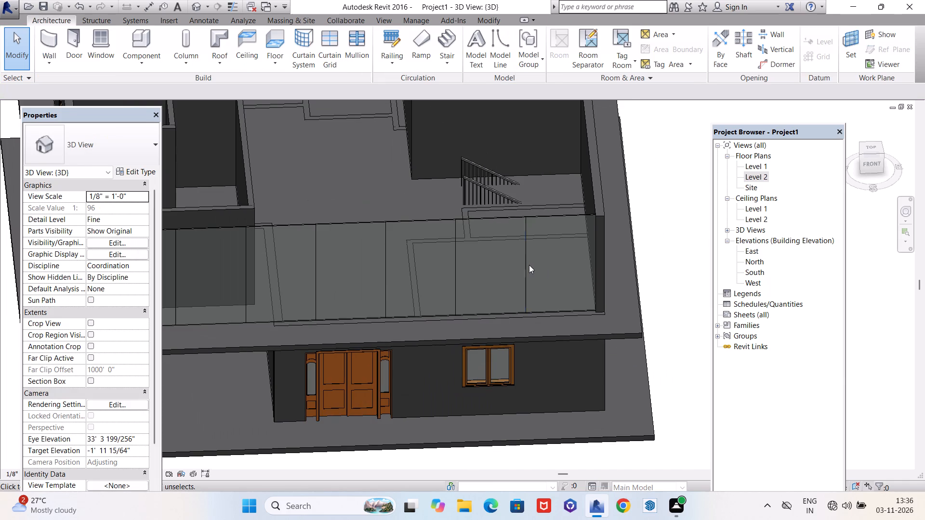
left_click(527, 264)
key("Delete")
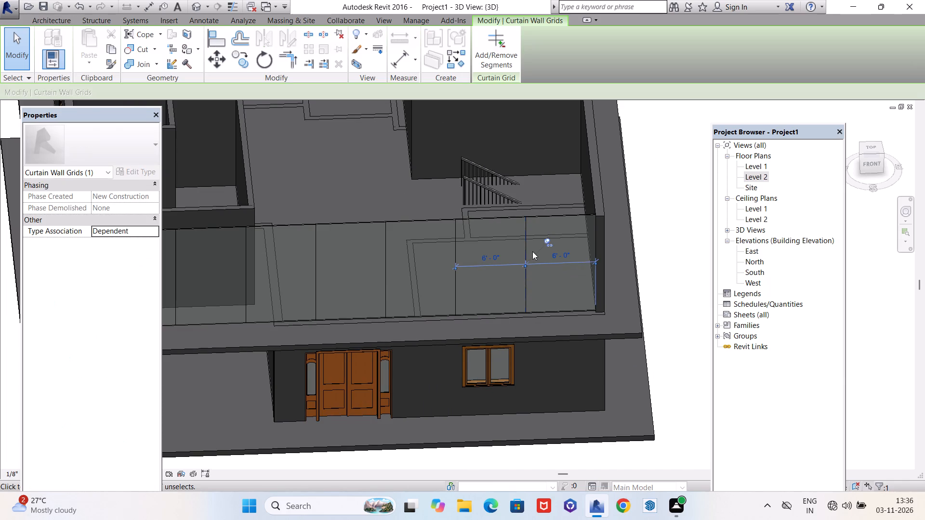
key("Delete")
key("Delete")
left_click(547, 244)
key("Delete")
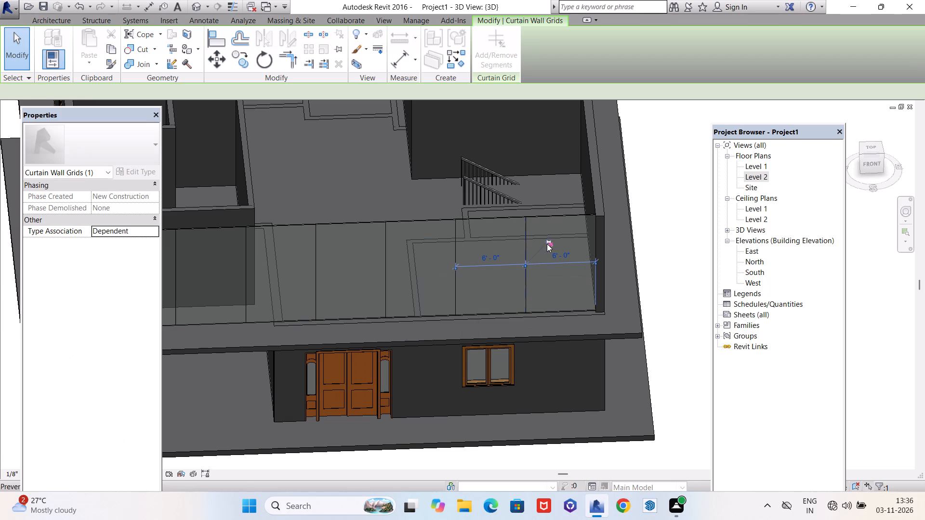
key("Delete")
key("Delete")
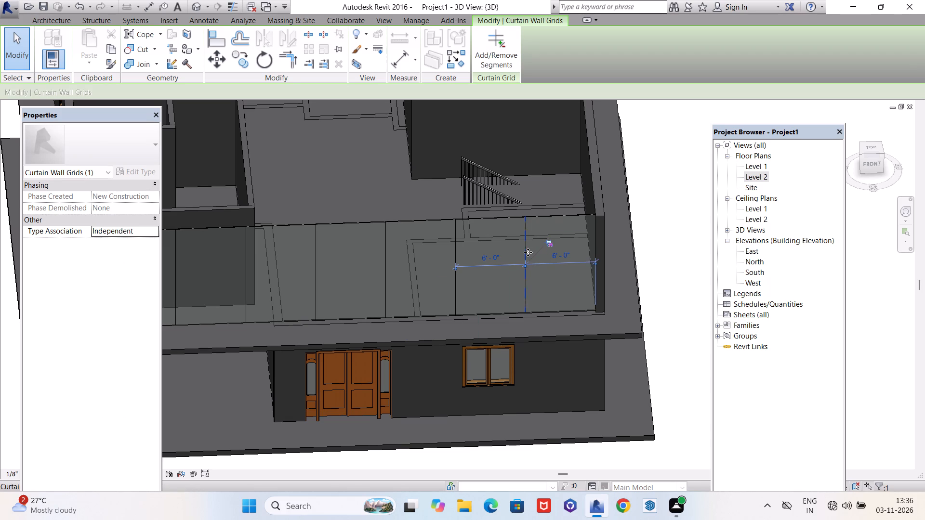
left_click(528, 252)
key("Delete")
key("Escape")
key("Escape")
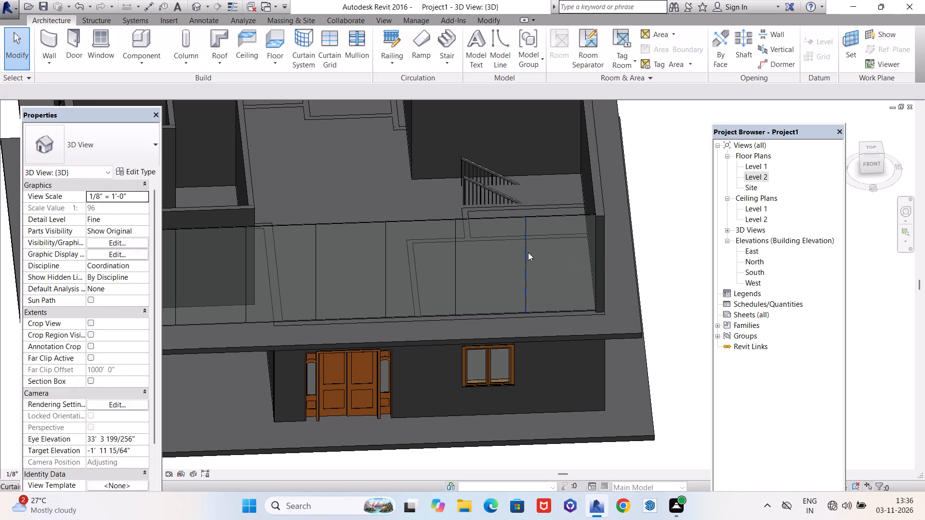
key("Escape")
key("Escape")
key("Escape")
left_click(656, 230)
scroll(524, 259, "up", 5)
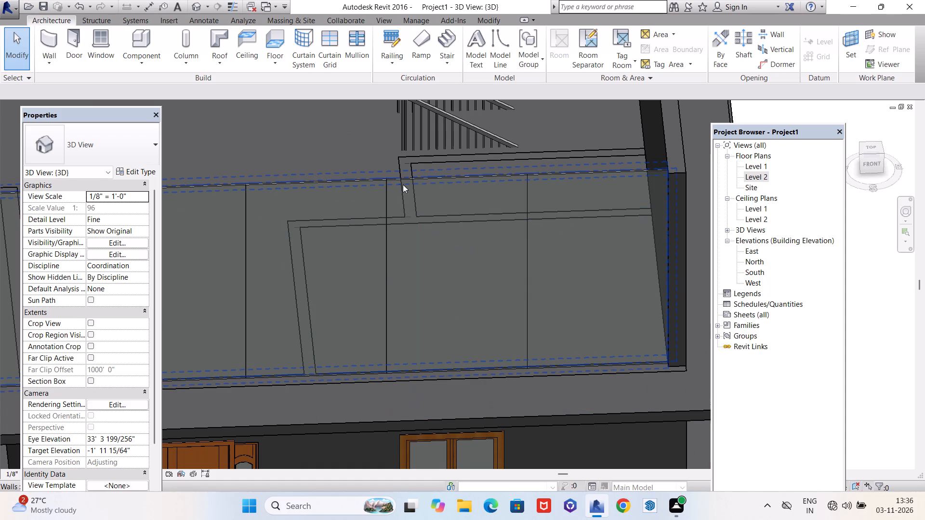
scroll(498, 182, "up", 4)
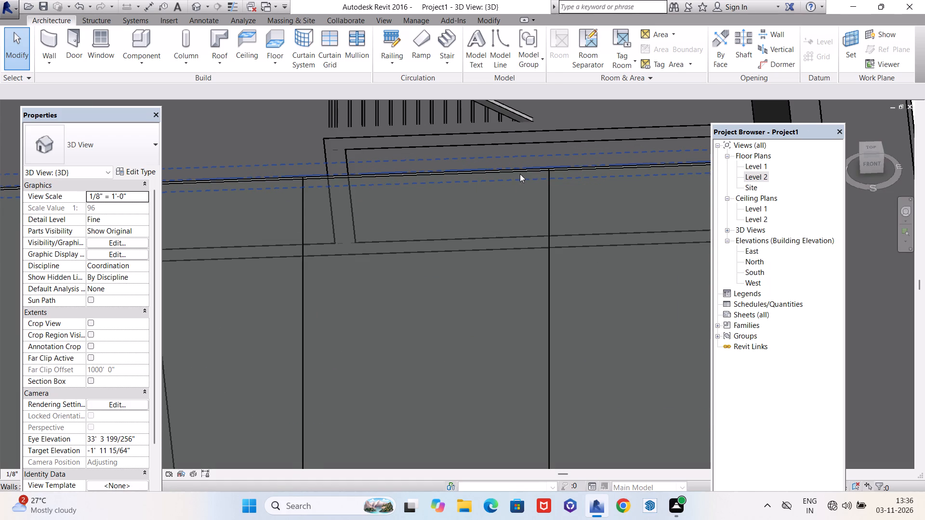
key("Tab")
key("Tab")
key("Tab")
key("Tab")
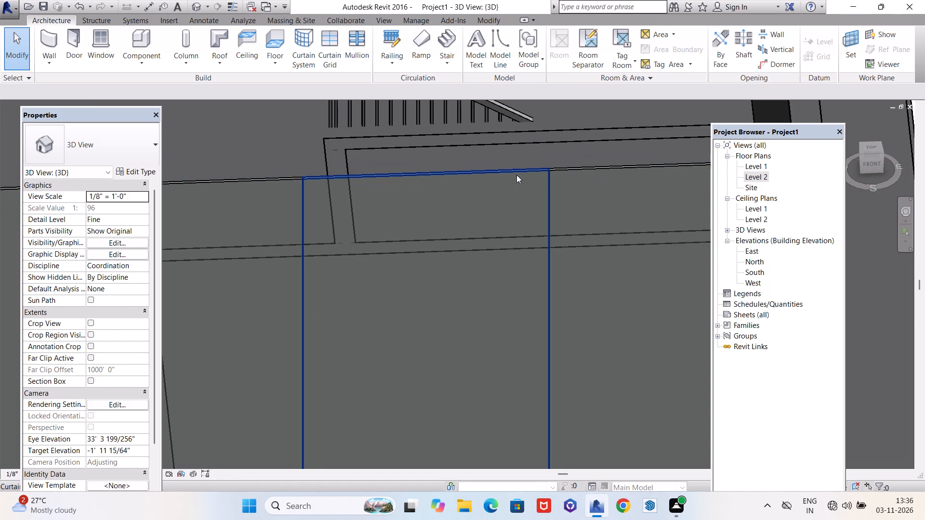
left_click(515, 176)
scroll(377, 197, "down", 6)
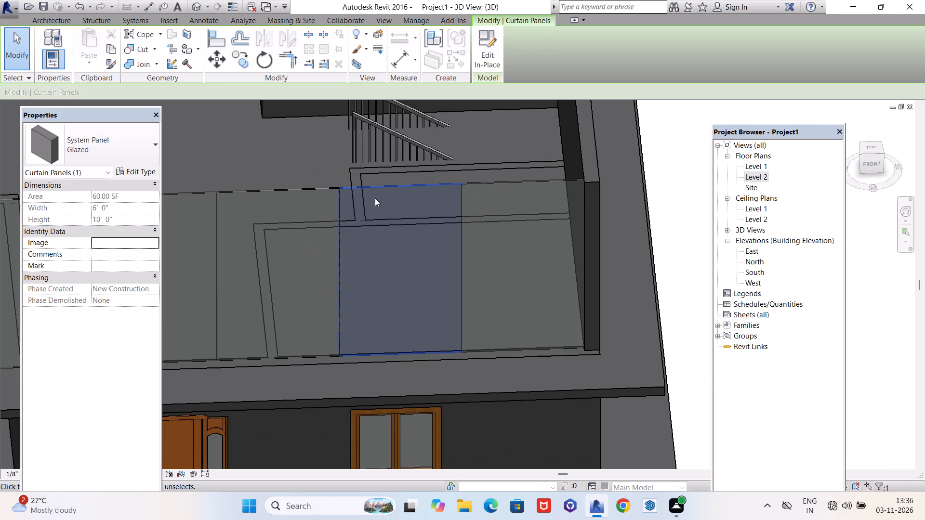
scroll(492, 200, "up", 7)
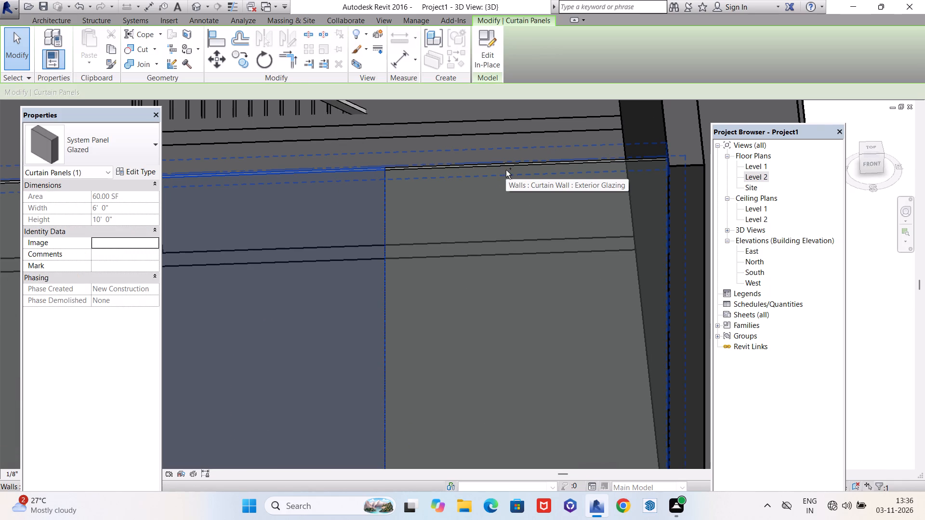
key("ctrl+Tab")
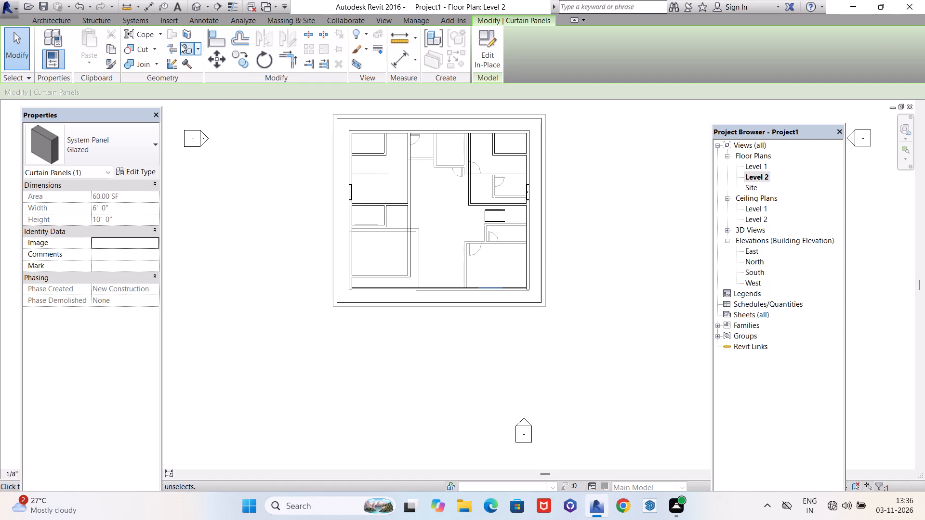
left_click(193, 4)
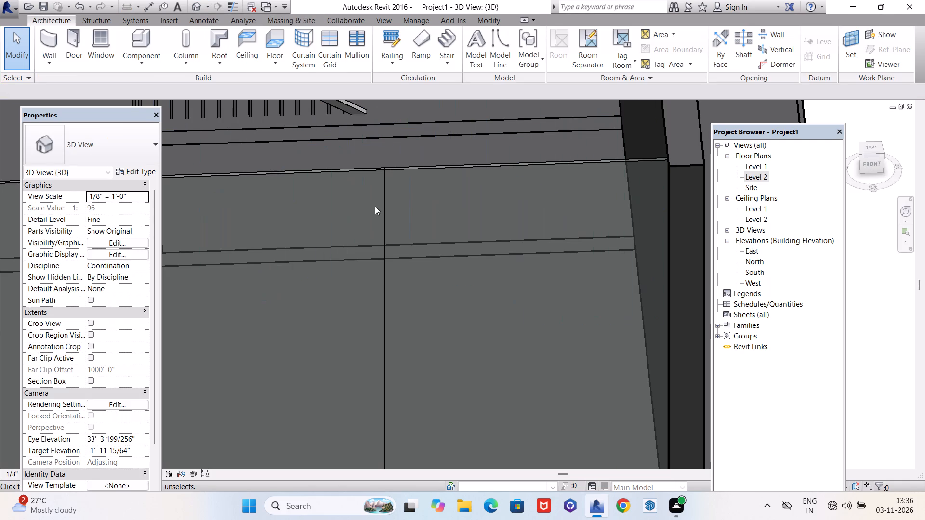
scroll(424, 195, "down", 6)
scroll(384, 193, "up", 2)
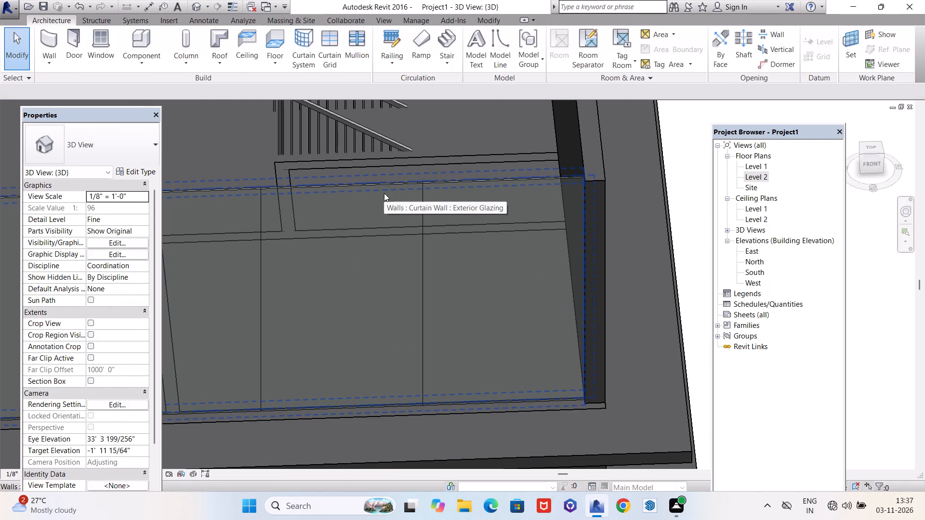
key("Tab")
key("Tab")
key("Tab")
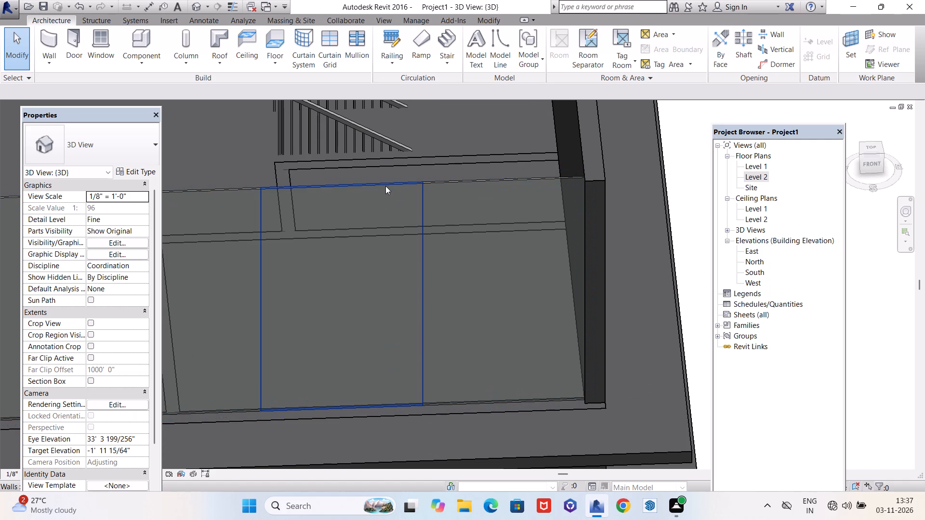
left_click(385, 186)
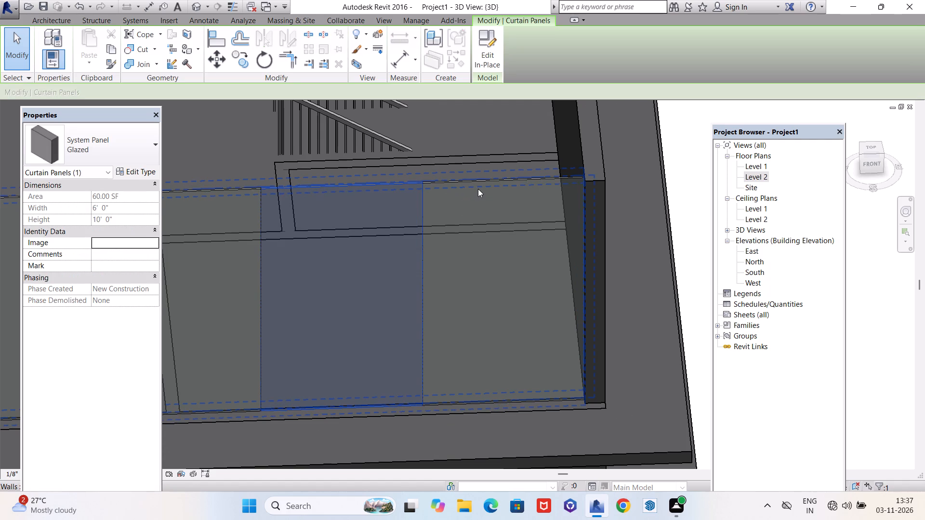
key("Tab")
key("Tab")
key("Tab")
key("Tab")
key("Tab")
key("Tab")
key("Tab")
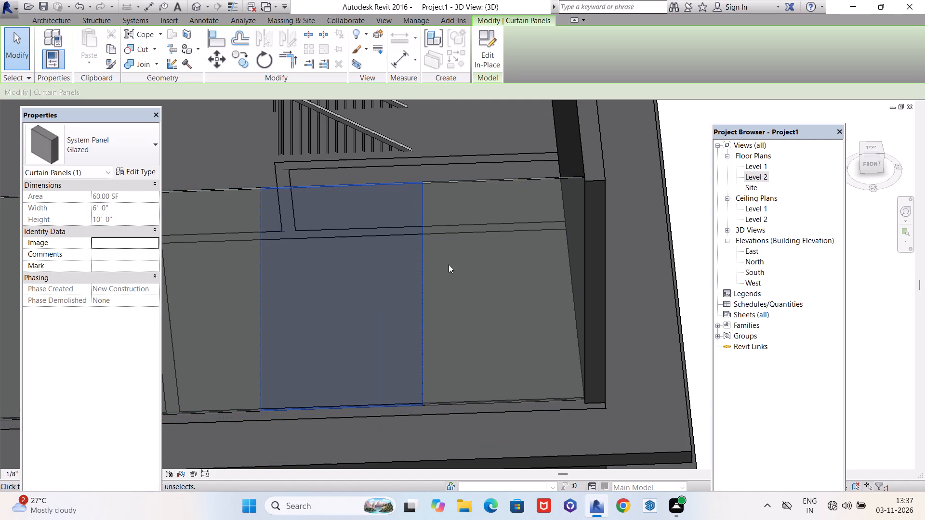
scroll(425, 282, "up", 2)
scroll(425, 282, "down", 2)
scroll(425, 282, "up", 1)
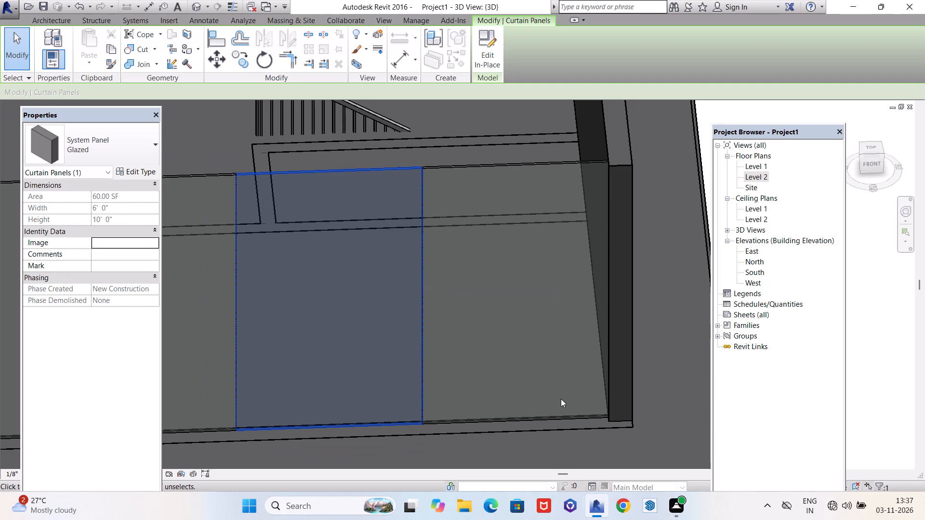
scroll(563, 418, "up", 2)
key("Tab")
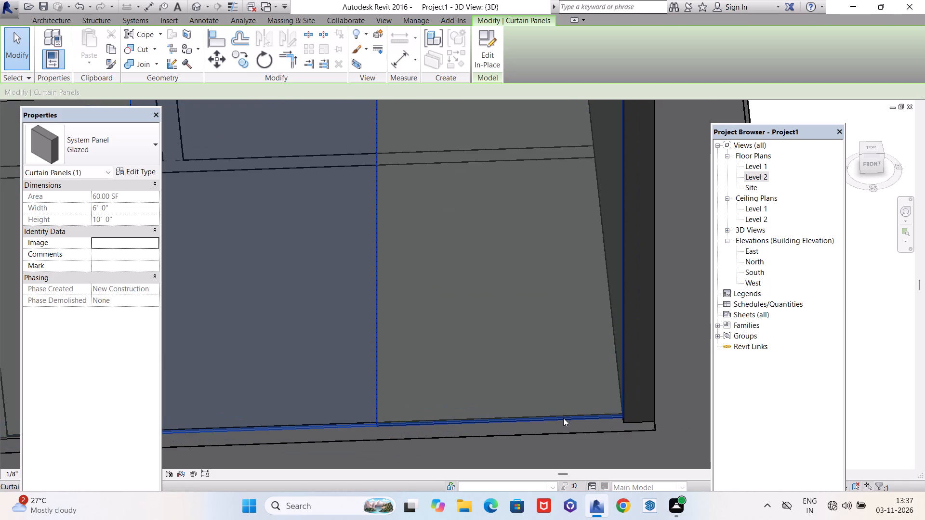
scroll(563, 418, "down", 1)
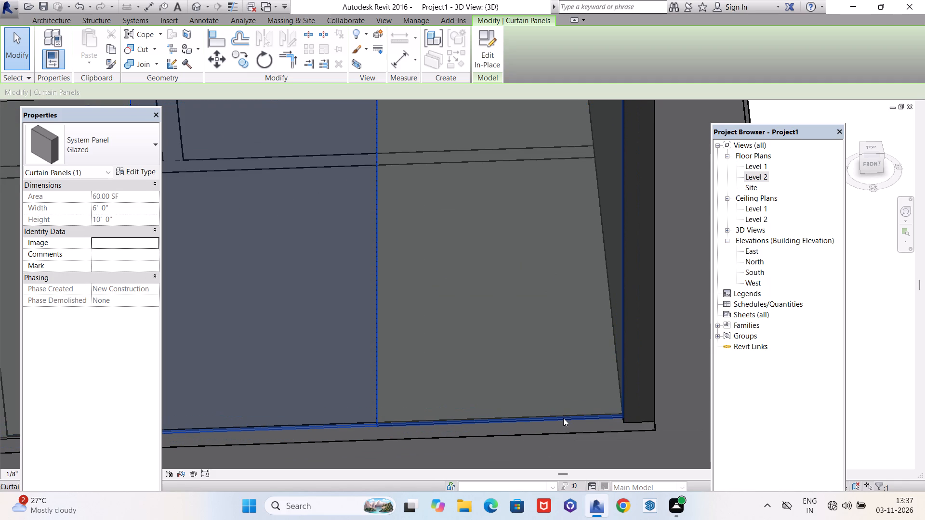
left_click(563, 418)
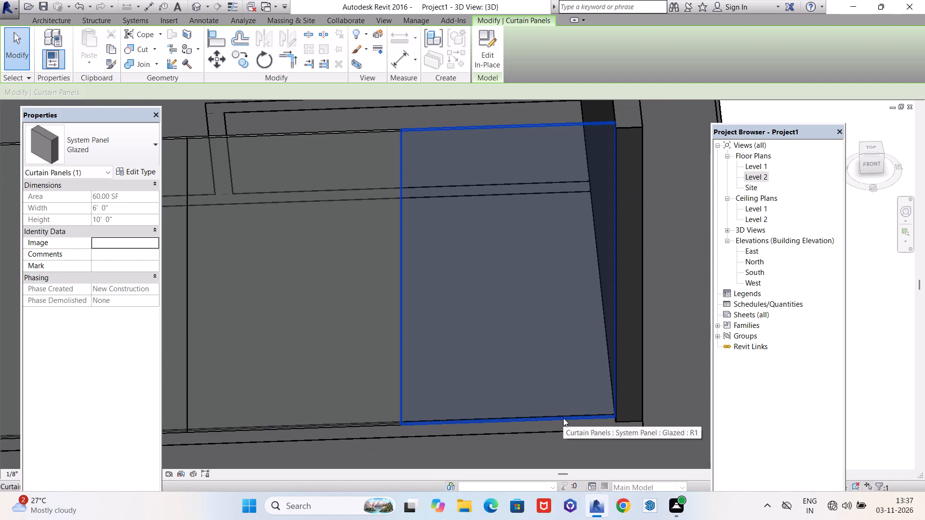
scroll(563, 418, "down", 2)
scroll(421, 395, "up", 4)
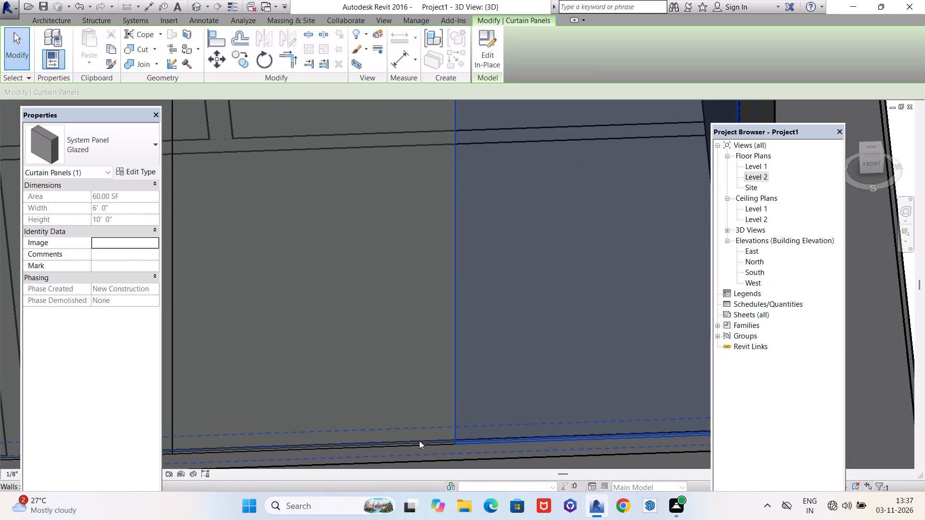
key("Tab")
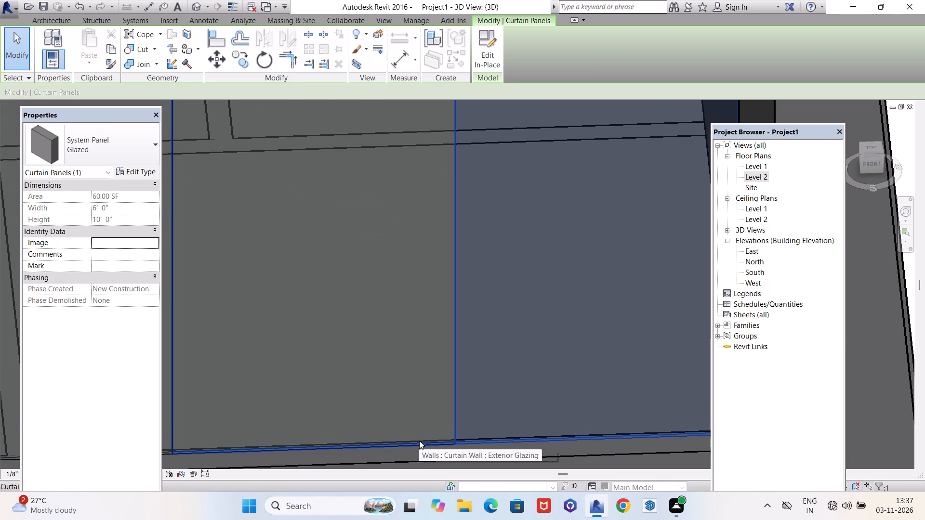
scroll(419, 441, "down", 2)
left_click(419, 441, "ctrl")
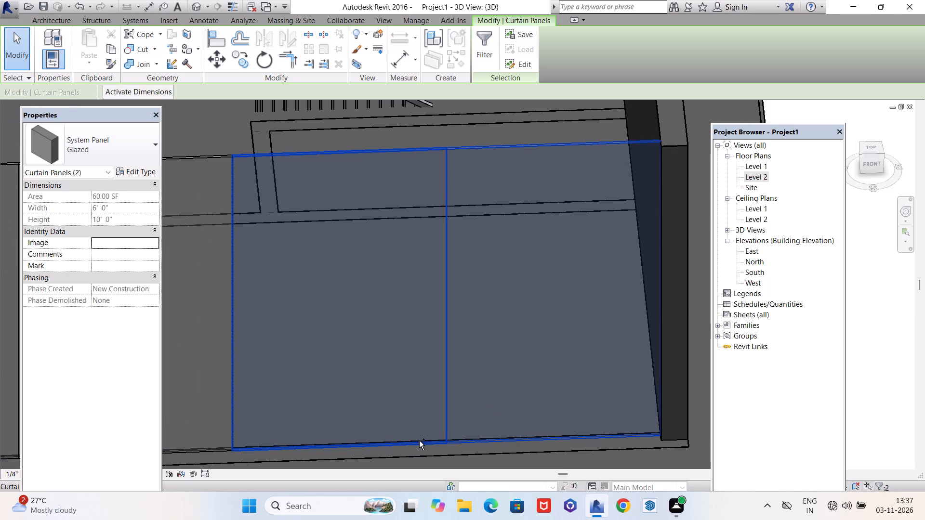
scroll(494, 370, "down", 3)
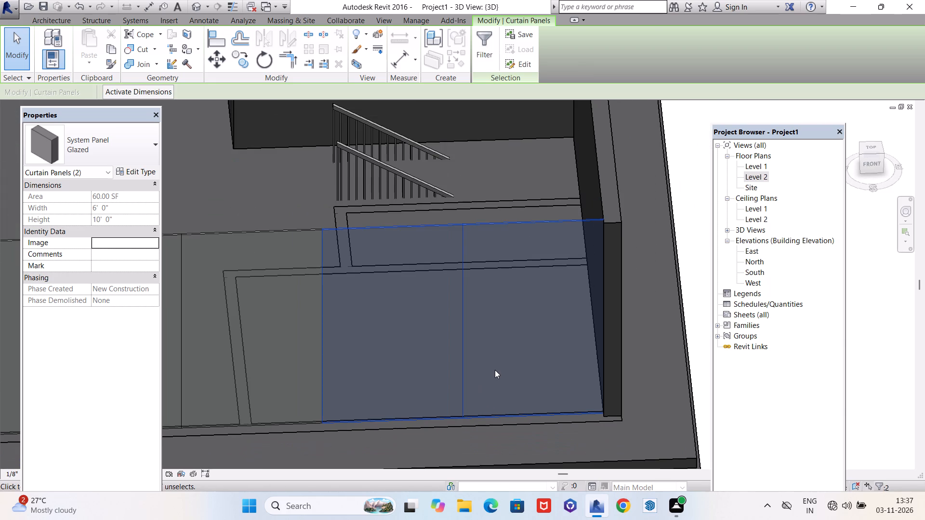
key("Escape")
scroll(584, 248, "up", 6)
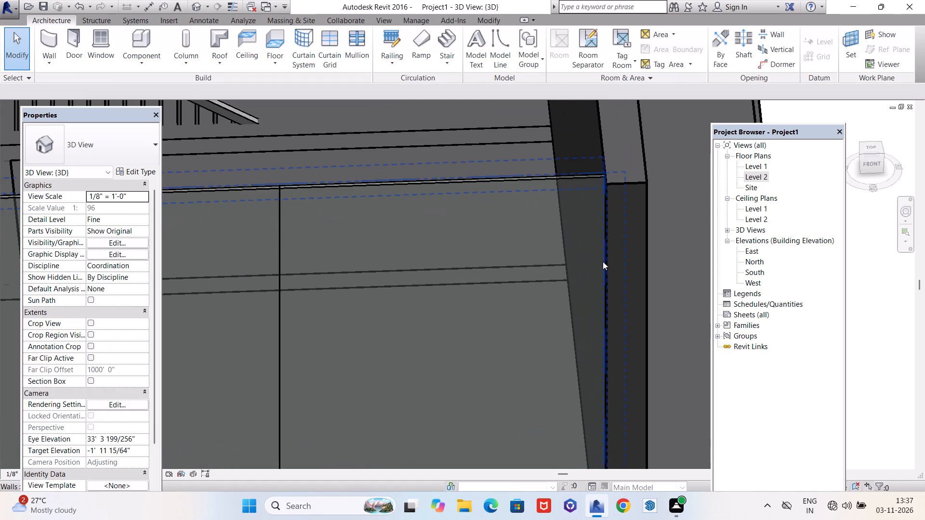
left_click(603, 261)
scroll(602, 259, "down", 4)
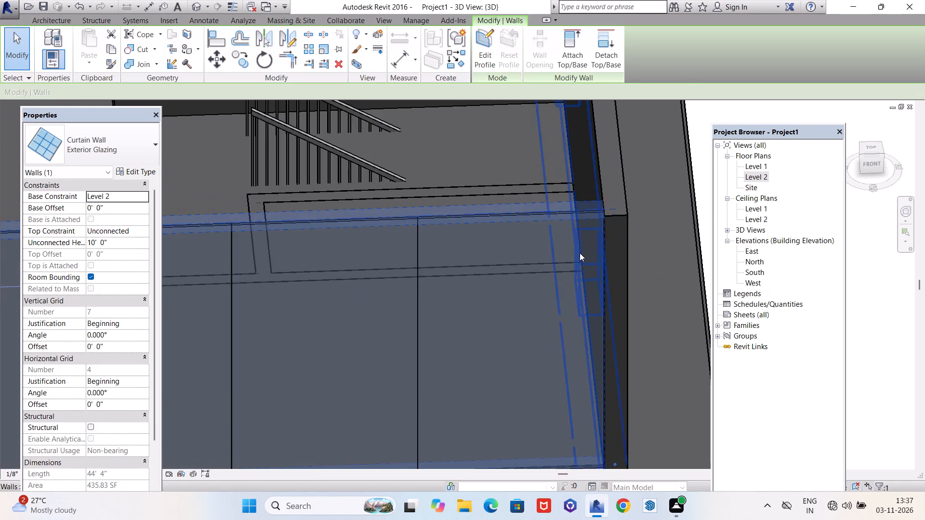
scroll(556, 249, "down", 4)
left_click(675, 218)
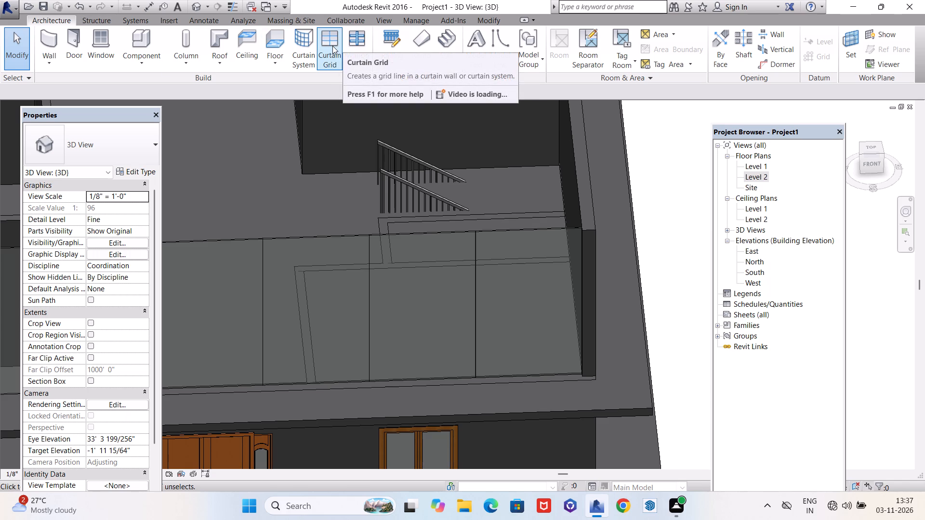
Place a 2.5" x 5" rectangular mullion on the east end edge of the upper storey's south curtain wall.
left_click(346, 46)
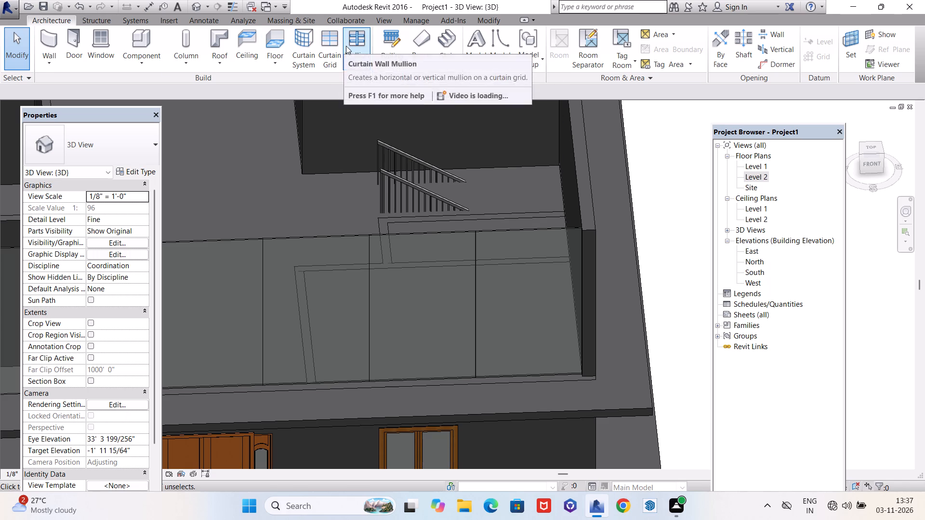
scroll(581, 240, "up", 9)
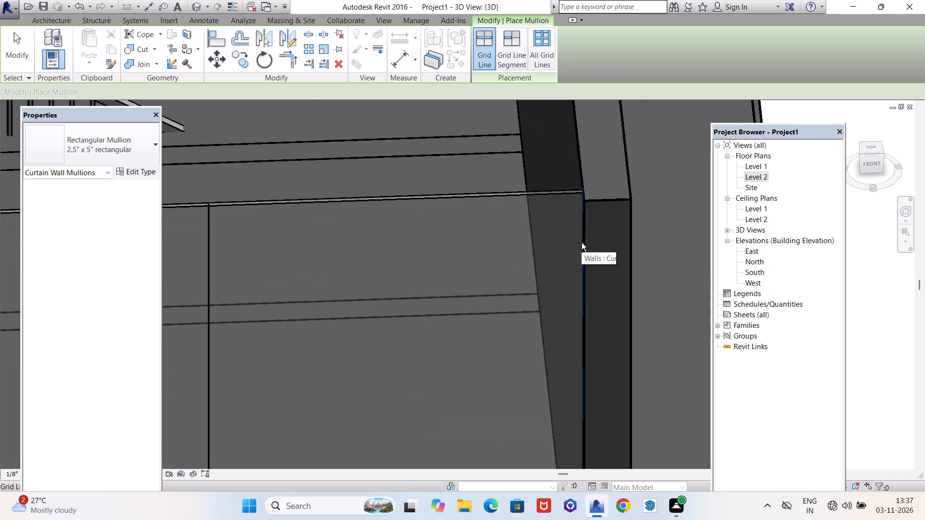
left_click(581, 243)
Place a 2.5" x 5" rectangular mullion on the west end edge of the upper storey's south curtain wall.
scroll(569, 237, "down", 14)
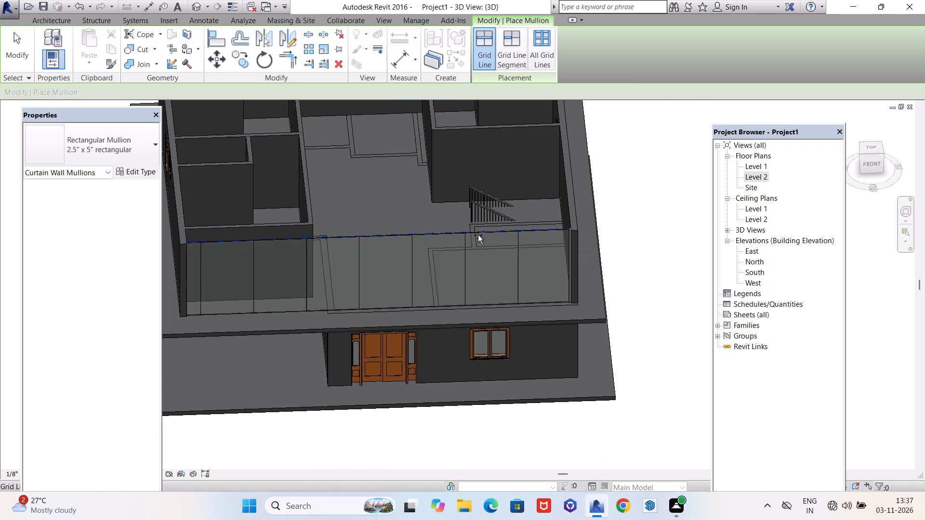
scroll(192, 247, "up", 8)
scroll(303, 327, "down", 4)
middle_click_drag(313, 340, 269, 341, "shift")
scroll(450, 385, "down", 6)
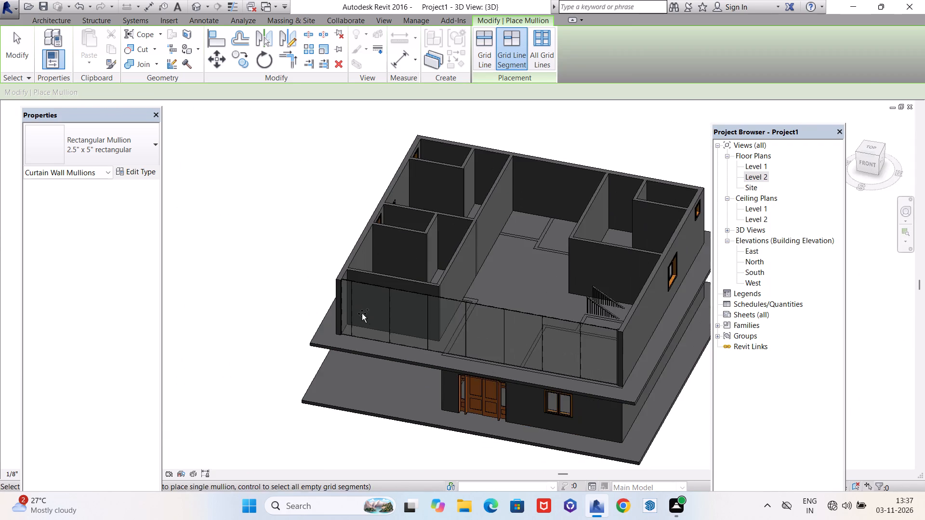
scroll(360, 312, "up", 4)
scroll(325, 284, "up", 10)
left_click(332, 267)
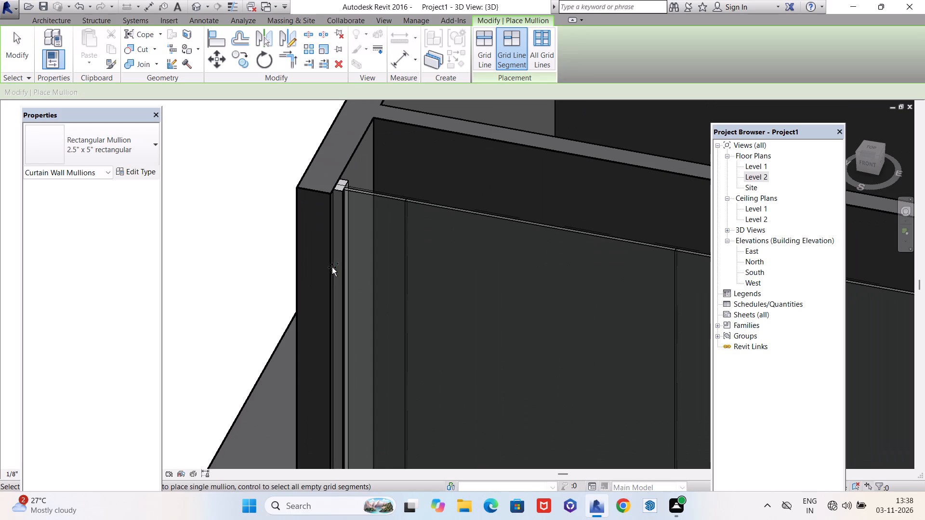
Place 2.5" x 5" rectangular mullions along the top edge of the upper storey's south curtain wall.
scroll(262, 254, "down", 9)
scroll(314, 244, "up", 4)
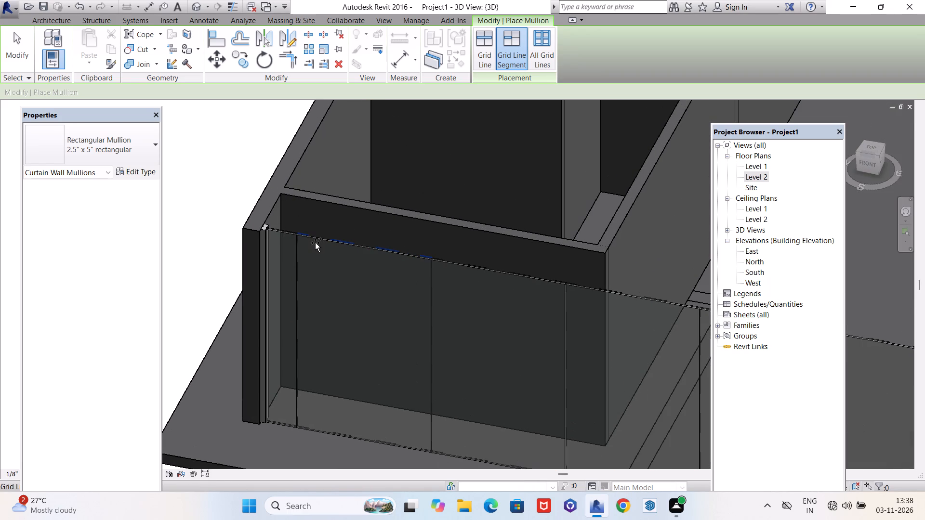
scroll(253, 232, "down", 7)
scroll(251, 232, "up", 1)
scroll(251, 232, "down", 3)
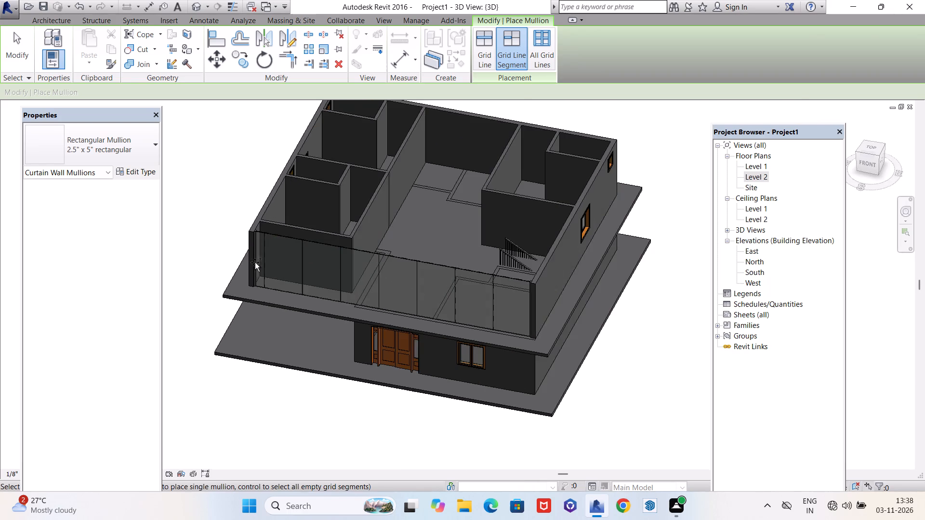
middle_click_drag(271, 322, 319, 300, "shift")
scroll(509, 314, "up", 5)
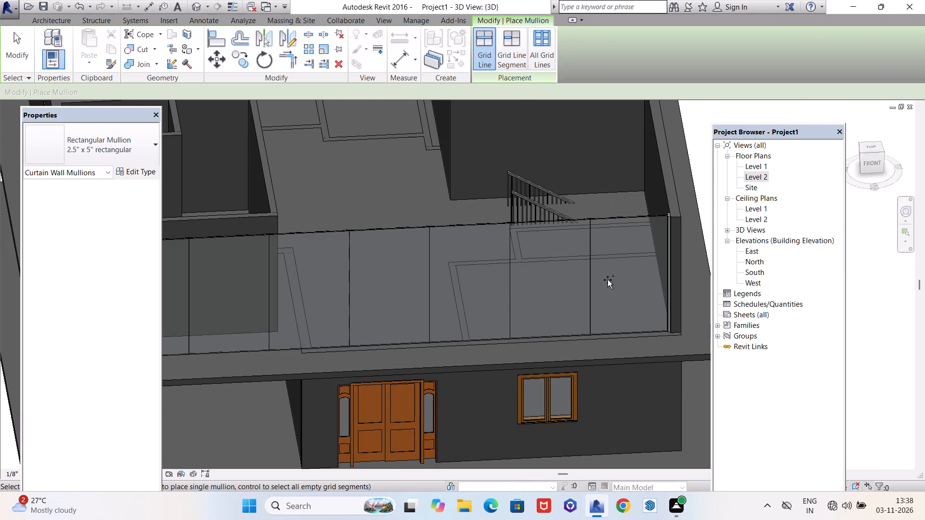
scroll(608, 280, "up", 4)
scroll(472, 293, "down", 4)
scroll(501, 309, "up", 3)
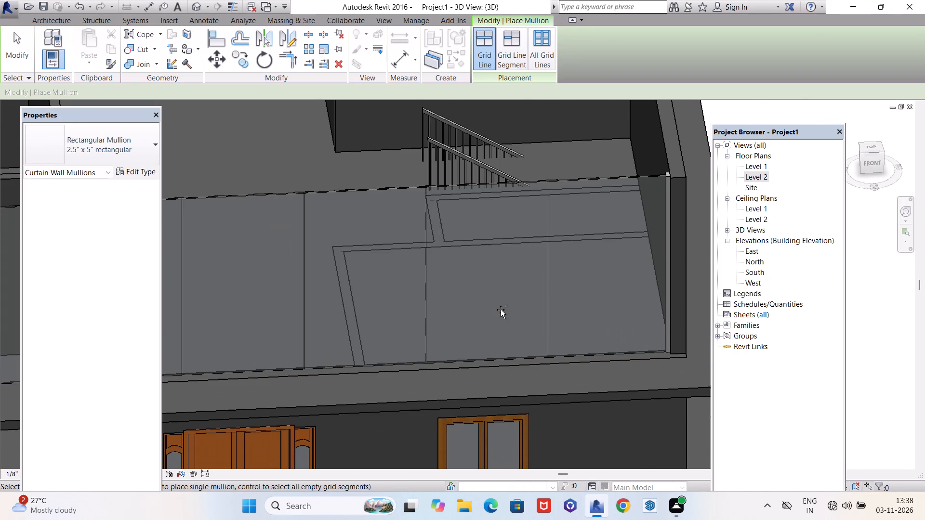
left_click(612, 180, "shift")
left_click(530, 180, "shift")
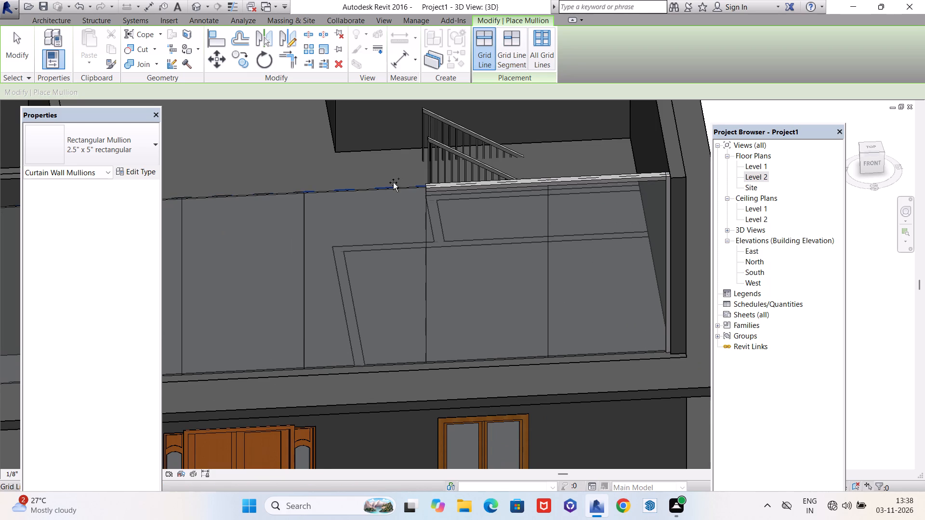
left_click(391, 186)
Place 2.5" x 5" rectangular mullions along the south curtain wall's bottom edge, segment by segment, leaving out the two easternmost panels.
scroll(531, 200, "down", 5)
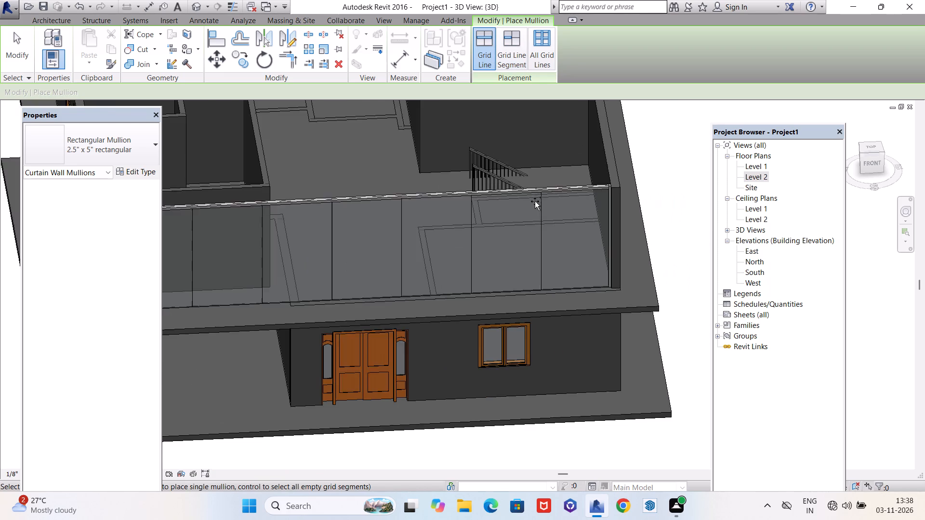
scroll(535, 201, "down", 5)
scroll(353, 209, "up", 7)
scroll(198, 216, "down", 4)
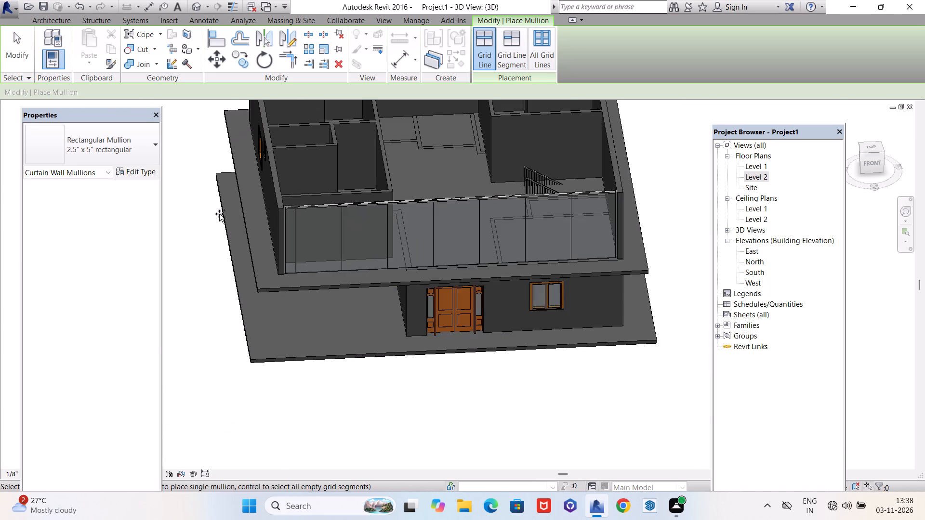
scroll(373, 231, "up", 4)
scroll(231, 250, "down", 4)
scroll(484, 241, "up", 5)
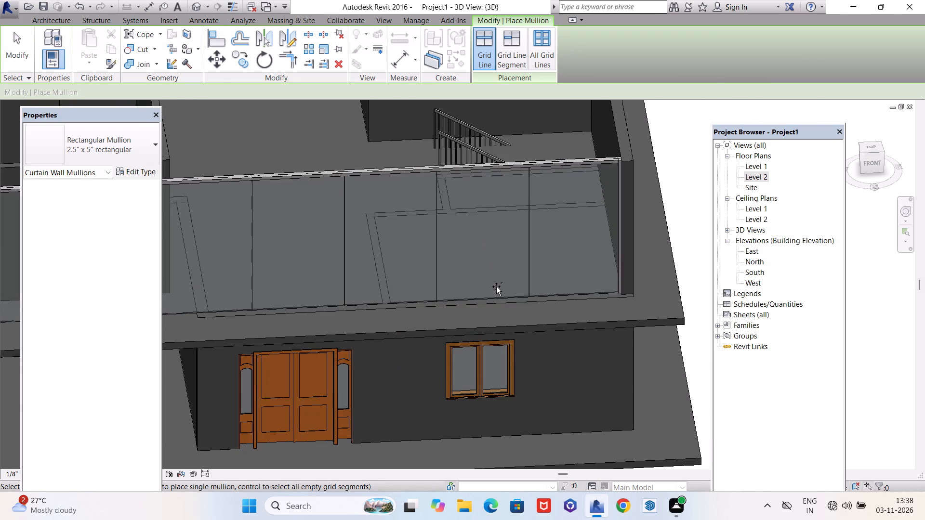
scroll(496, 287, "up", 5)
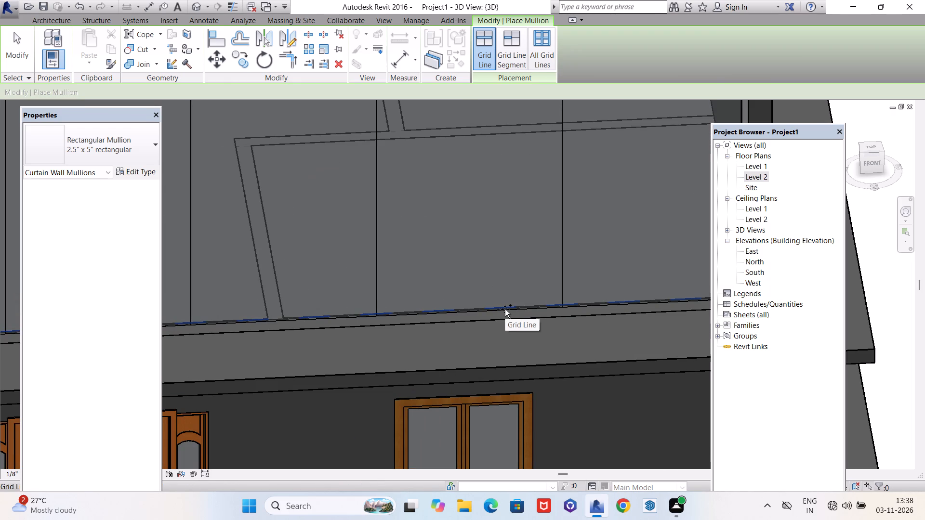
scroll(505, 309, "down", 4)
scroll(505, 309, "up", 1)
scroll(505, 309, "down", 1)
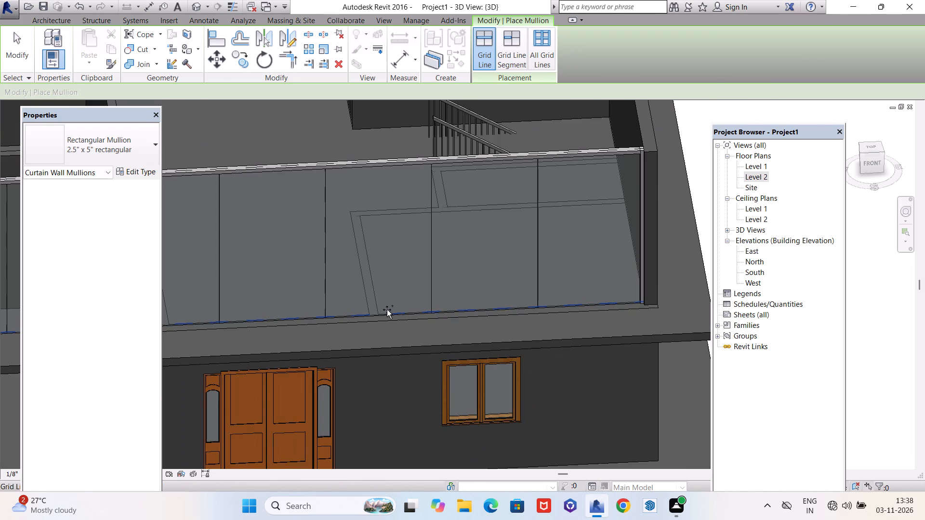
left_click(383, 313, "shift")
scroll(516, 308, "down", 5)
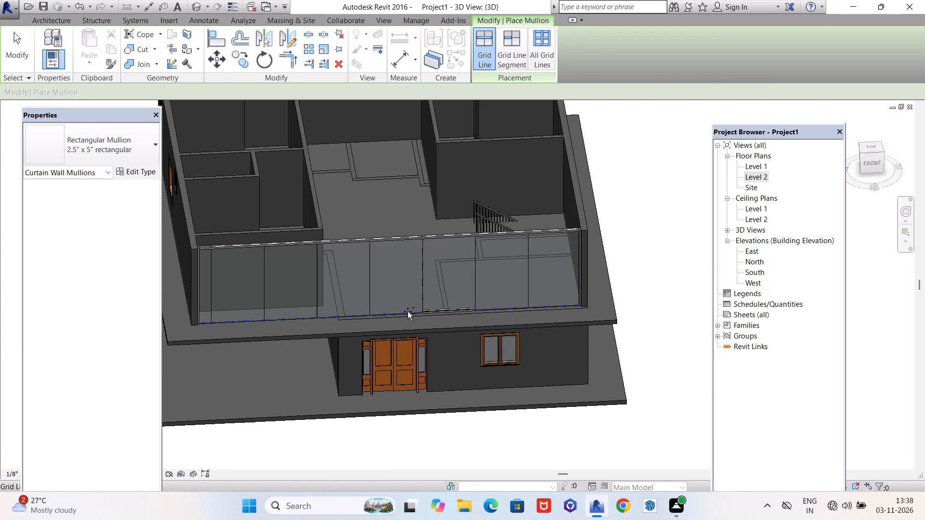
left_click(400, 314, "shift")
left_click(344, 316, "shift")
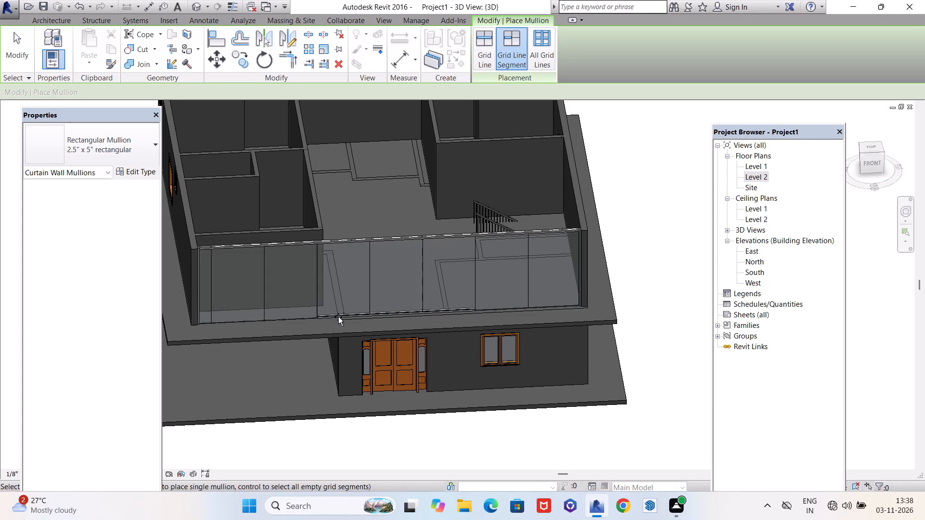
left_click(292, 319, "shift")
left_click(251, 318, "shift")
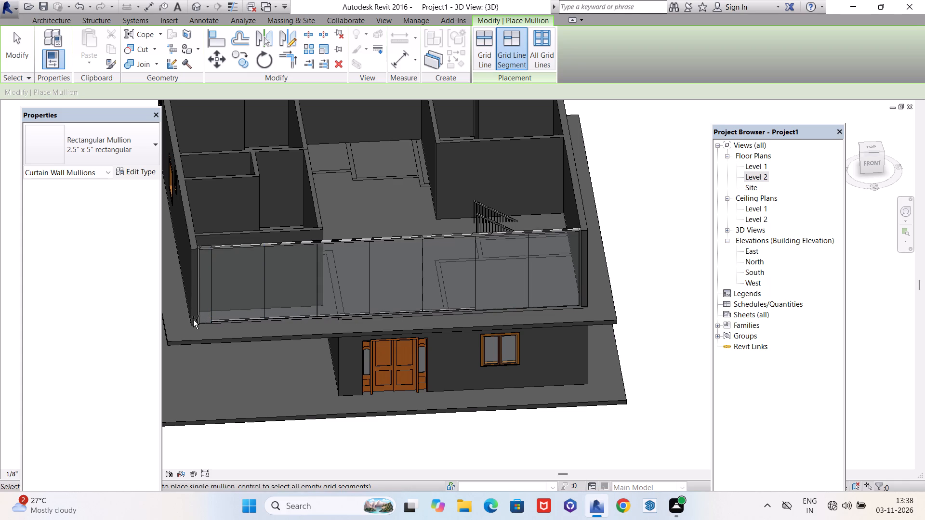
left_click(201, 320, "shift")
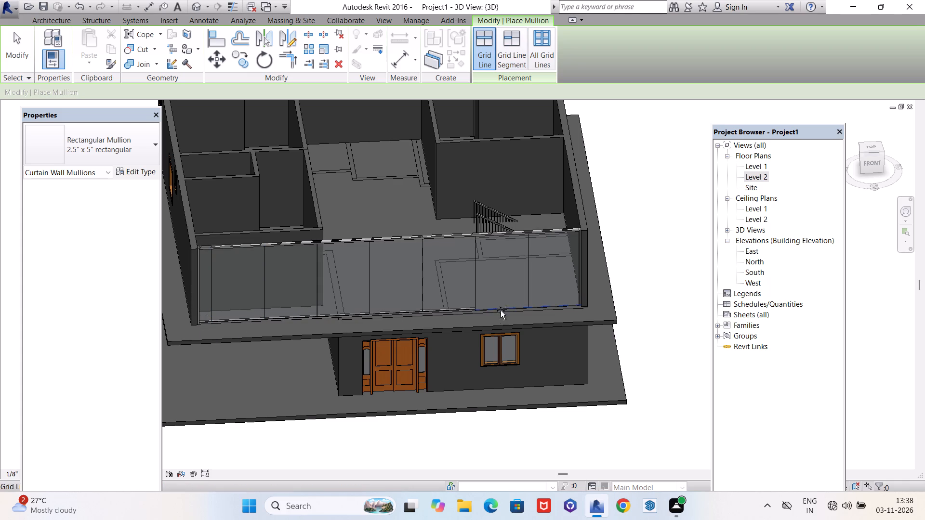
Place a 2.5" x 5" rectangular mullion on the vertical grid line separating the two easternmost panels from the rest of the curtain wall.
scroll(515, 280, "up", 4)
scroll(583, 299, "down", 5)
scroll(575, 297, "up", 2)
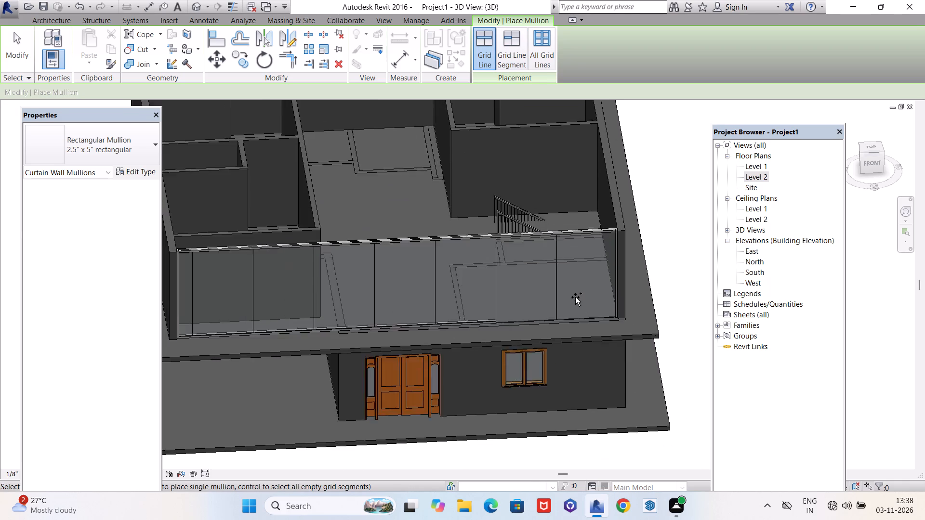
scroll(575, 297, "up", 2)
scroll(562, 330, "down", 4)
scroll(552, 311, "up", 3)
scroll(552, 311, "down", 1)
scroll(552, 311, "up", 1)
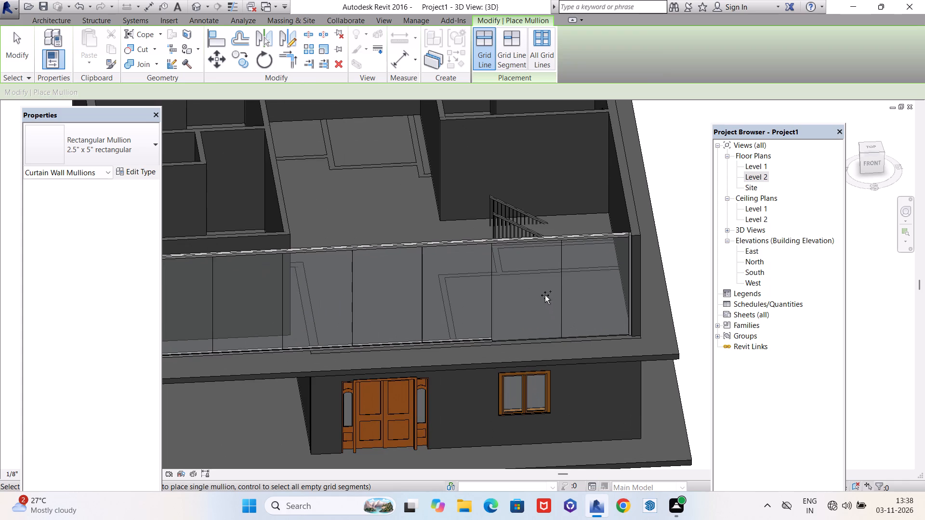
scroll(559, 299, "down", 3)
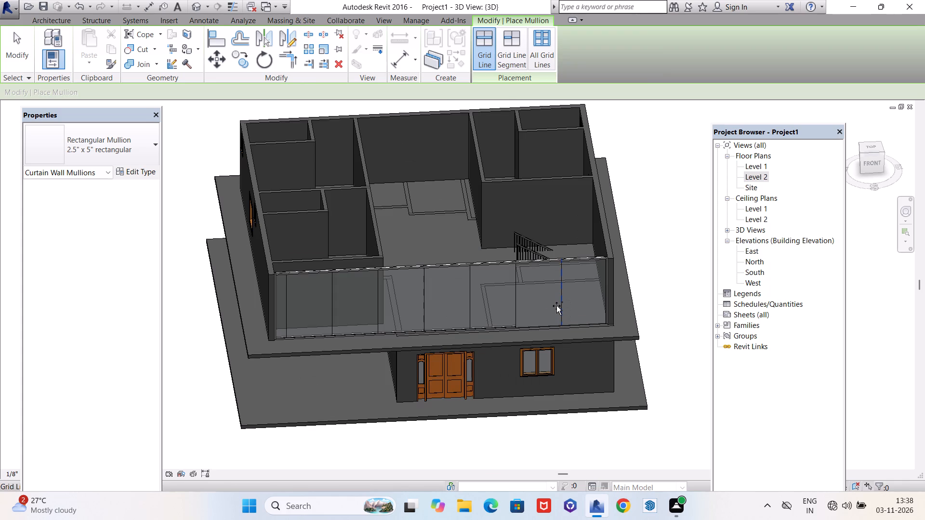
scroll(556, 306, "up", 3)
scroll(598, 312, "down", 3)
scroll(588, 303, "up", 4)
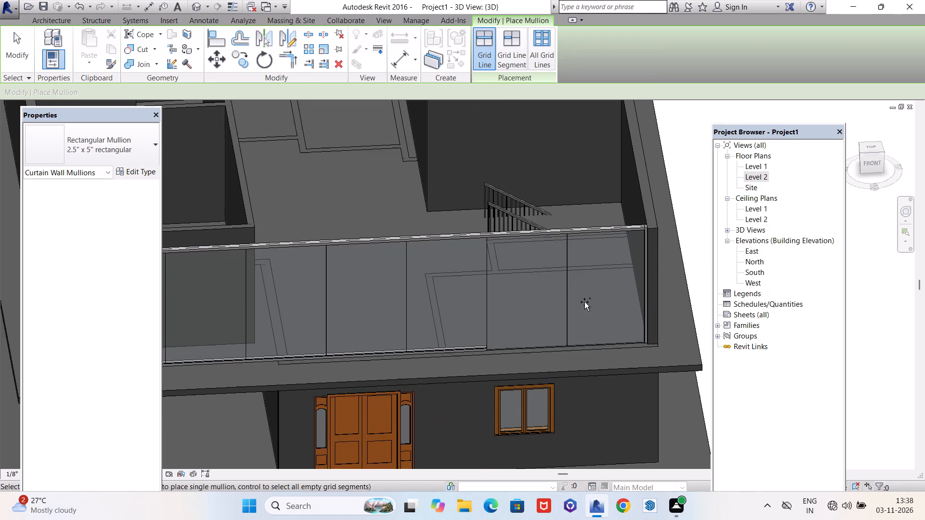
scroll(569, 290, "up", 4)
scroll(392, 348, "down", 3)
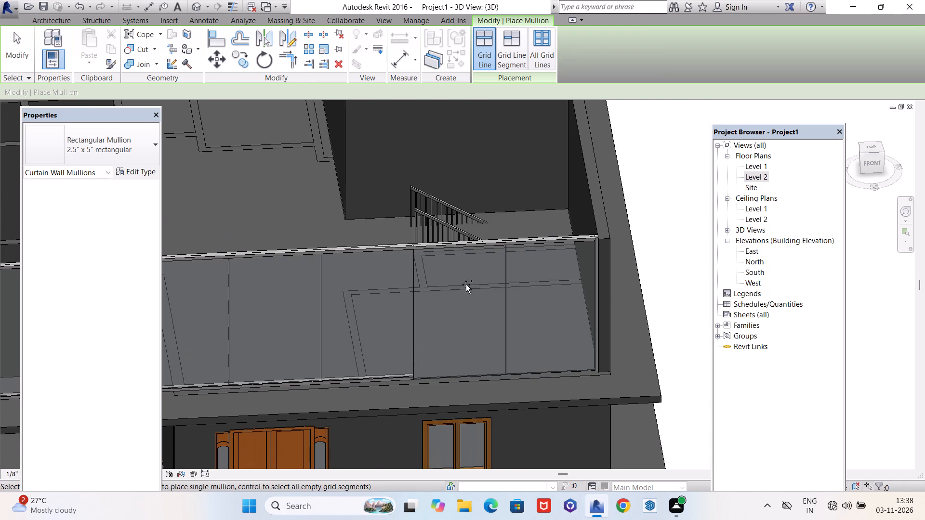
scroll(455, 285, "up", 3)
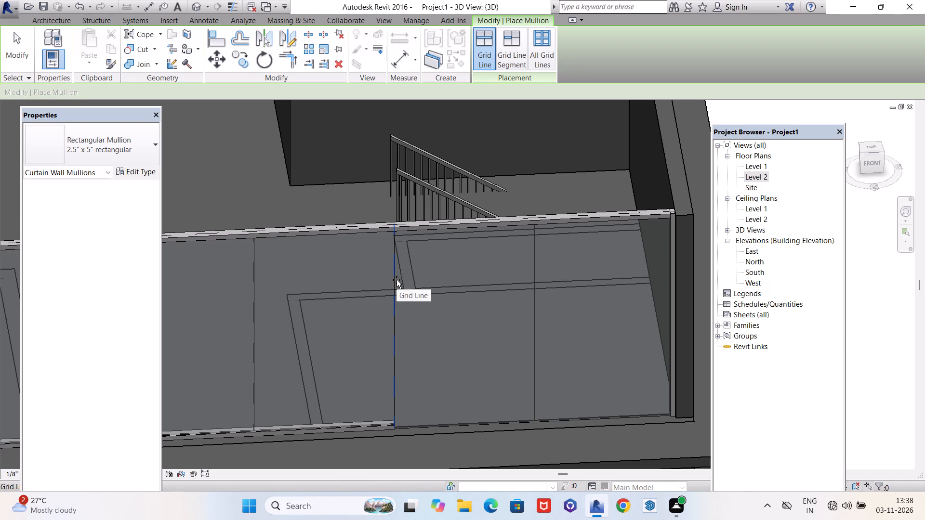
left_click(396, 280)
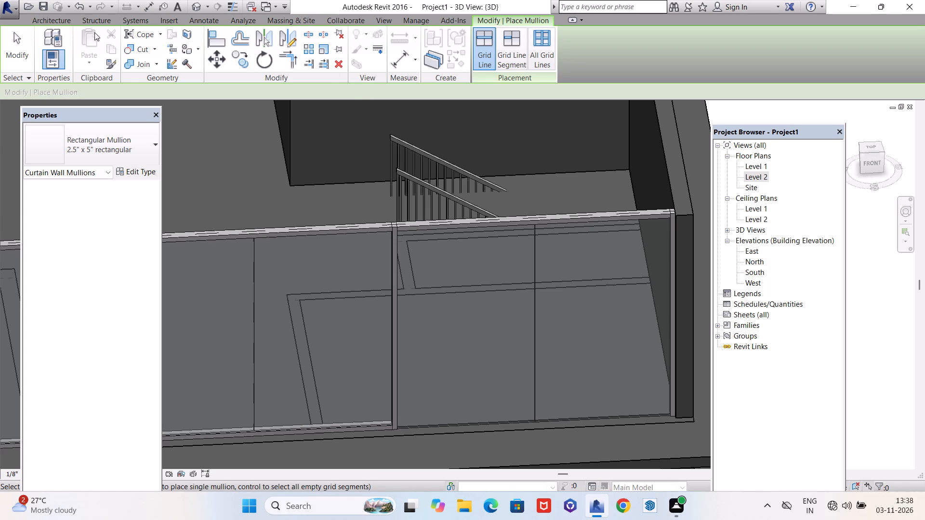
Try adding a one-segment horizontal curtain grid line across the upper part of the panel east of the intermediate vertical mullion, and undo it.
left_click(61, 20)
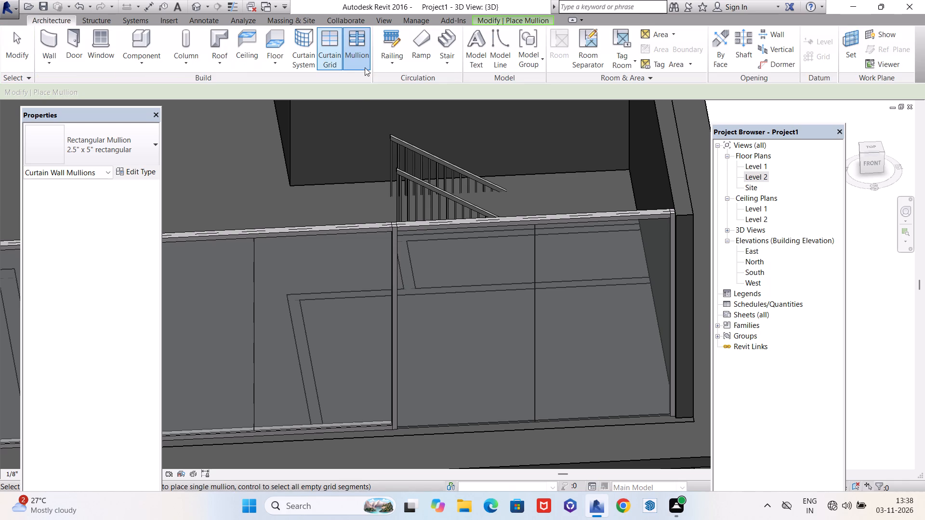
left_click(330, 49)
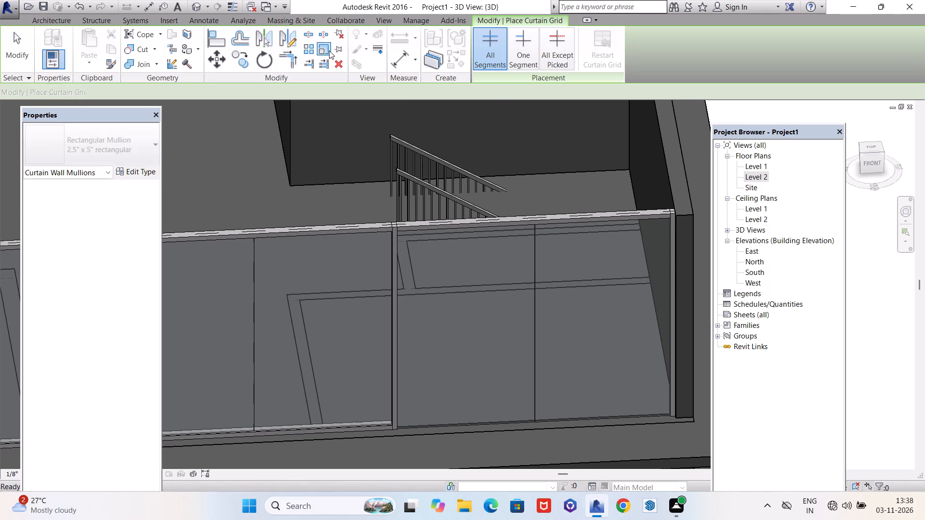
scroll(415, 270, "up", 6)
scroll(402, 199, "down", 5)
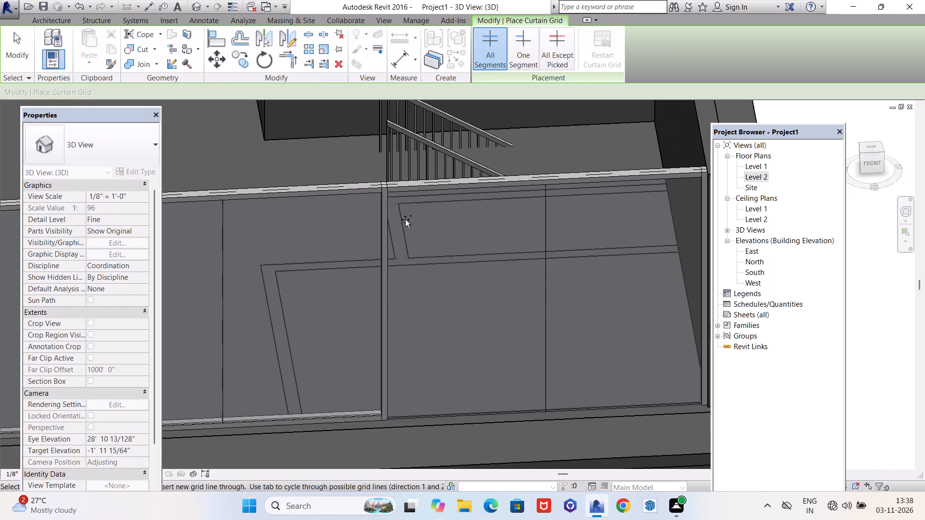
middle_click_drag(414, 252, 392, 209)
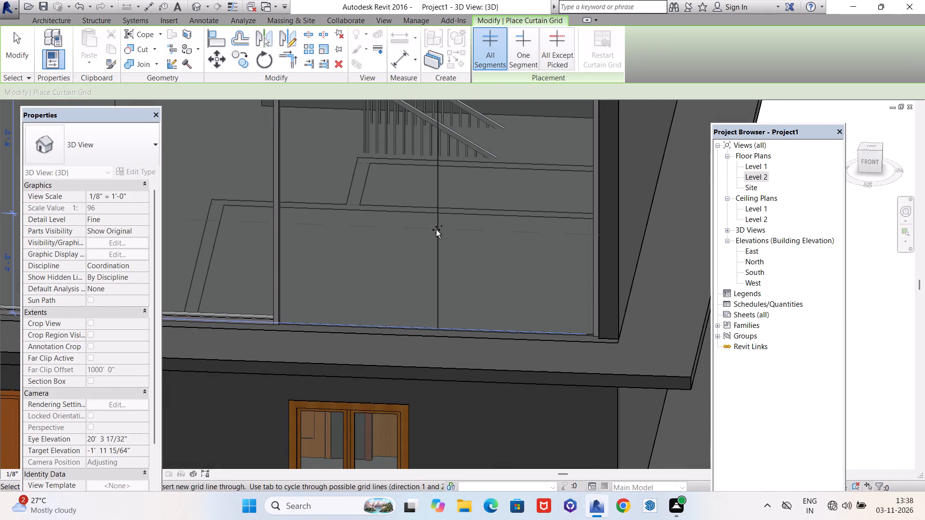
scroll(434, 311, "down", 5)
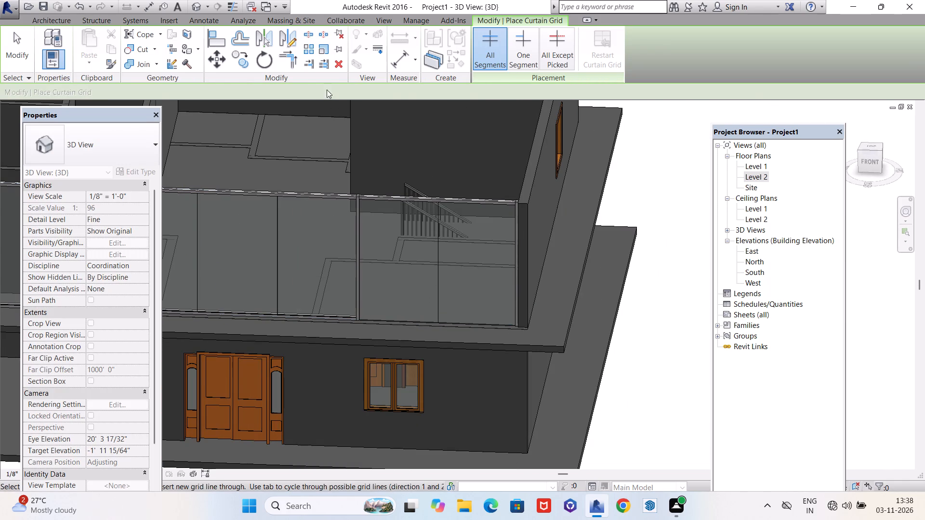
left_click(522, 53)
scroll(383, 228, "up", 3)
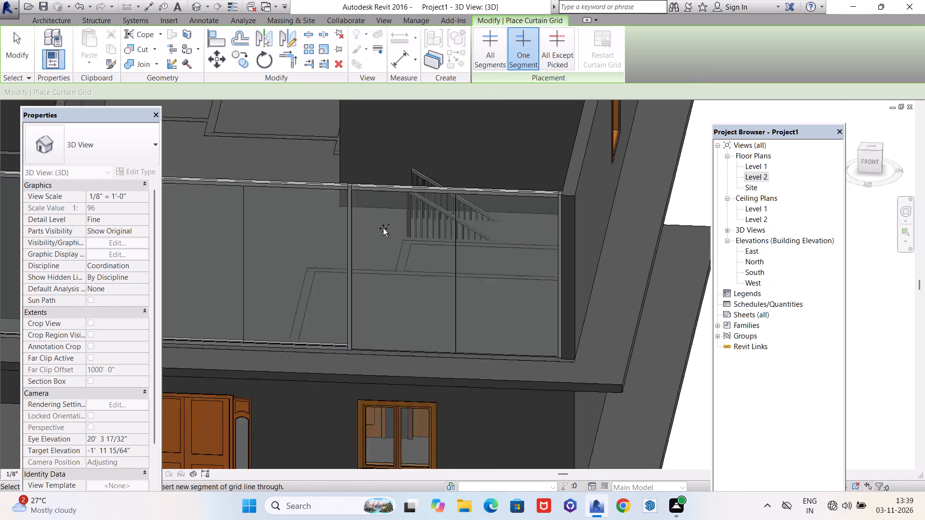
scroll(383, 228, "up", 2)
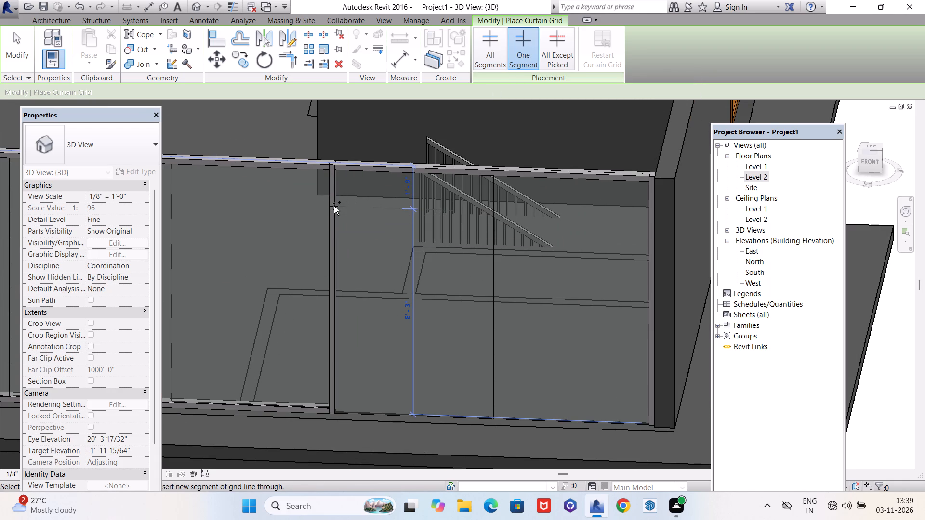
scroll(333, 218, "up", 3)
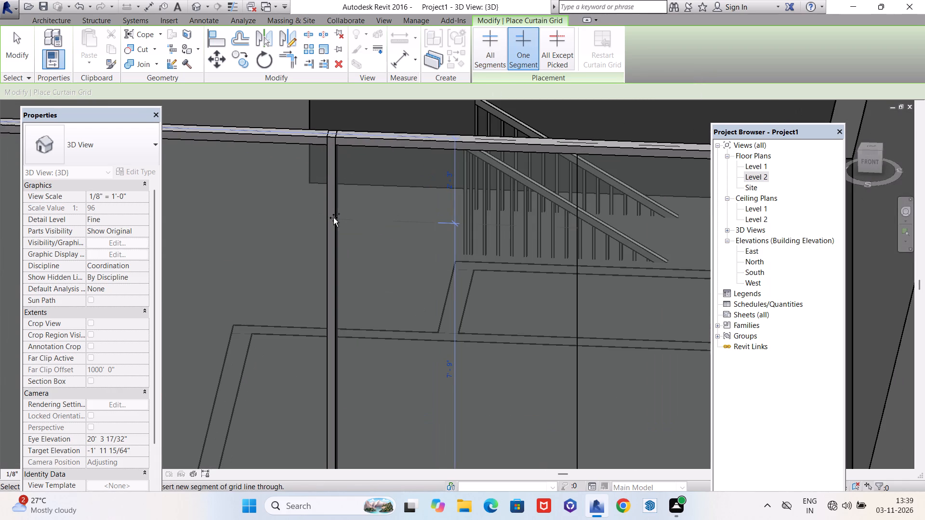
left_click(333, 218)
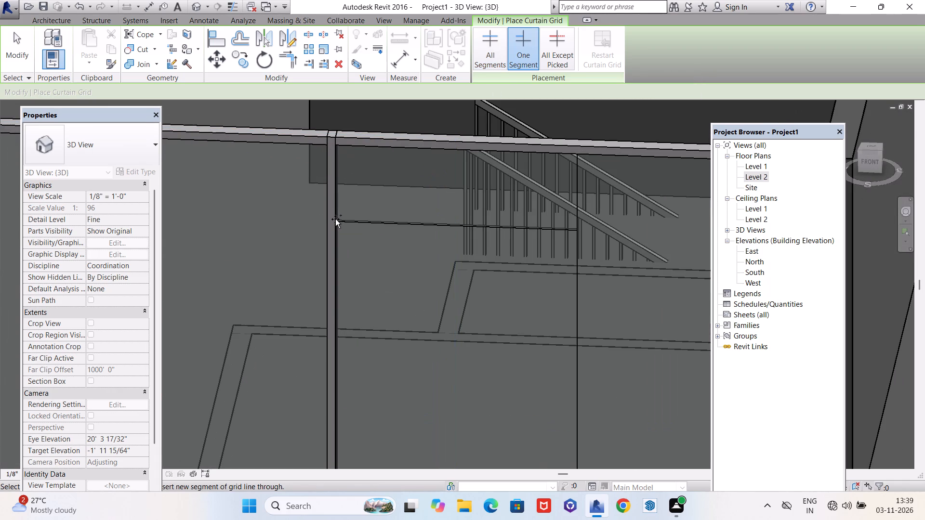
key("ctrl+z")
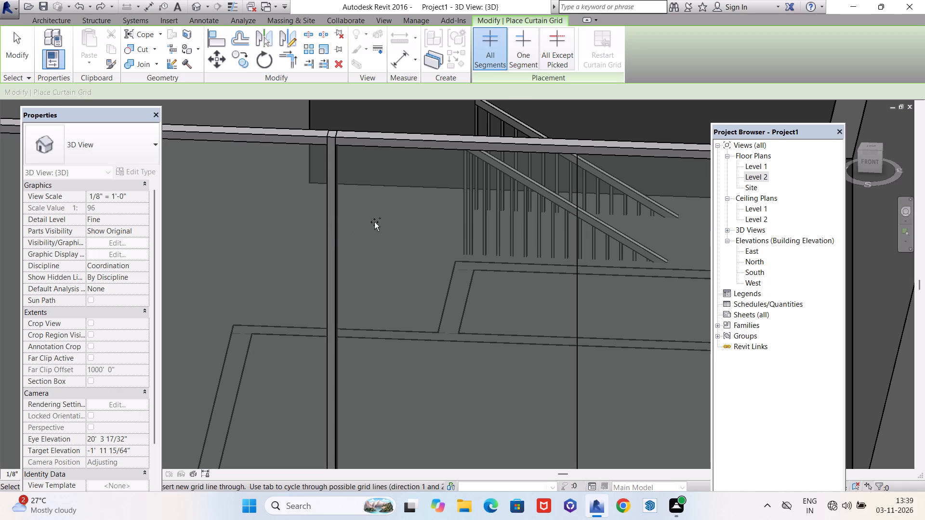
Add a one-segment vertical curtain grid line in the panel east of the intermediate mullion, spaced 1' from the mullion's grid line.
scroll(575, 231, "down", 3)
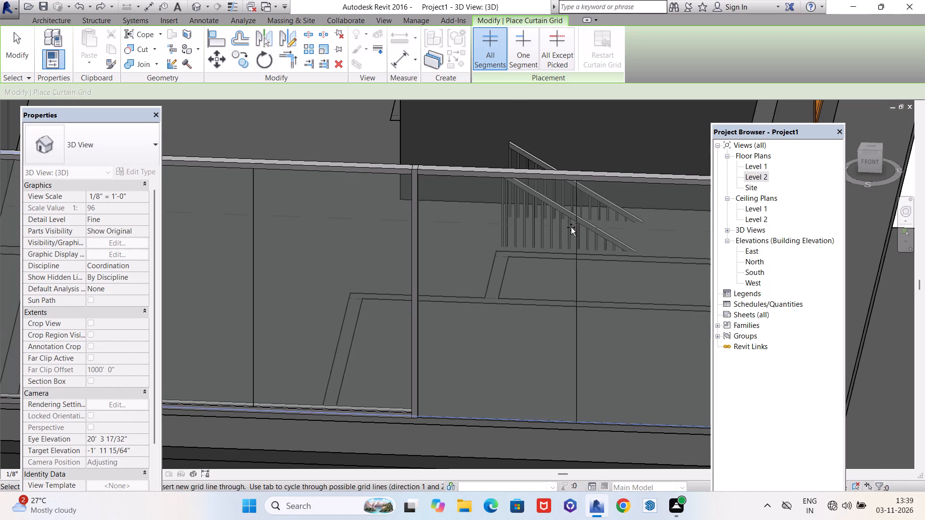
left_click(524, 49)
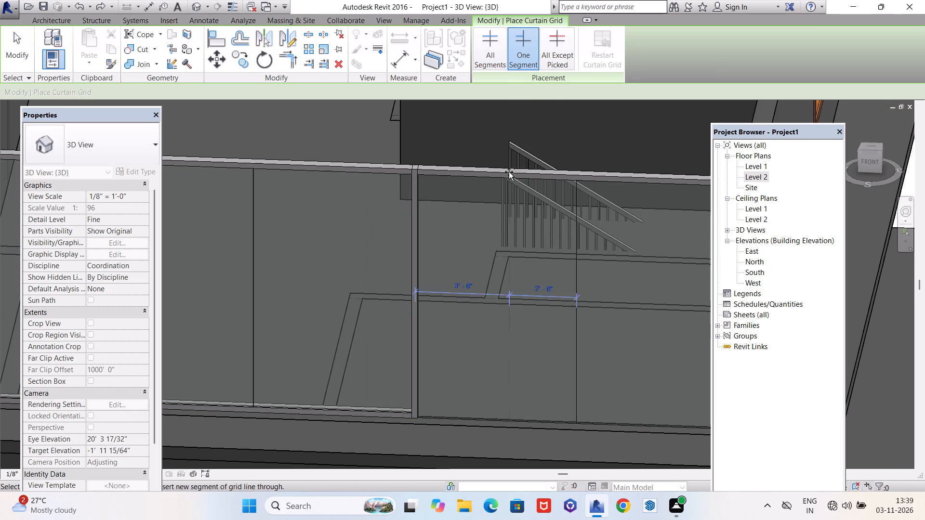
left_click(484, 180)
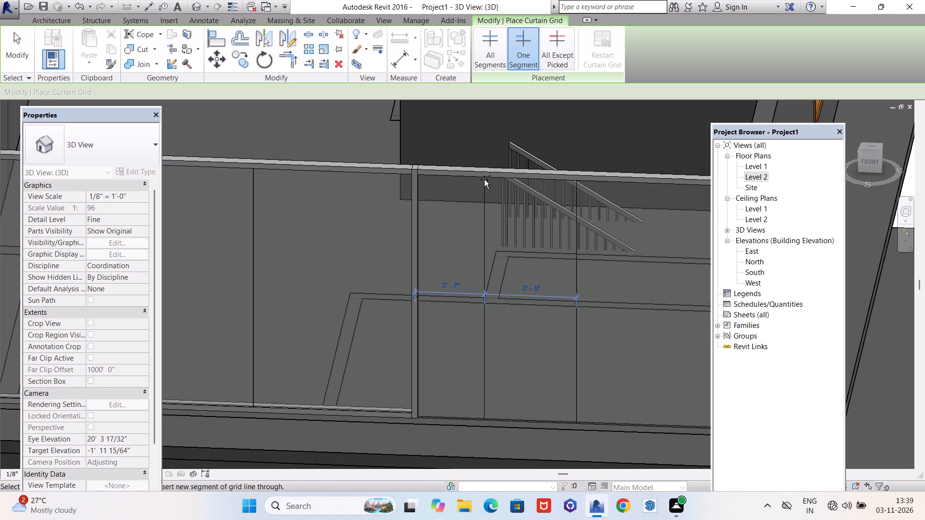
scroll(478, 335, "up", 5)
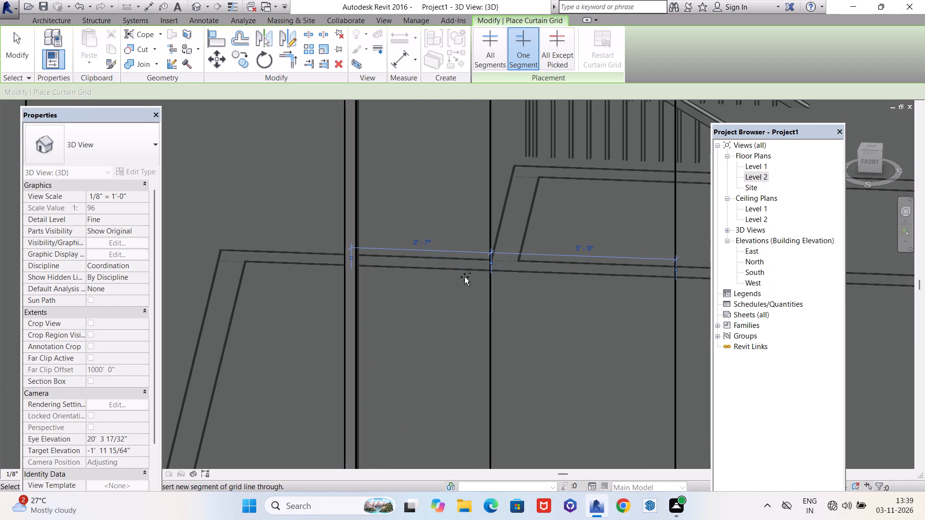
left_click(423, 246)
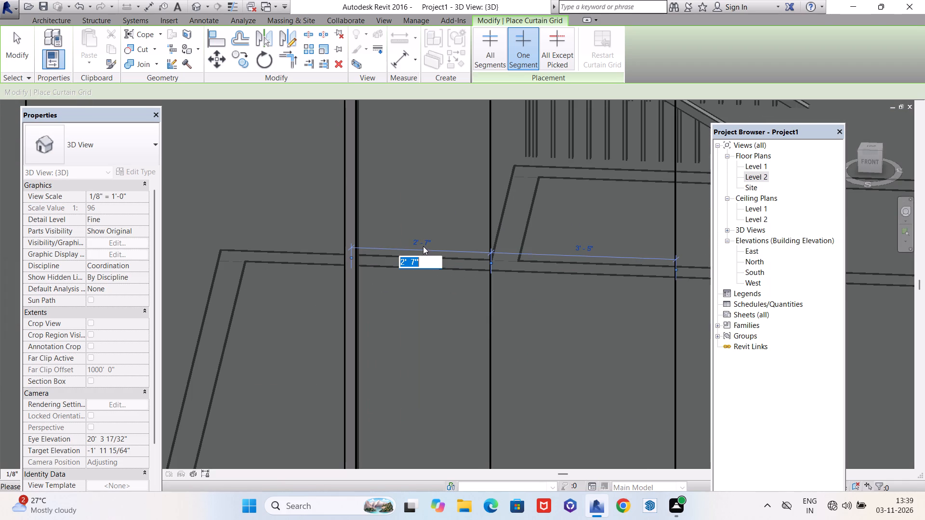
type("1'")
key("Return")
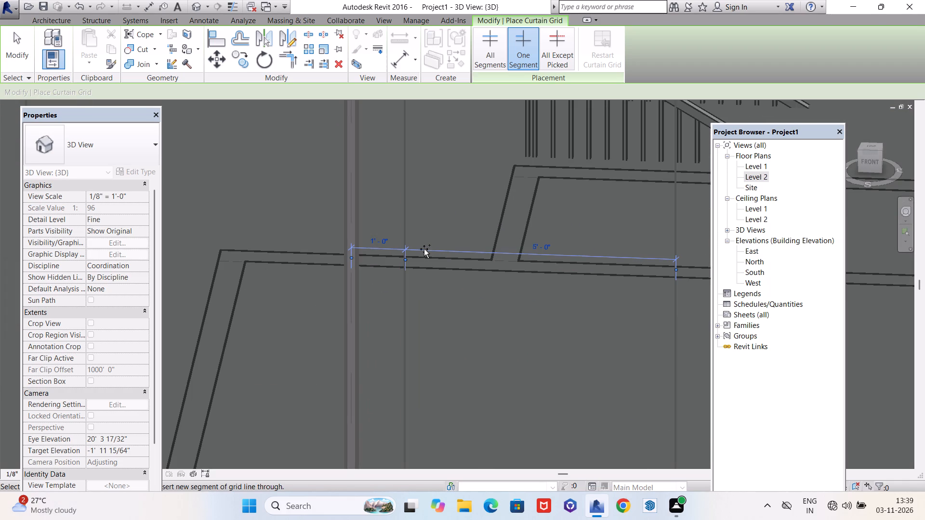
scroll(410, 253, "down", 8)
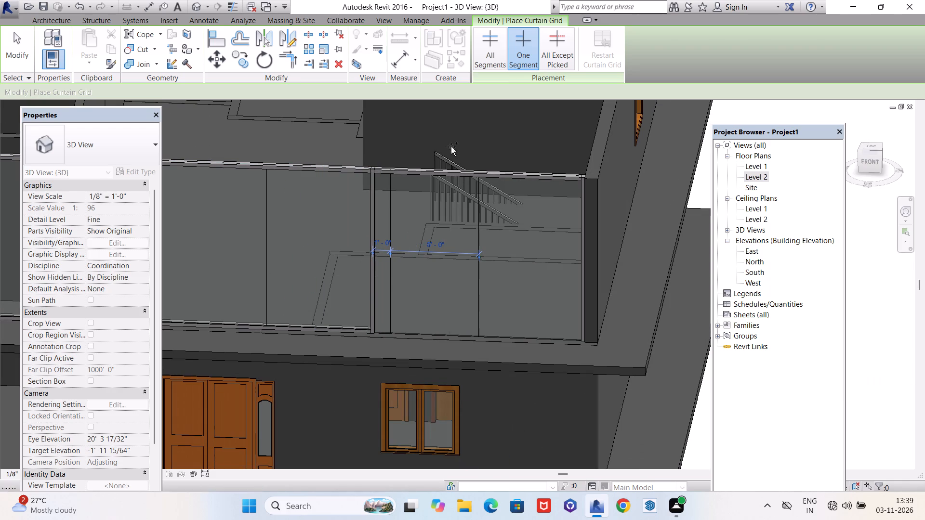
key("Escape")
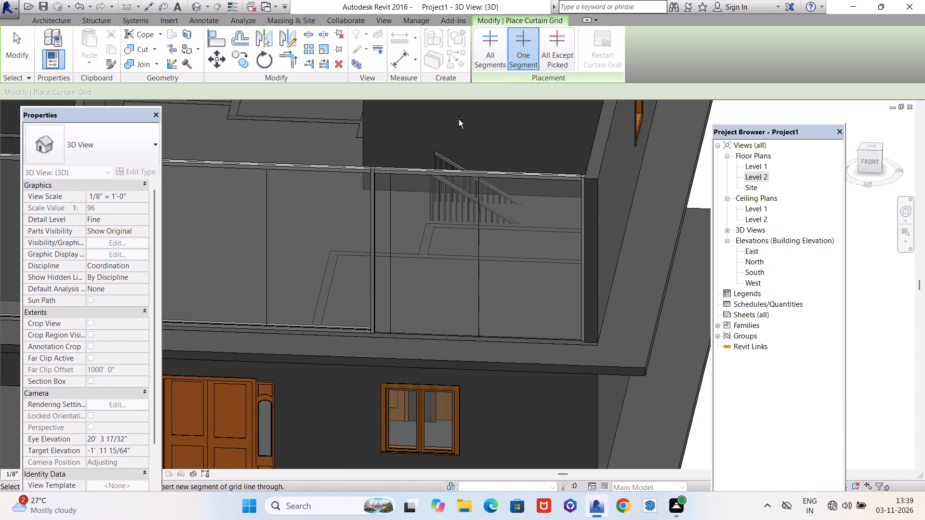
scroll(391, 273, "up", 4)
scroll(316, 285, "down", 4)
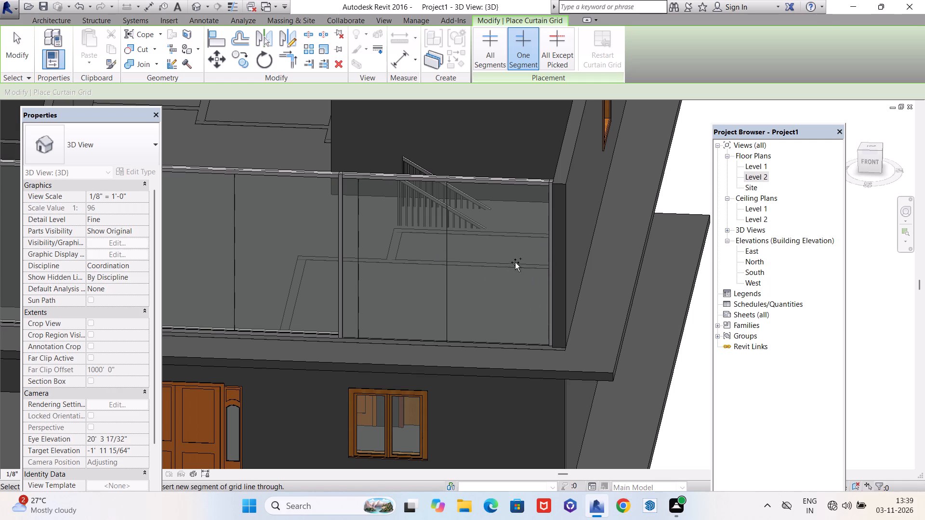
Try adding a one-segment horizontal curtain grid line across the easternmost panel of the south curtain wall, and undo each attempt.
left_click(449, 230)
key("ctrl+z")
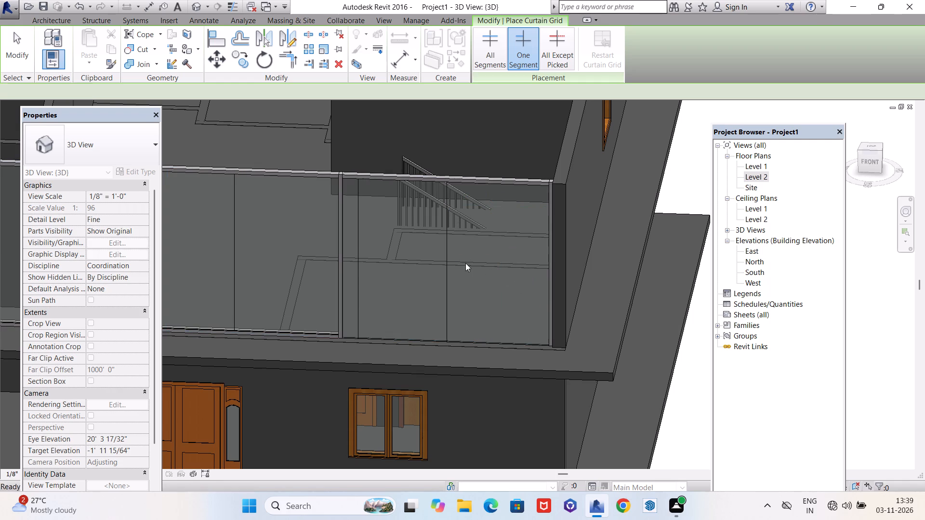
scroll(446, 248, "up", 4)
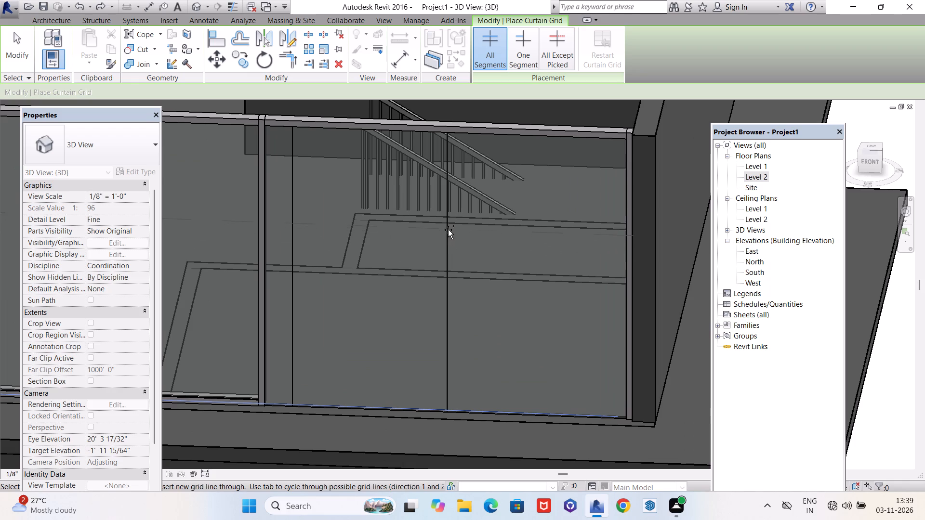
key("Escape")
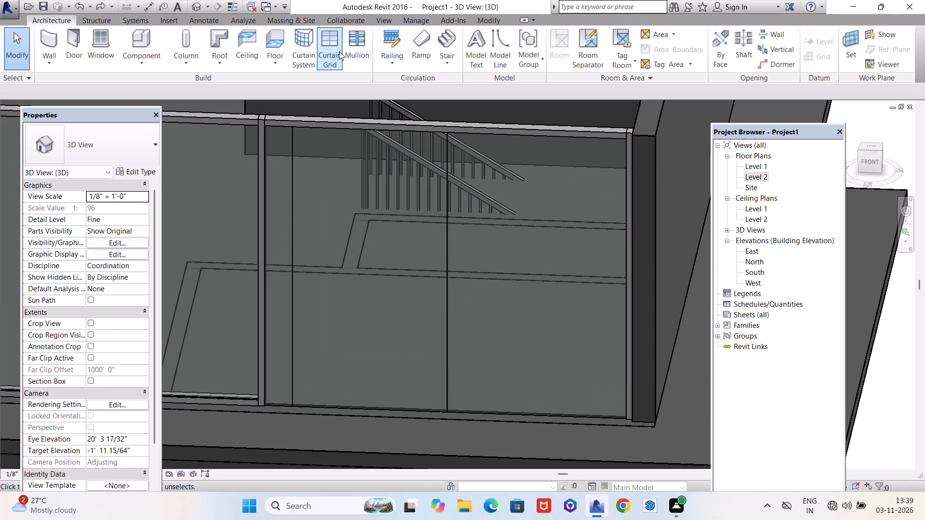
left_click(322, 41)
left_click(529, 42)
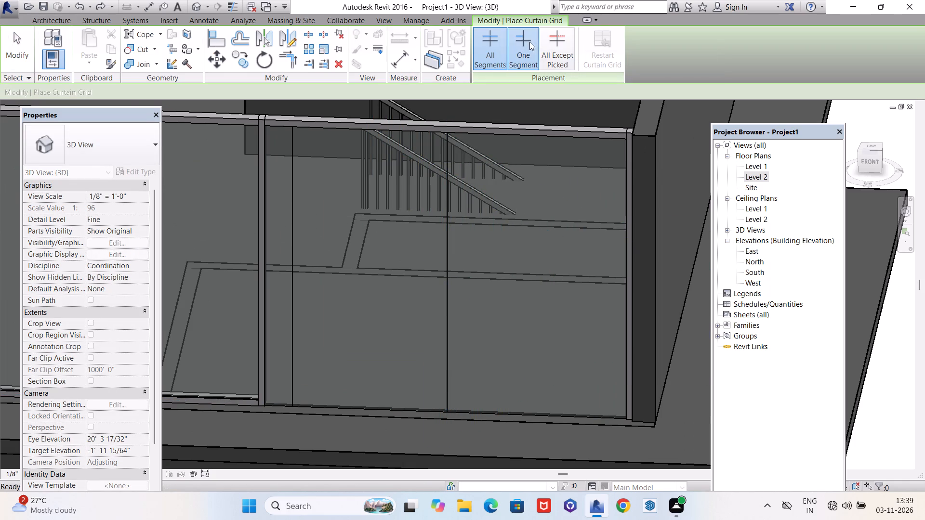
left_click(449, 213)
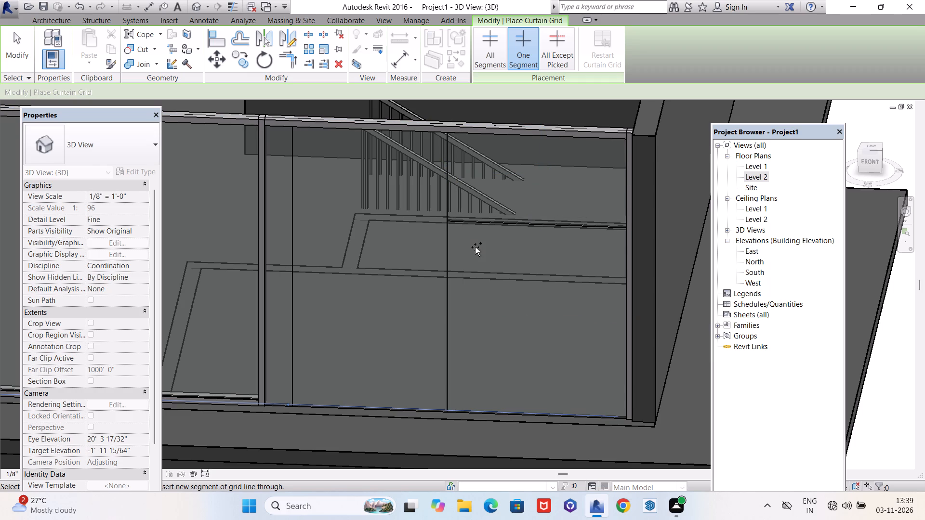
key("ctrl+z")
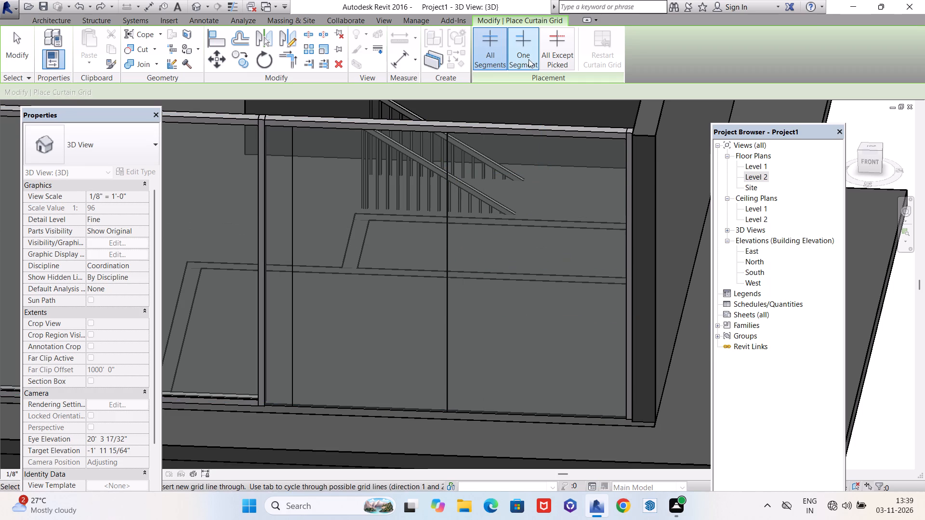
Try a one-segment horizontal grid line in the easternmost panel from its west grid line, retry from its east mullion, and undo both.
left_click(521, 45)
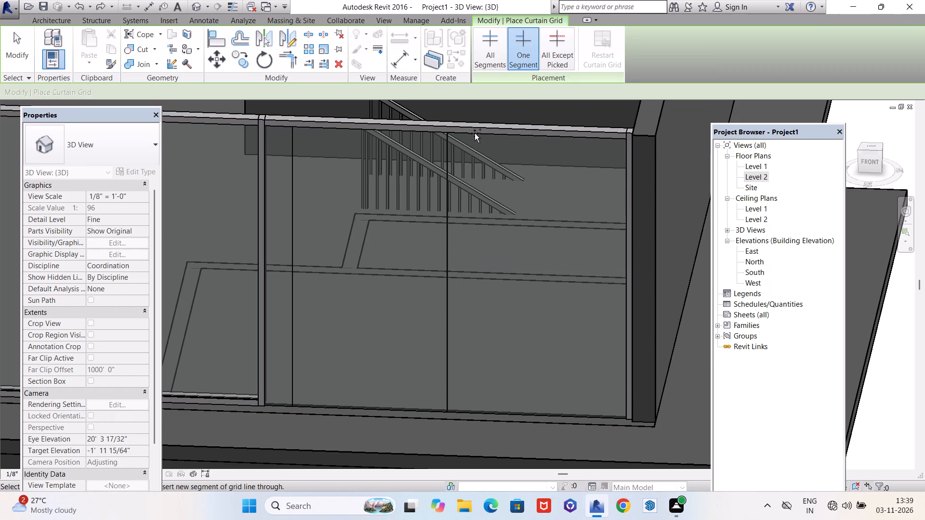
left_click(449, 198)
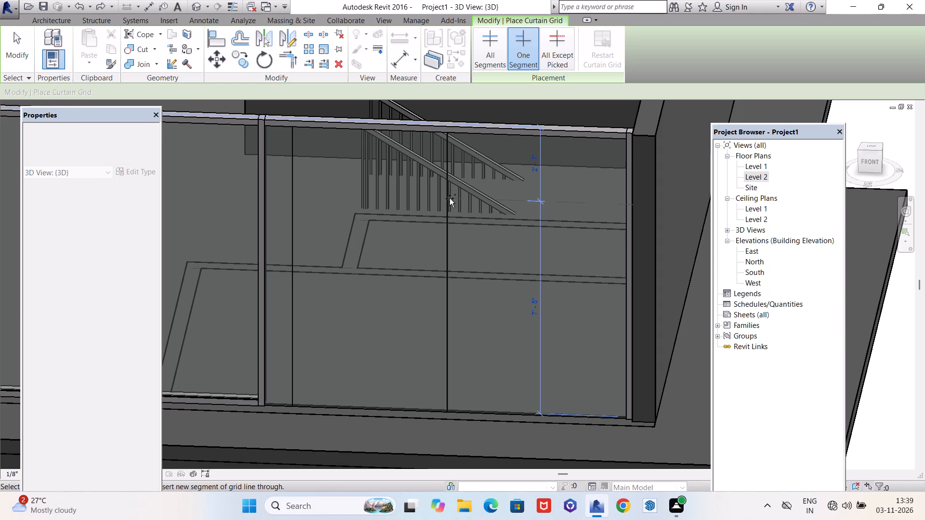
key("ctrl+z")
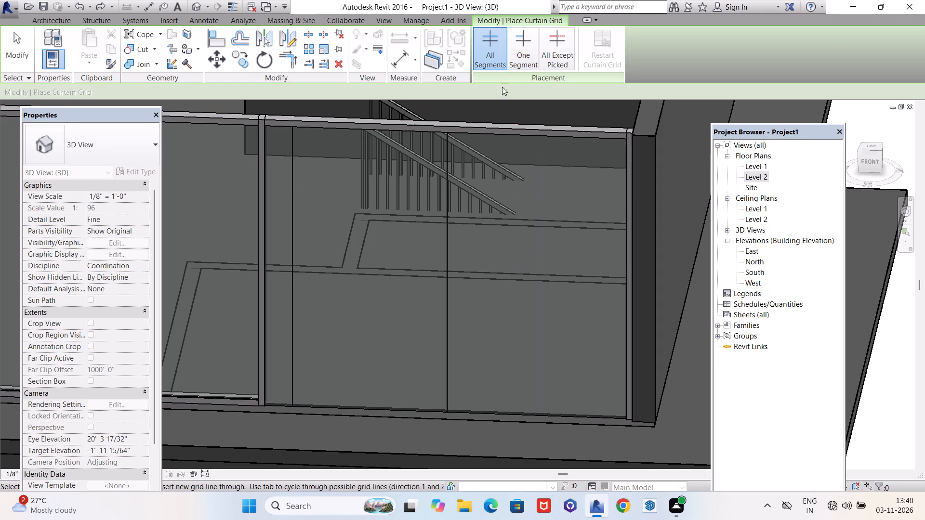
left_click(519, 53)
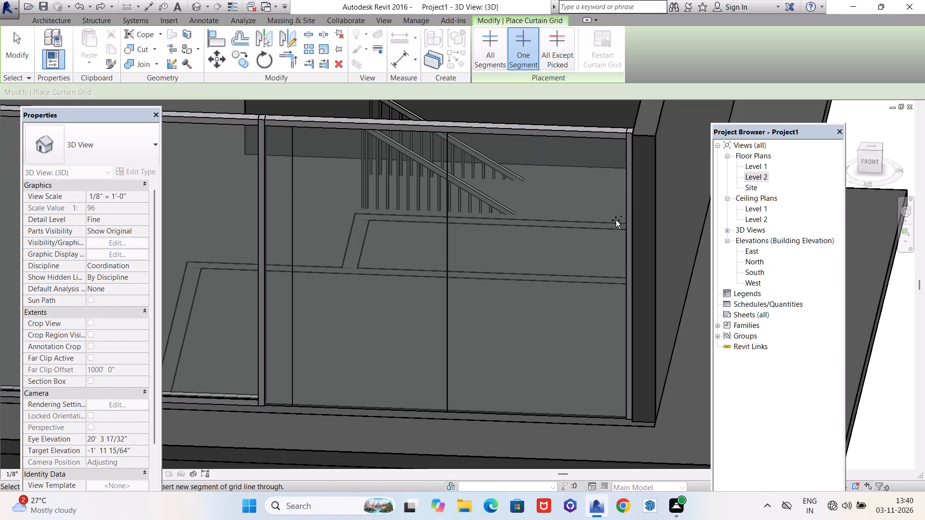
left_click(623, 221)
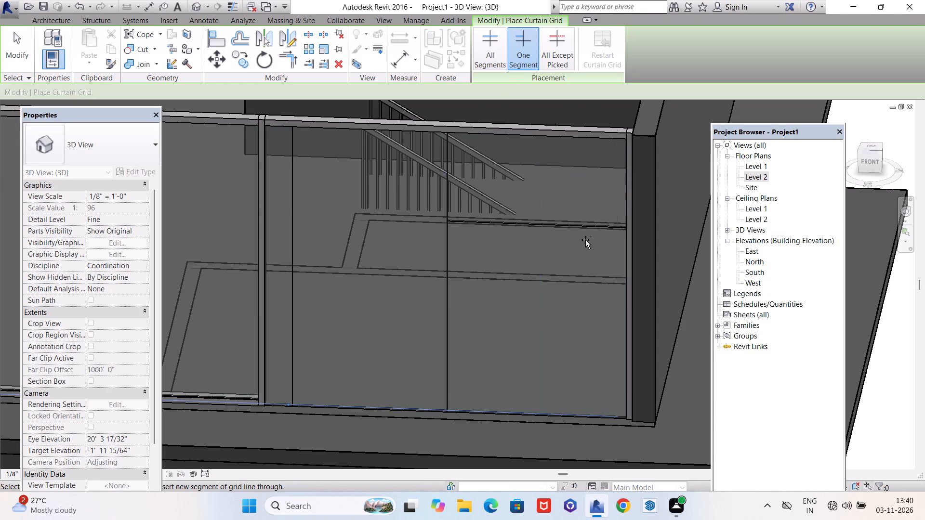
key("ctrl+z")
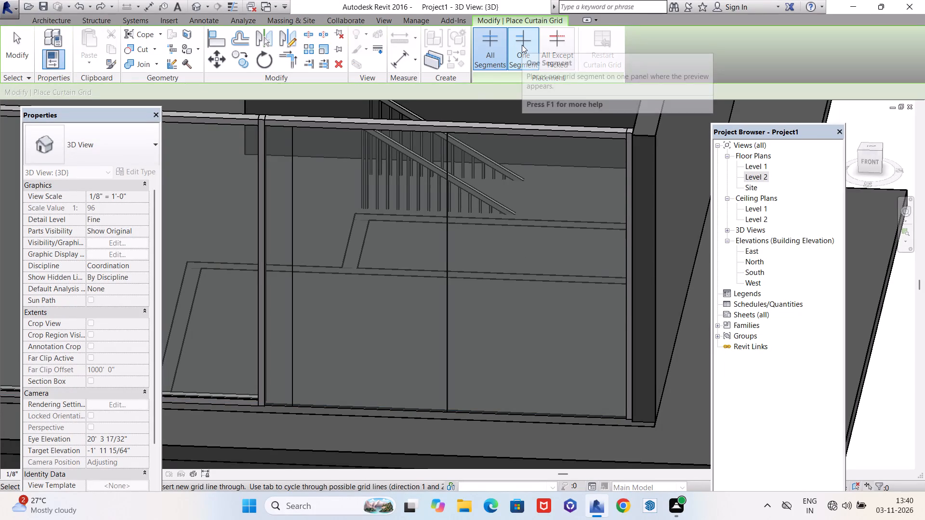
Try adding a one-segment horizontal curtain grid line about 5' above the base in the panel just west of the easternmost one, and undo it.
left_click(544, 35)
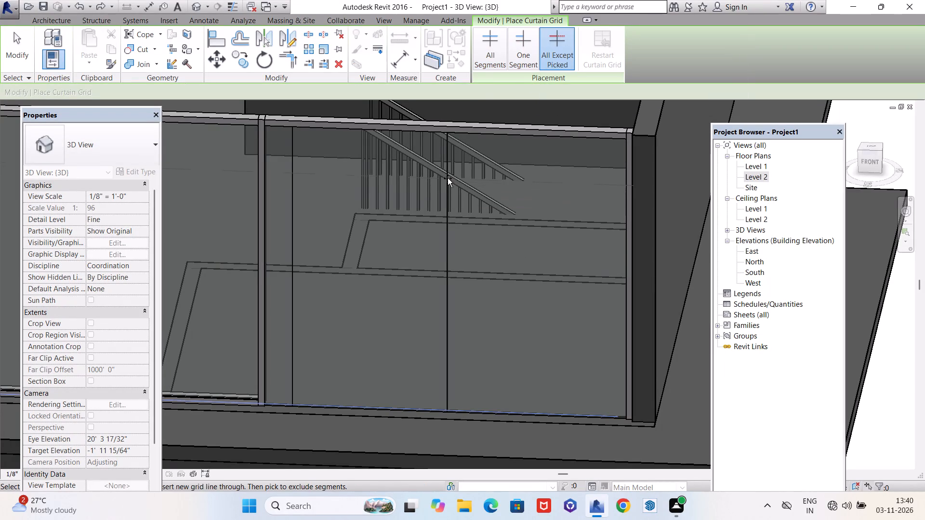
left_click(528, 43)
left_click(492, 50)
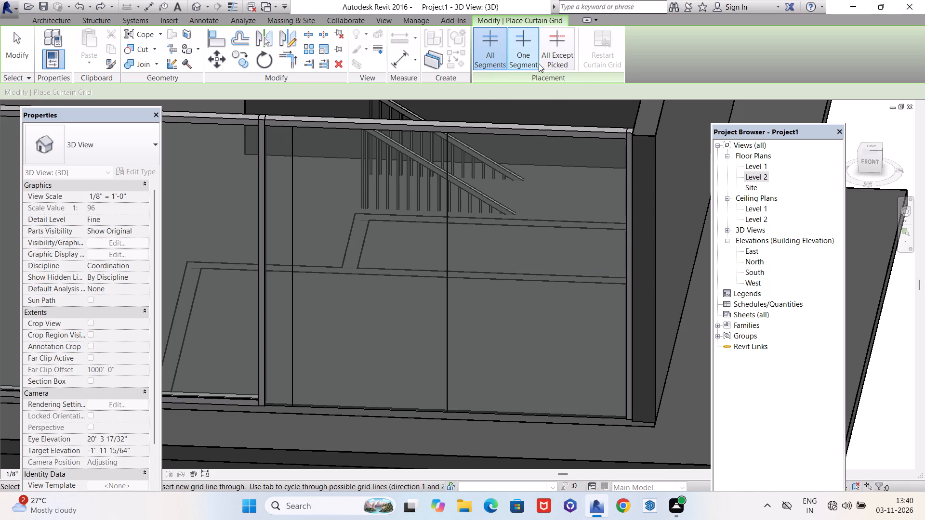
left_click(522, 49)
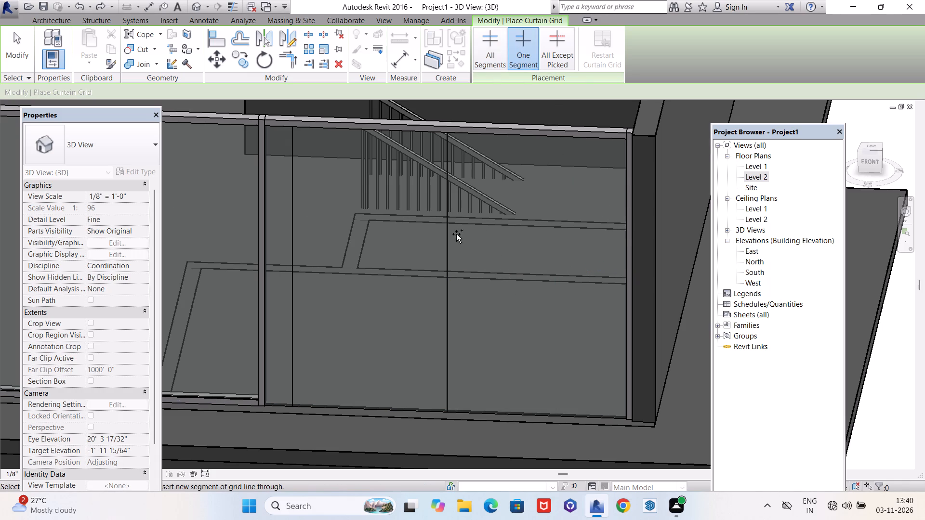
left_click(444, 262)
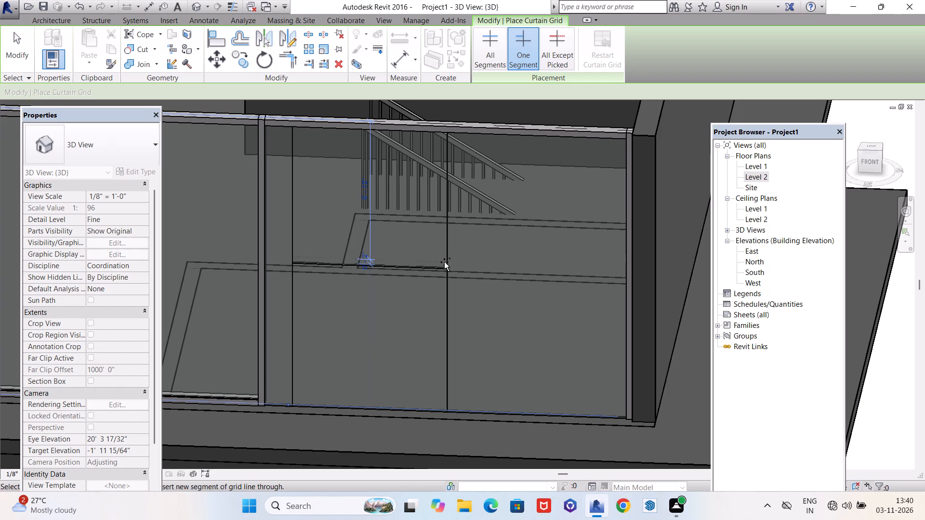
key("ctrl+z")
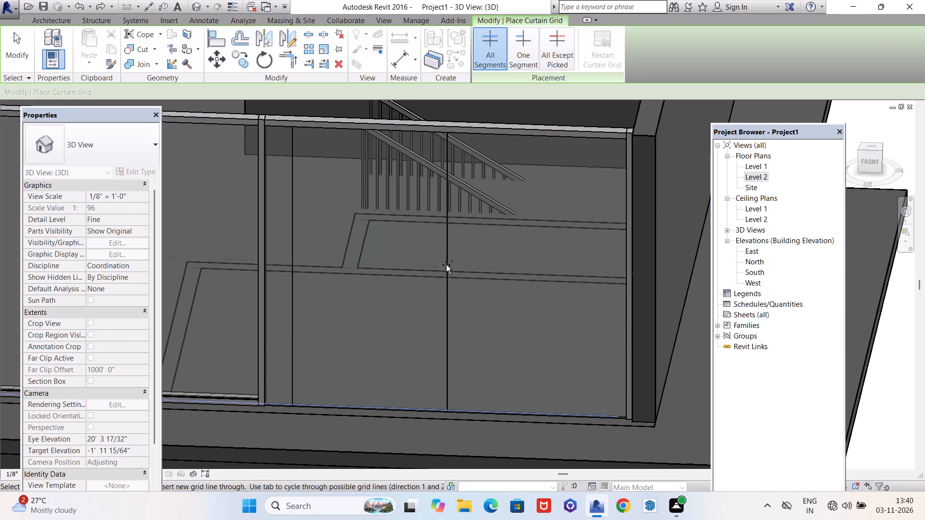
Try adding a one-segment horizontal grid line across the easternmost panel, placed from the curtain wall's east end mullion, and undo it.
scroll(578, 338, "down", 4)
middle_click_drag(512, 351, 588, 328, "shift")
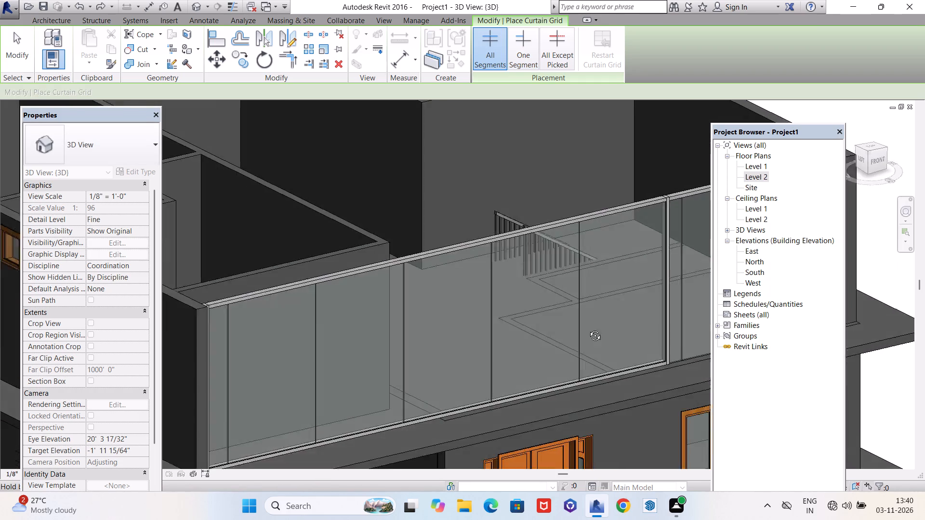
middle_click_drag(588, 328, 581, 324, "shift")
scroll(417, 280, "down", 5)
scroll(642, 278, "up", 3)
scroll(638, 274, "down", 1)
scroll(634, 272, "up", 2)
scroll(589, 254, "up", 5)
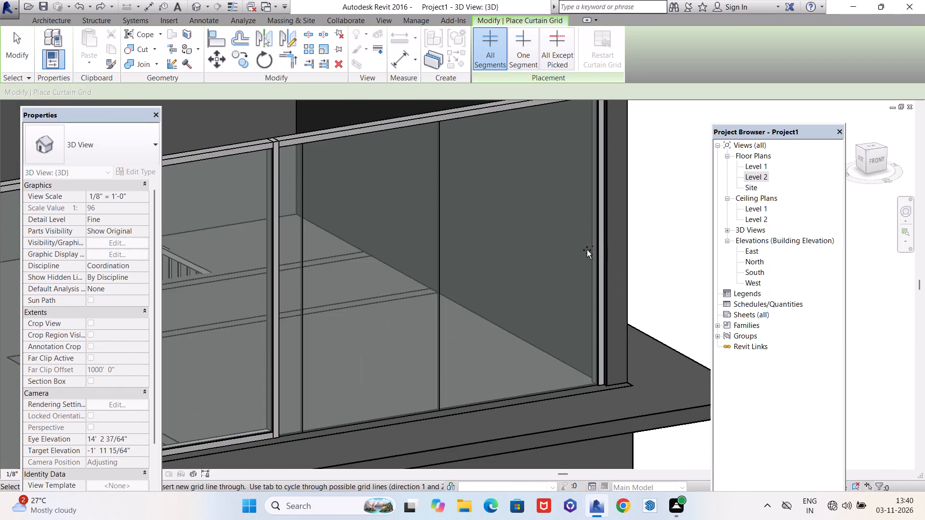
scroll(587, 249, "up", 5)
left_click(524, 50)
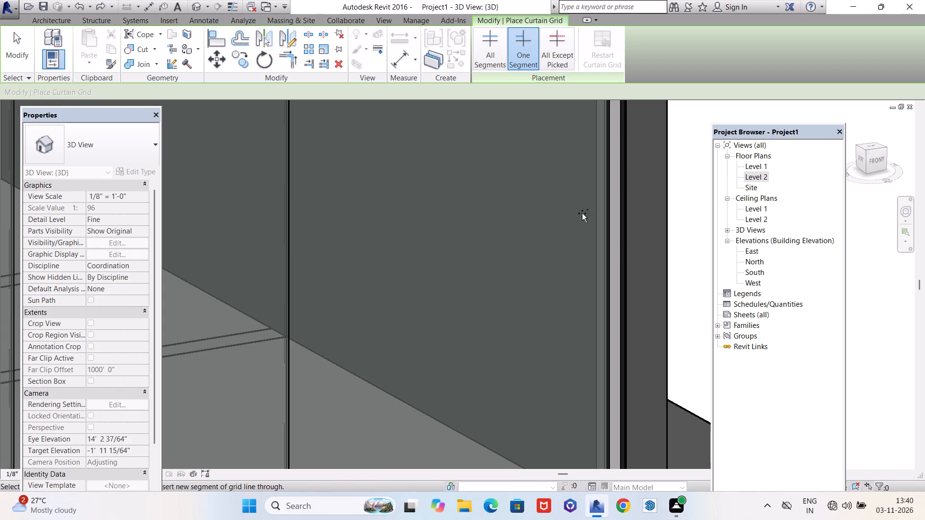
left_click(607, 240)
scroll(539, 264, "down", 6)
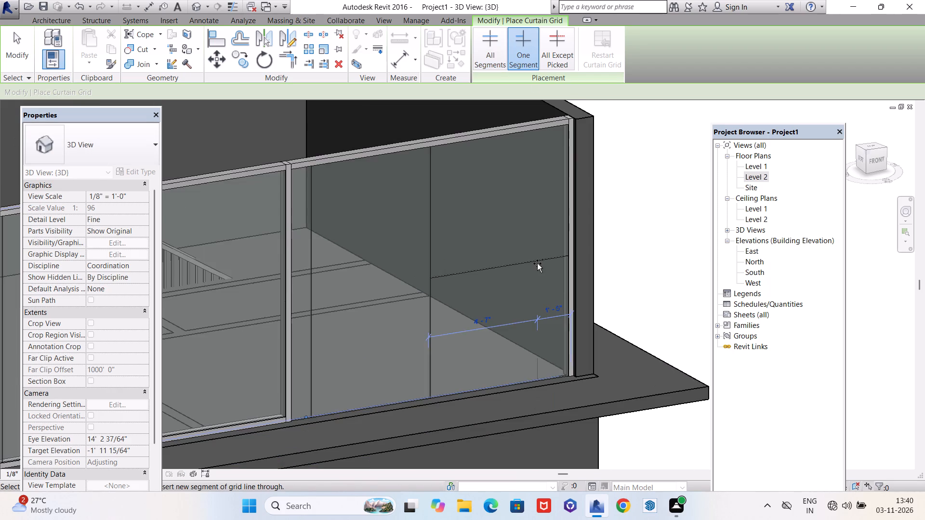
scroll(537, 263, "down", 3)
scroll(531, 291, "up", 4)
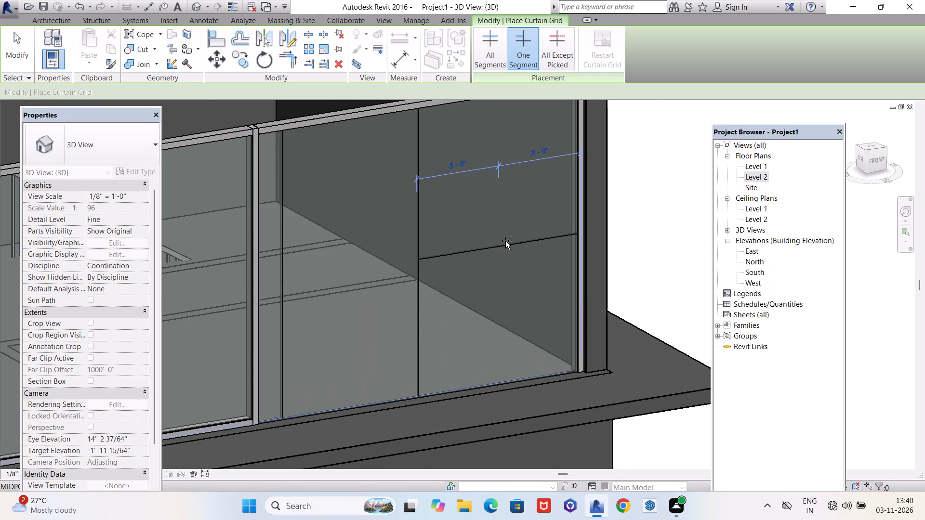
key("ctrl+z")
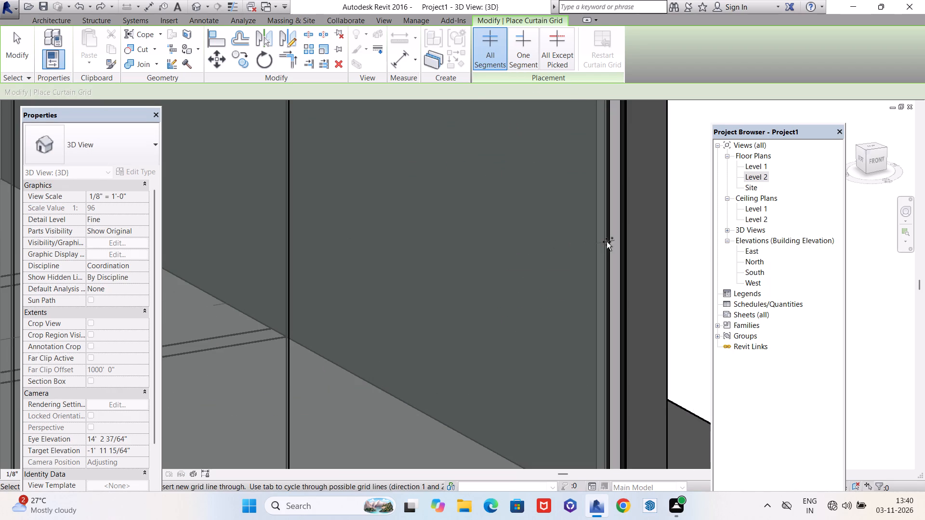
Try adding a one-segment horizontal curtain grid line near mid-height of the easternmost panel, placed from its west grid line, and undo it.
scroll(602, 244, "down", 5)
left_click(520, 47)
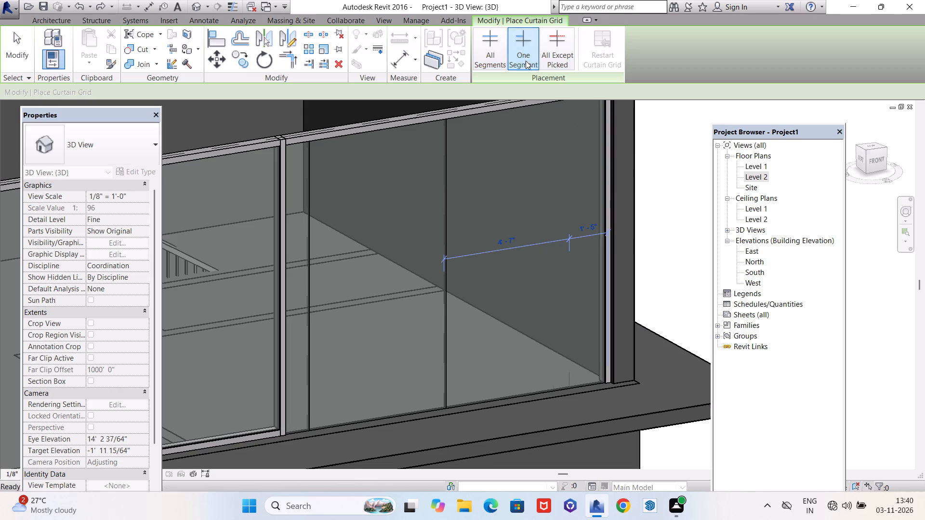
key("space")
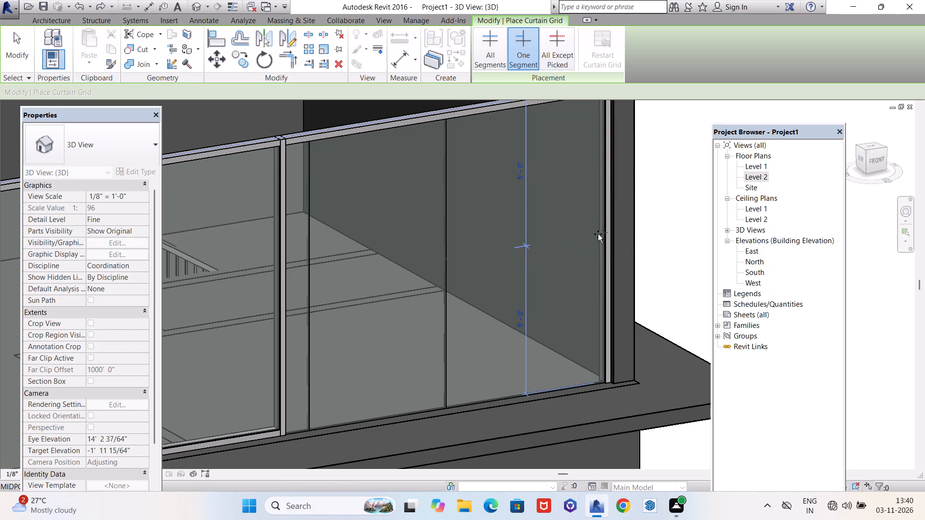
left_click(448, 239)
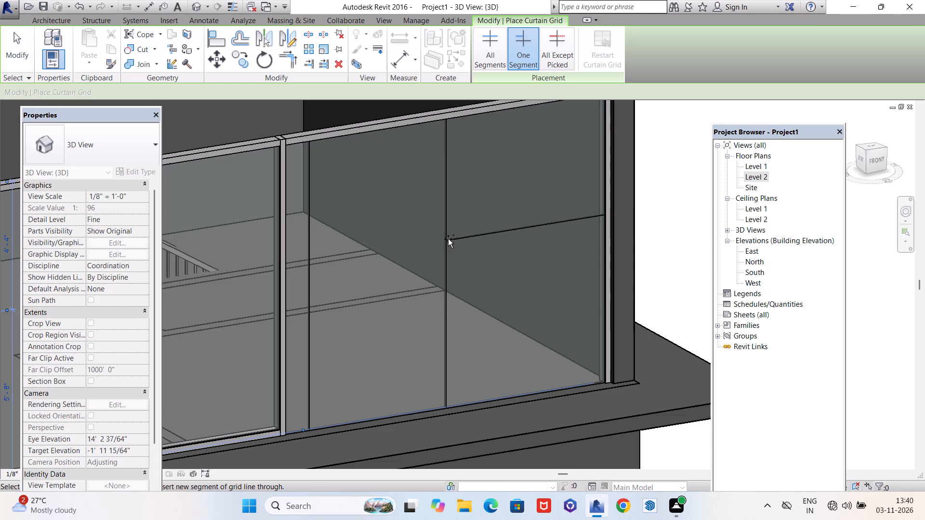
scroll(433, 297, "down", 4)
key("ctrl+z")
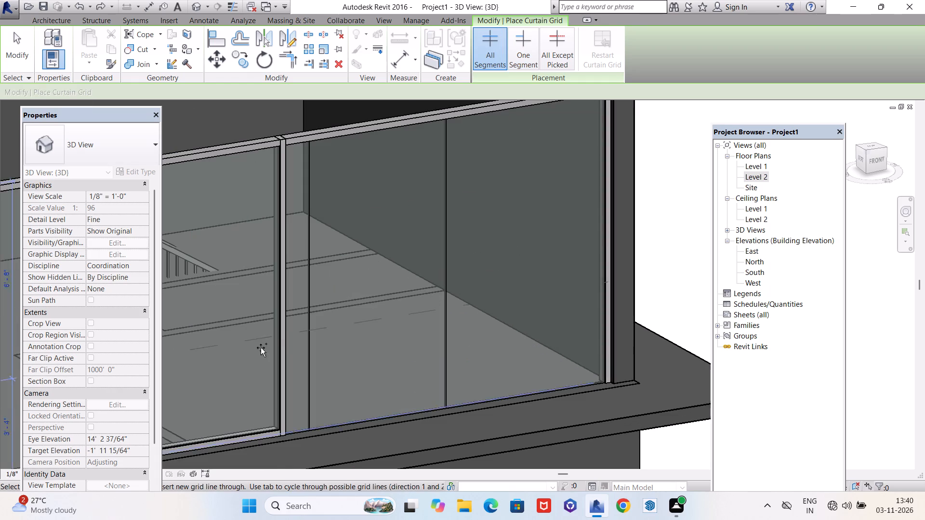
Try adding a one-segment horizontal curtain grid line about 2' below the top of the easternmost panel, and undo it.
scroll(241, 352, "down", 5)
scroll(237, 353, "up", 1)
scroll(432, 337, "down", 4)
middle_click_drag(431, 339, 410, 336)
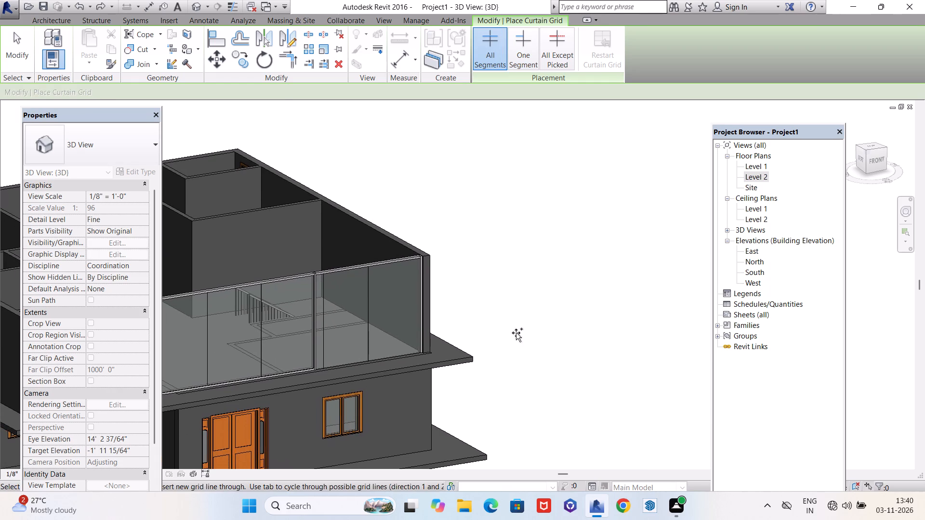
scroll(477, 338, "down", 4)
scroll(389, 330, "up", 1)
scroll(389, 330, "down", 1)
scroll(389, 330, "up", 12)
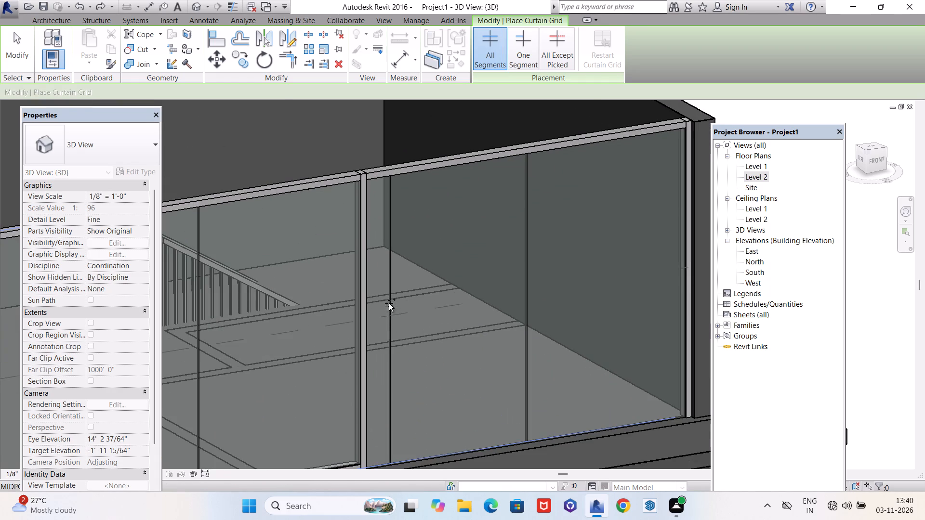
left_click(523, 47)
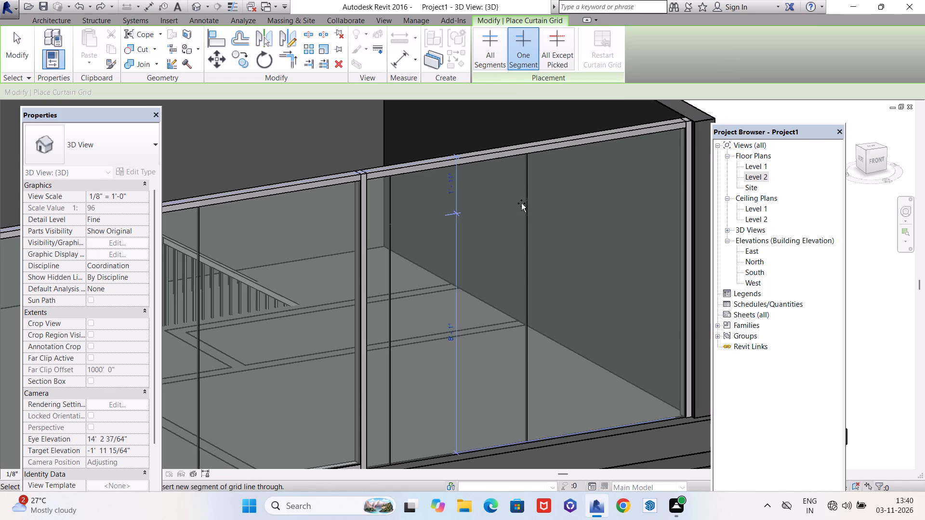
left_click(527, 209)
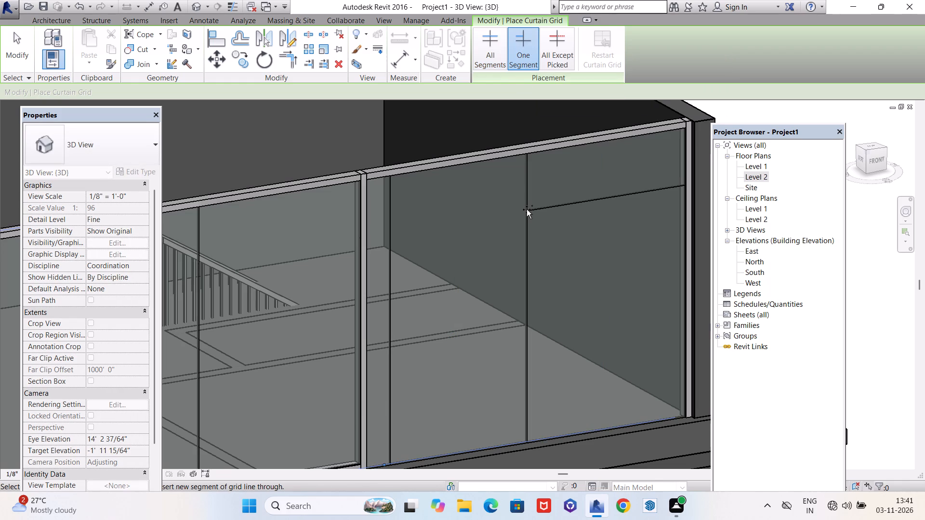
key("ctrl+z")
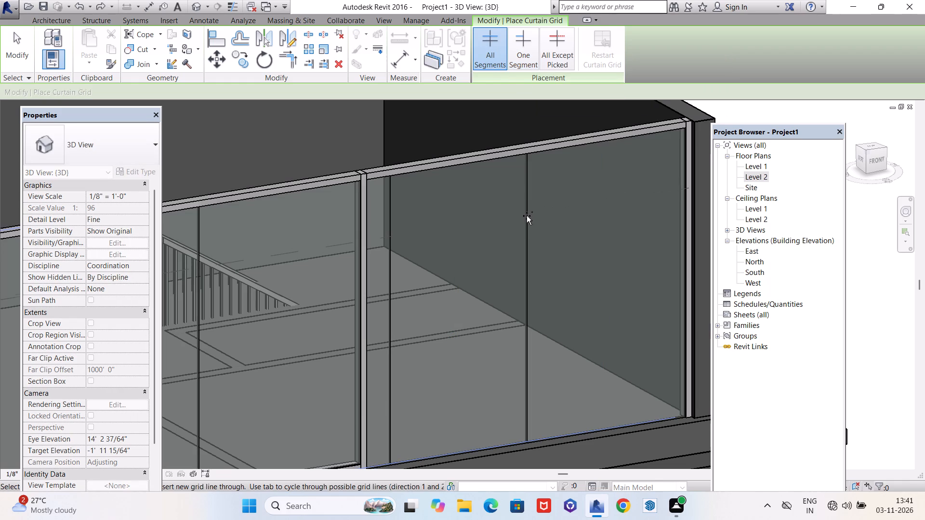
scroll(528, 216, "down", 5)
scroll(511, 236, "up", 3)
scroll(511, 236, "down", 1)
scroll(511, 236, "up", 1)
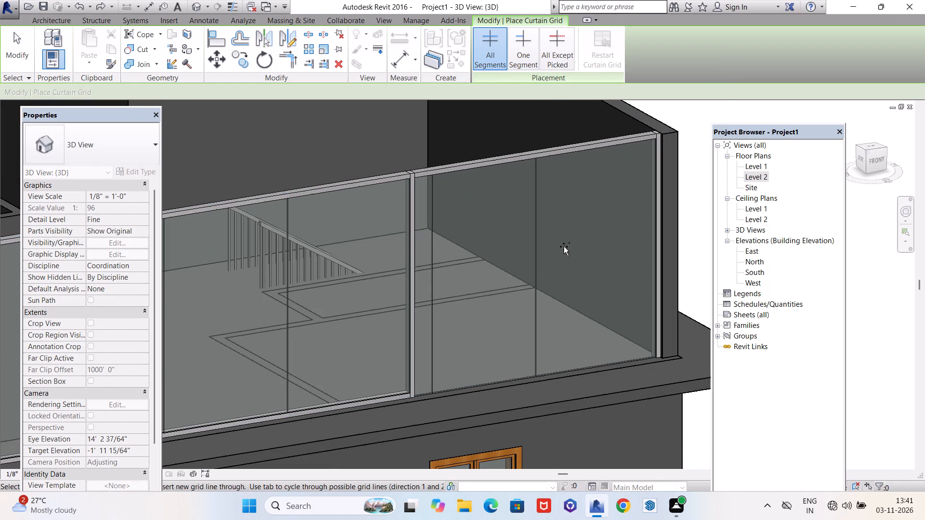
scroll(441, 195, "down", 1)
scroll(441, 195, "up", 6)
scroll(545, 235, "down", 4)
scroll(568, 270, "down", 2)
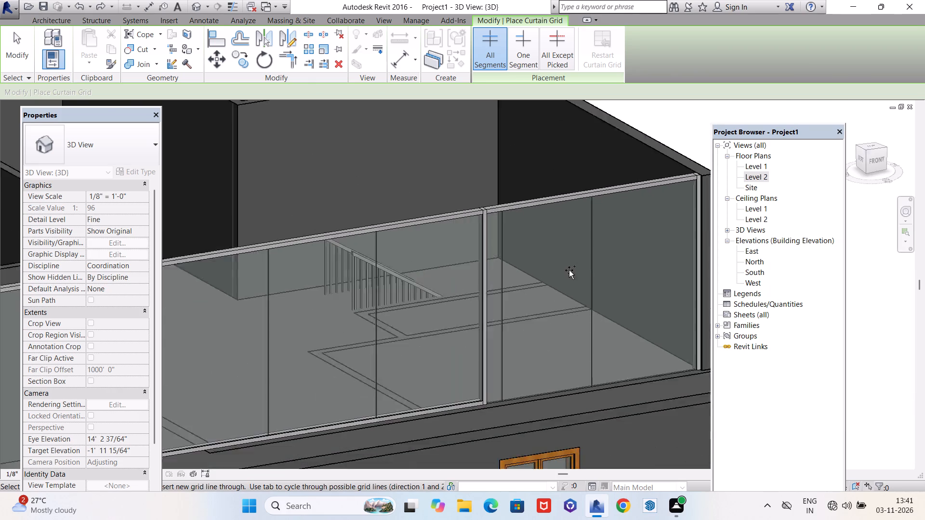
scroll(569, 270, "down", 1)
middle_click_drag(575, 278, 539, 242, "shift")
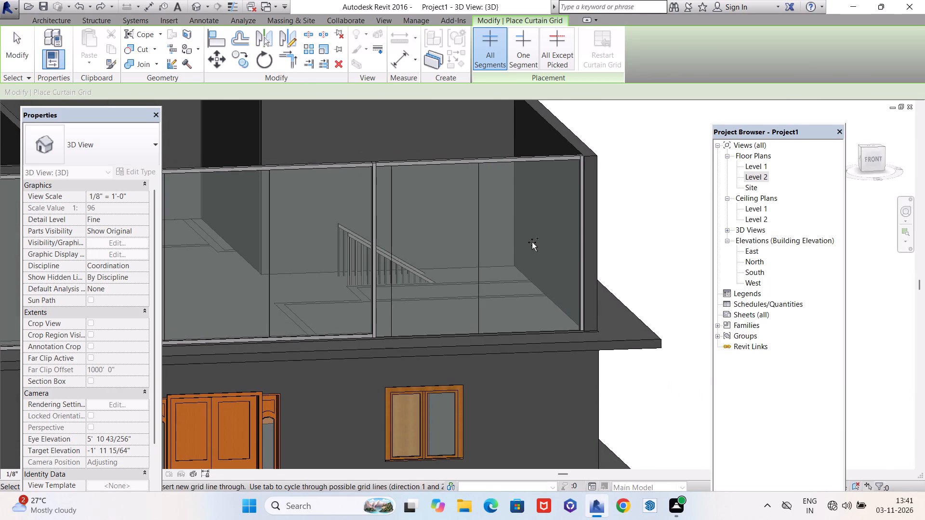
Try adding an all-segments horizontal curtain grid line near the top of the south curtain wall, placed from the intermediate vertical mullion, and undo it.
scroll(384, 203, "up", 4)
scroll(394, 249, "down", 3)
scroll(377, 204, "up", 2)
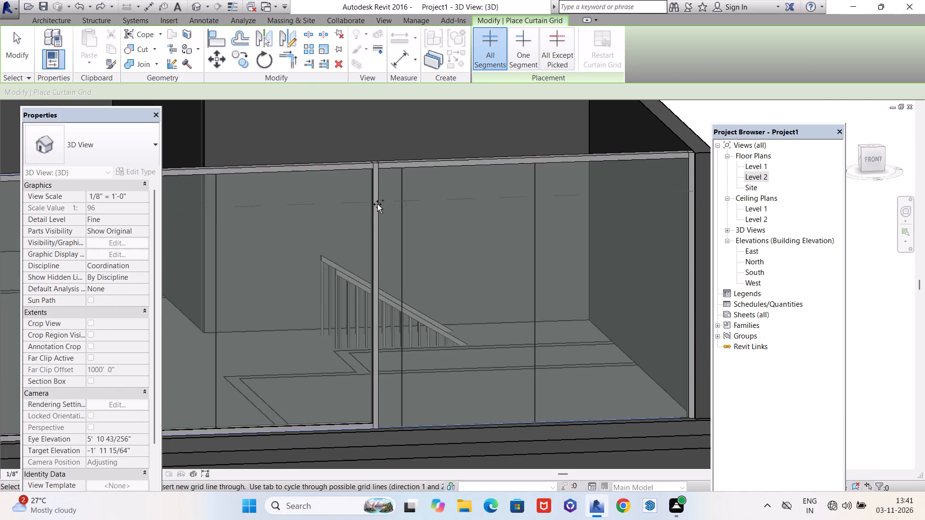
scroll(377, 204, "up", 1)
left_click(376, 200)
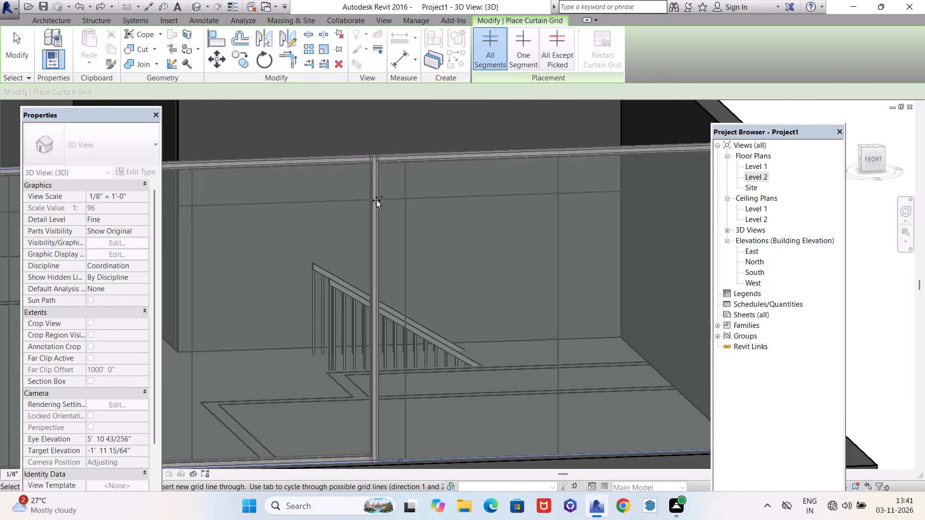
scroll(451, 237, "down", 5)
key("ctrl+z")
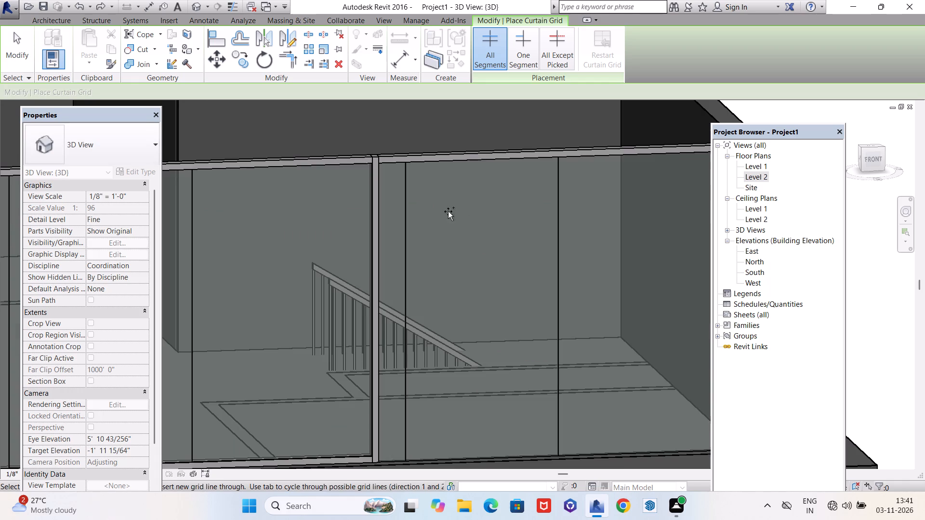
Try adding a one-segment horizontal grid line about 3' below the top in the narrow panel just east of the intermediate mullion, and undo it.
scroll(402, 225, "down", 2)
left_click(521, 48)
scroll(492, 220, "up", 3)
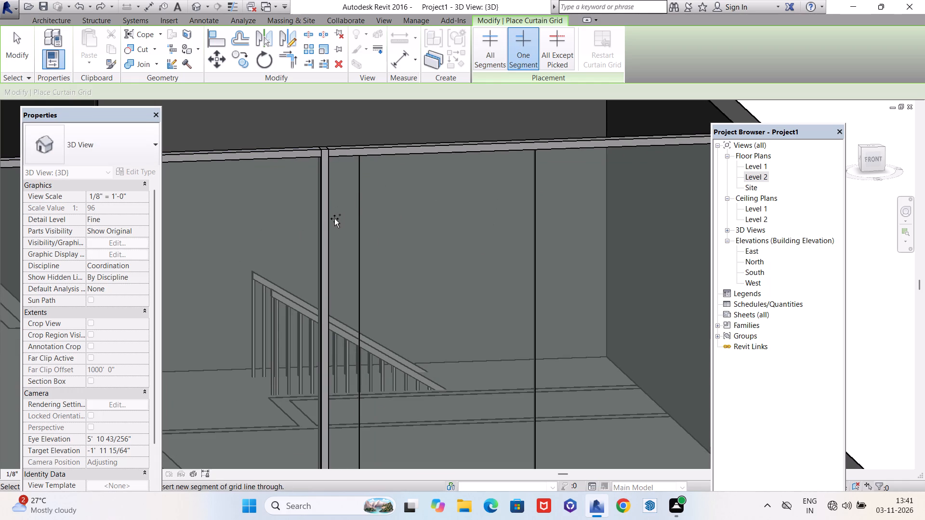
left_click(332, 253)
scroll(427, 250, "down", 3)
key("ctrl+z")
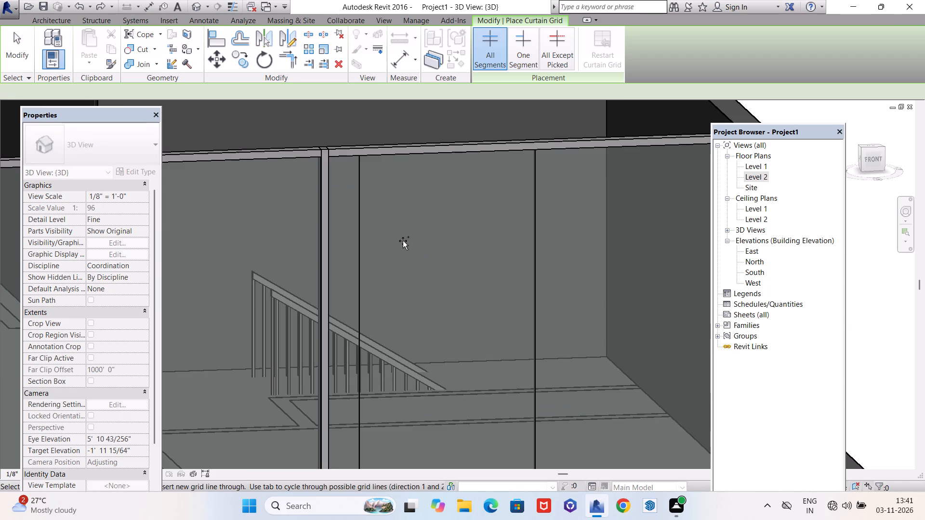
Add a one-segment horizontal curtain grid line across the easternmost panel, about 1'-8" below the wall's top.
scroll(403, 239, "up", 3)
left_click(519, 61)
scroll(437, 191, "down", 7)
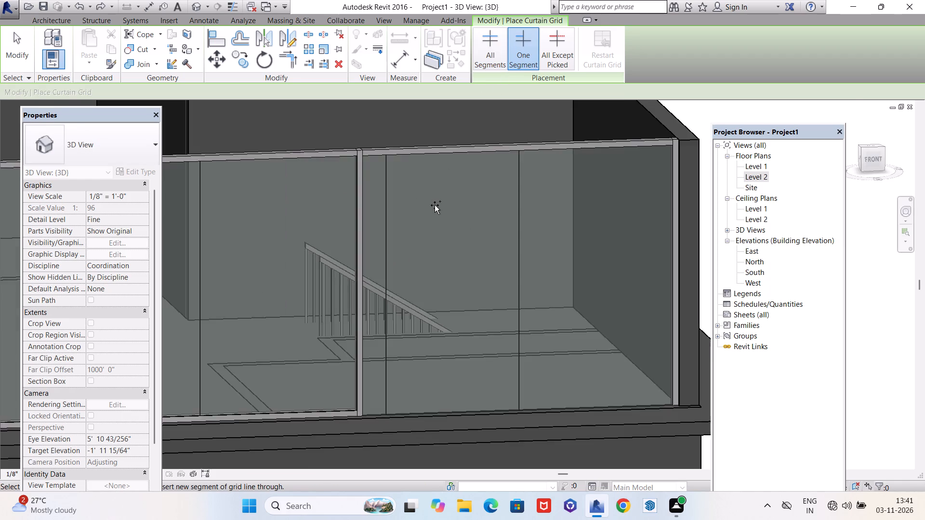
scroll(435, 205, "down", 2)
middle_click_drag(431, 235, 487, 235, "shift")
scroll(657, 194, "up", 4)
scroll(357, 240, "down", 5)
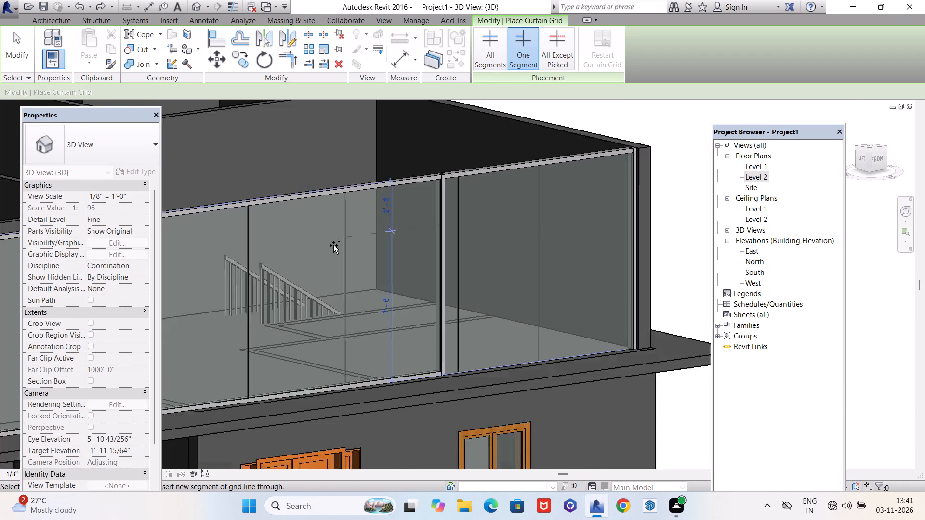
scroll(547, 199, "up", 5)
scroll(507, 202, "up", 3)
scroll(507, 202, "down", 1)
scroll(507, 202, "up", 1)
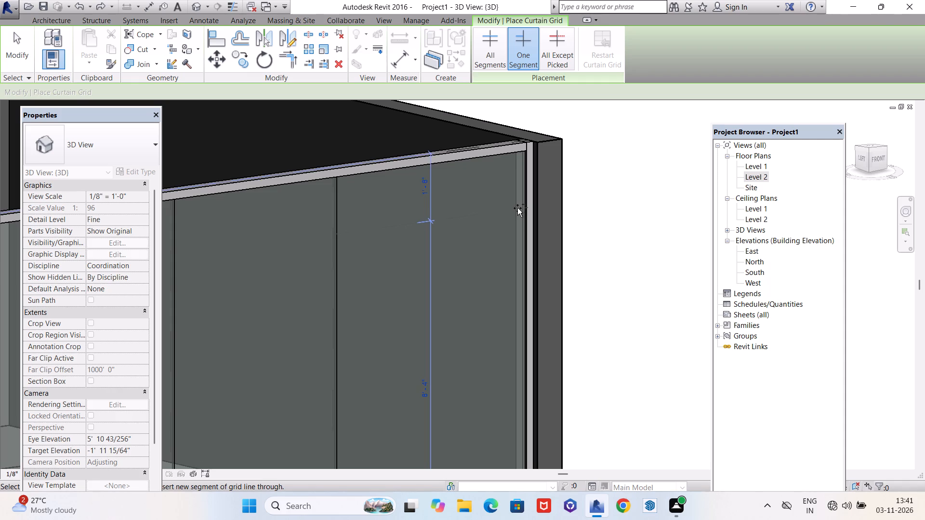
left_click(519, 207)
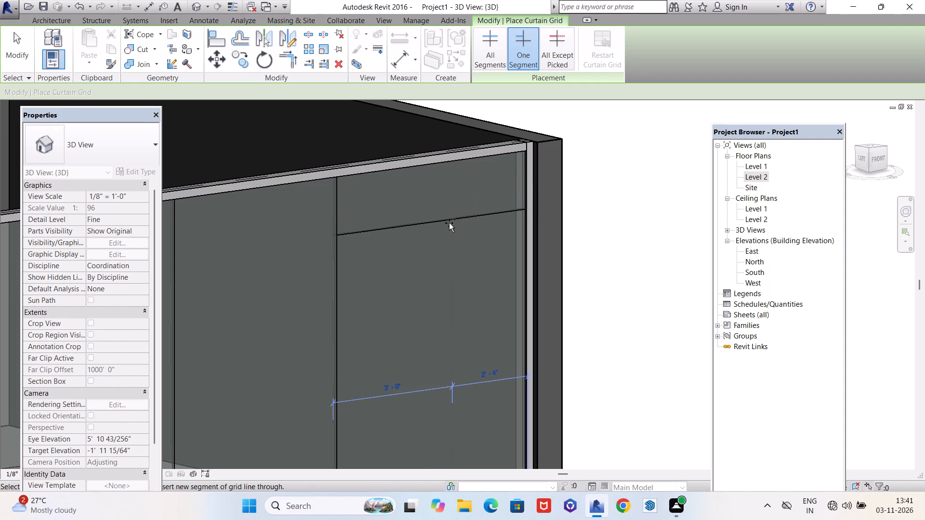
Add a one-segment vertical grid line below that horizontal line, about 3'-4" east of the panel's west grid line.
left_click(442, 226)
scroll(442, 227, "down", 4)
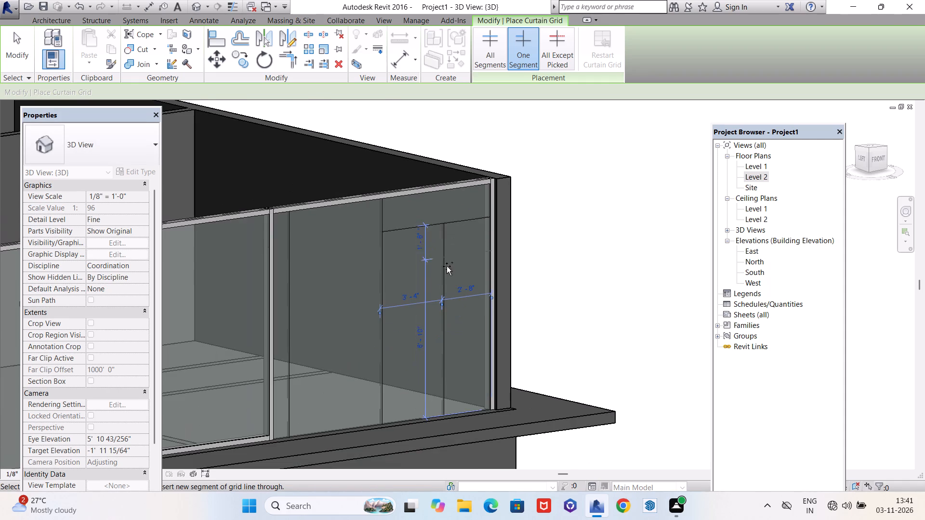
scroll(452, 283, "down", 3)
middle_click_drag(440, 299, 357, 303, "ctrl")
scroll(425, 296, "down", 4)
middle_click_drag(422, 300, 361, 304, "shift")
scroll(444, 290, "up", 6)
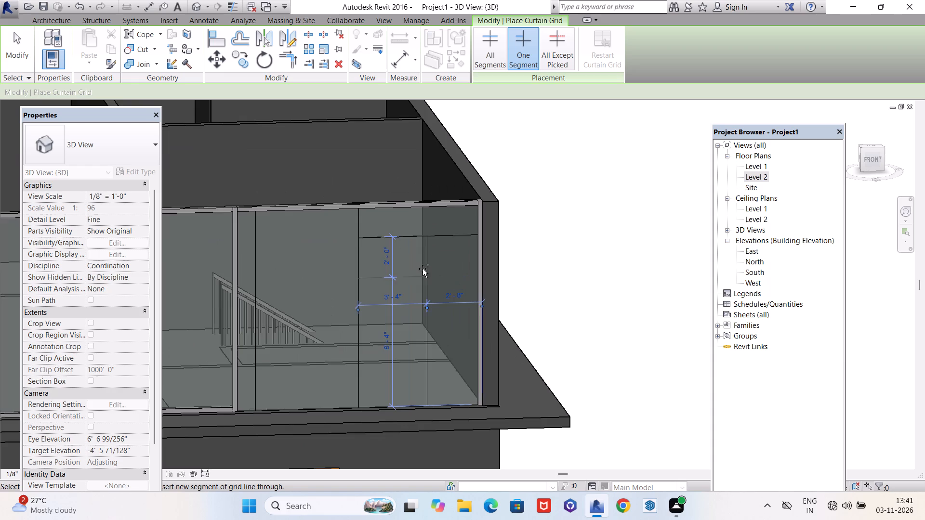
scroll(420, 256, "up", 4)
key("Escape")
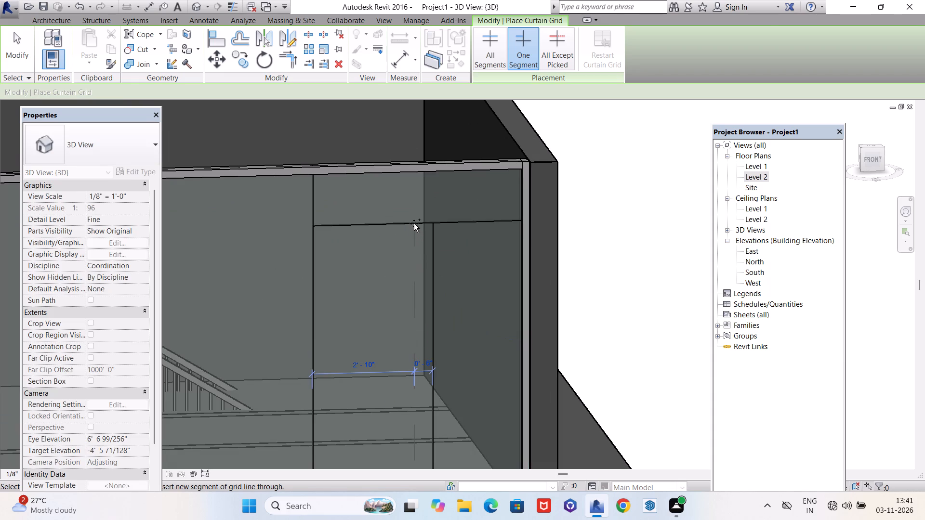
key("Escape")
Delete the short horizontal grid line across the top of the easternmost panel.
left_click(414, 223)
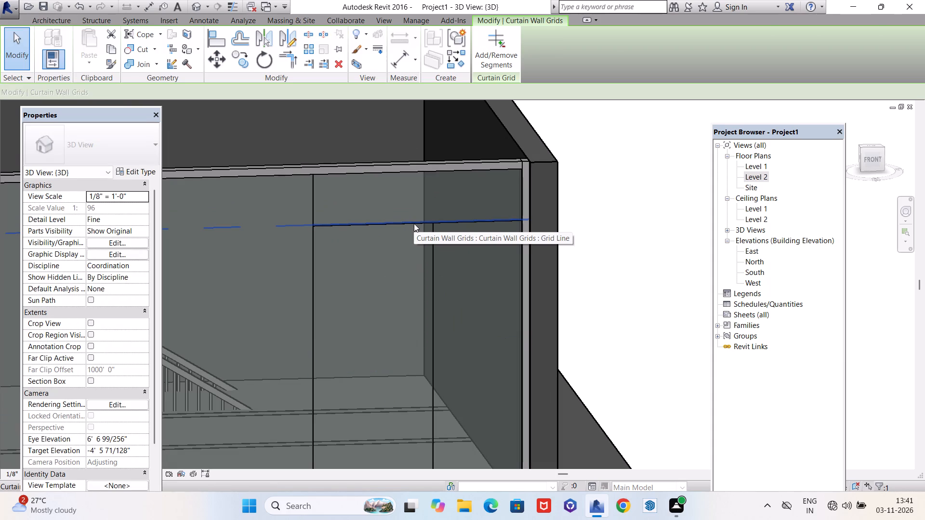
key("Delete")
Set the easternmost vertical grid line's distance from the curtain wall's east end to 1'.
scroll(480, 226, "down", 4)
scroll(455, 314, "up", 3)
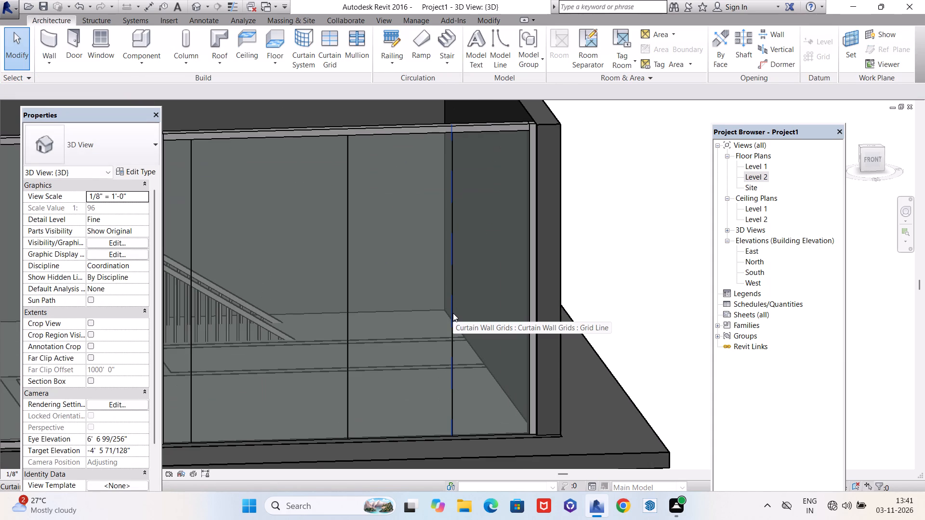
left_click(453, 313)
scroll(468, 282, "up", 5)
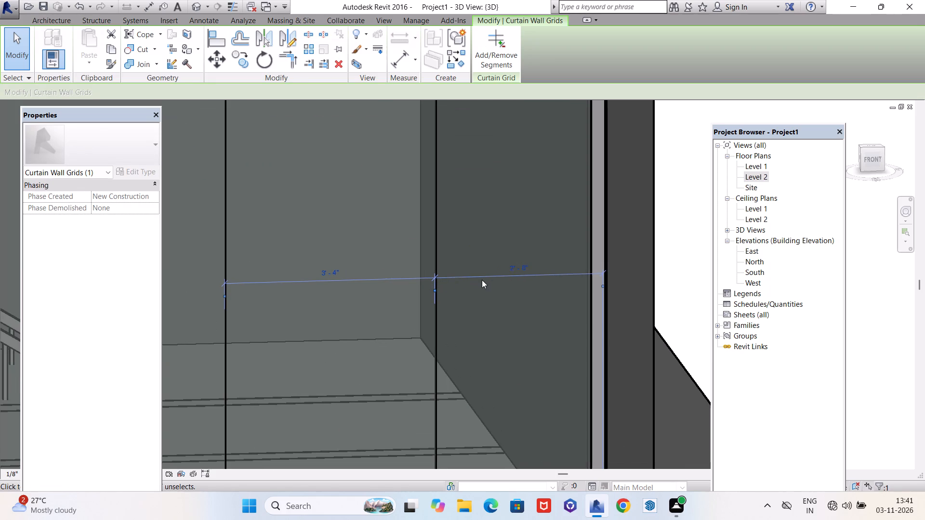
left_click(526, 267)
type("1'")
key("Return")
scroll(529, 272, "down", 3)
key("Escape")
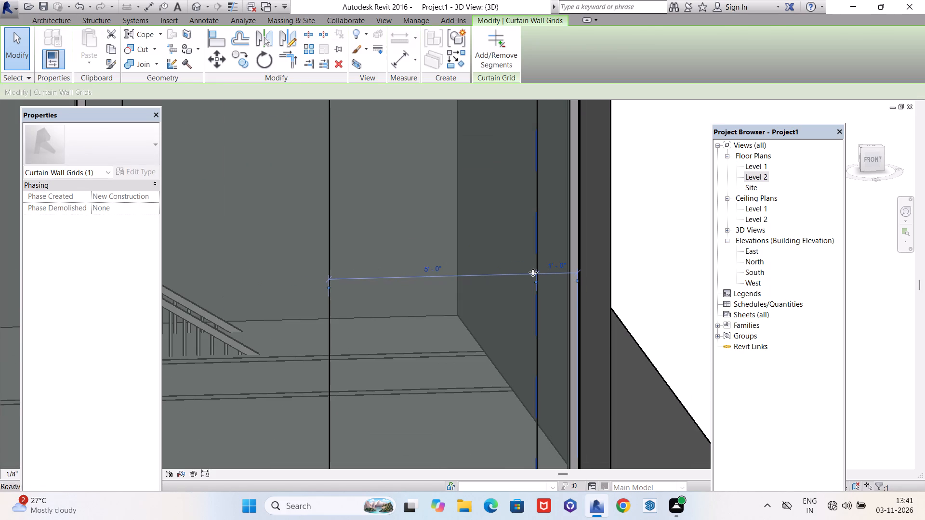
scroll(535, 279, "down", 5)
key("Escape")
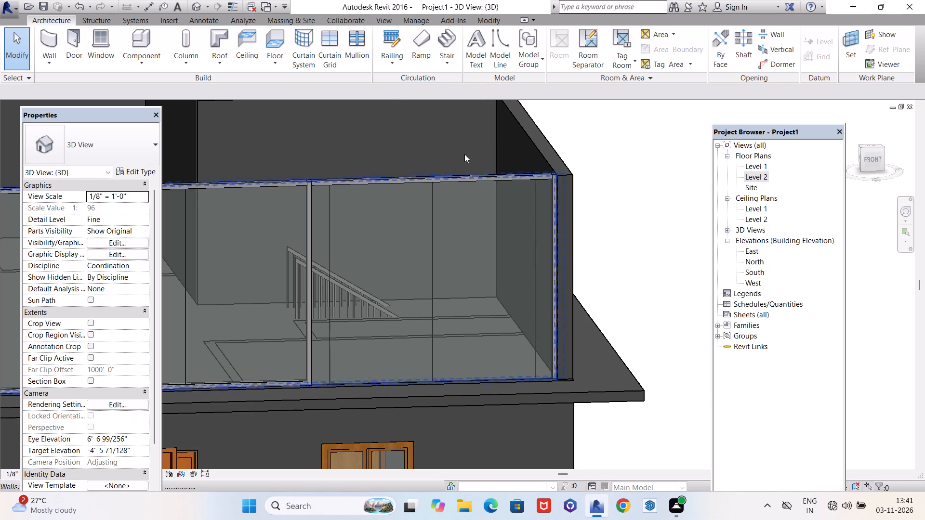
Place 2.5" x 5" rectangular mullions on the easternmost vertical grid line and the one just east of the intermediate mullion.
left_click(357, 43)
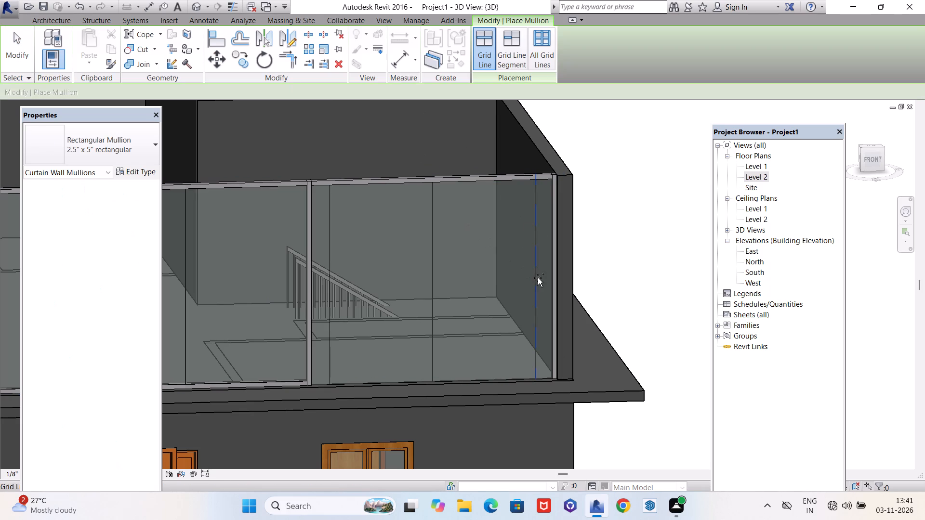
left_click(538, 278)
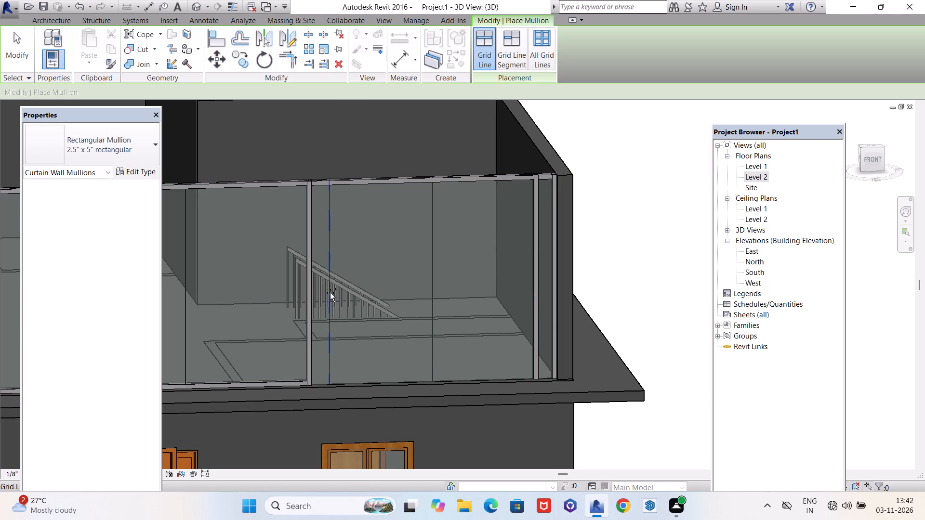
left_click(330, 293)
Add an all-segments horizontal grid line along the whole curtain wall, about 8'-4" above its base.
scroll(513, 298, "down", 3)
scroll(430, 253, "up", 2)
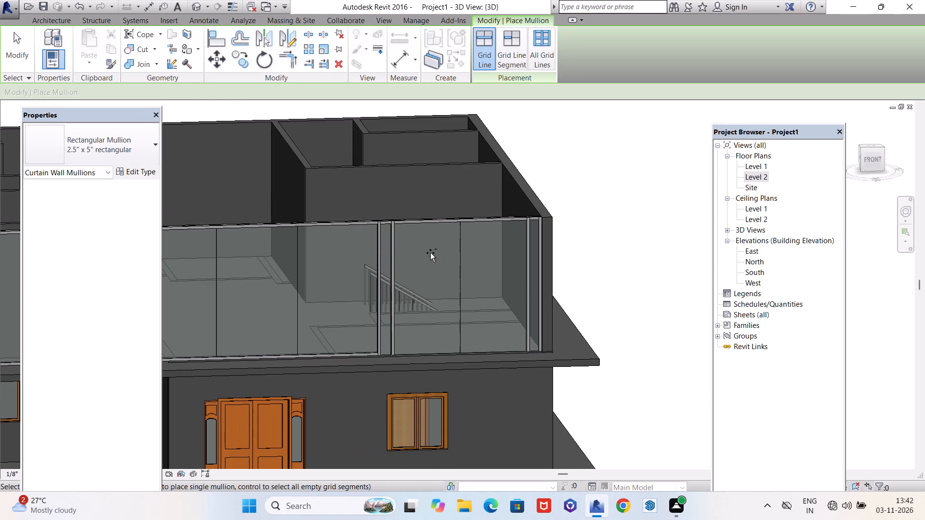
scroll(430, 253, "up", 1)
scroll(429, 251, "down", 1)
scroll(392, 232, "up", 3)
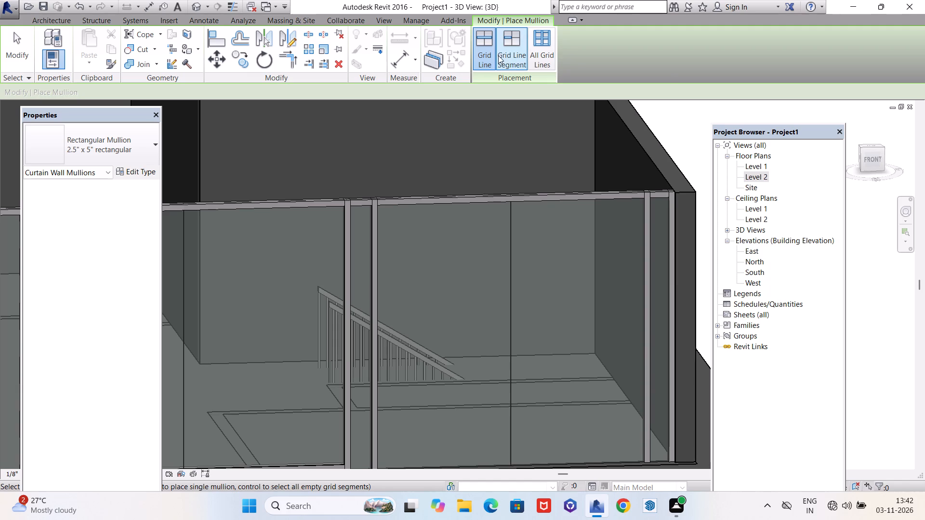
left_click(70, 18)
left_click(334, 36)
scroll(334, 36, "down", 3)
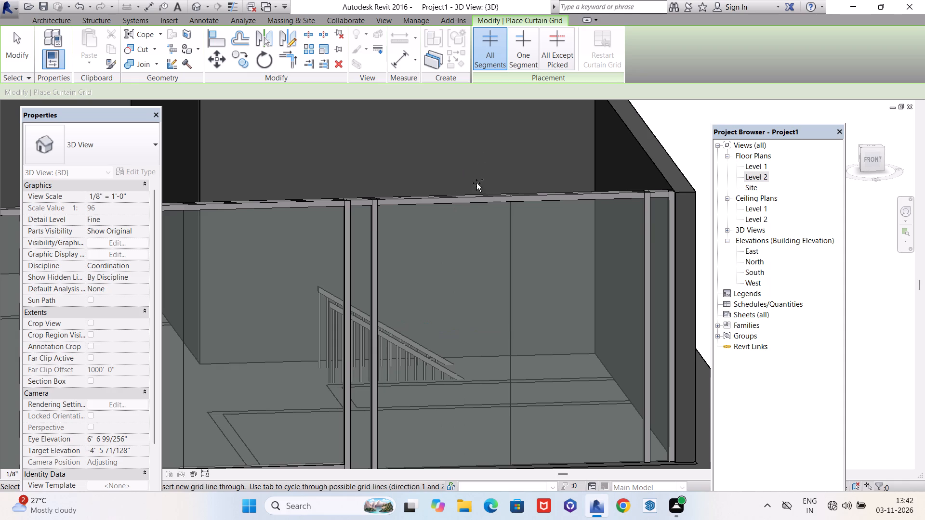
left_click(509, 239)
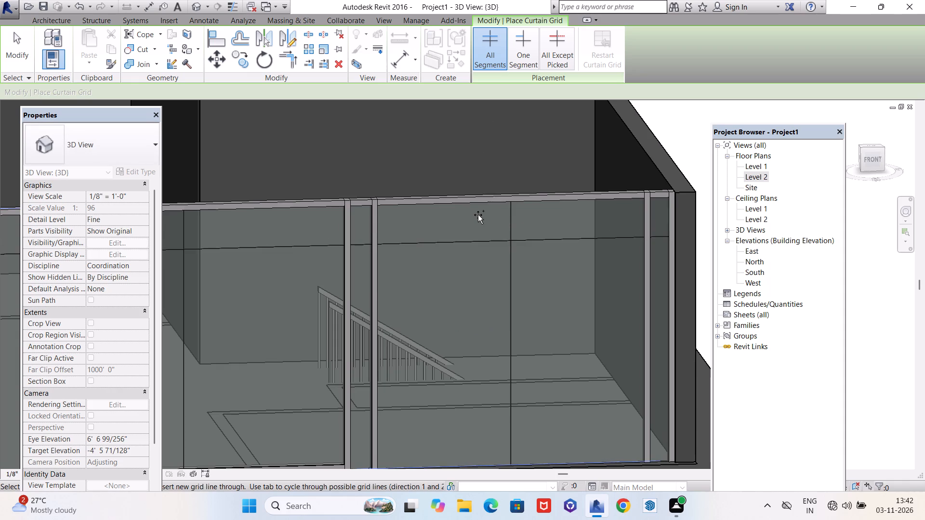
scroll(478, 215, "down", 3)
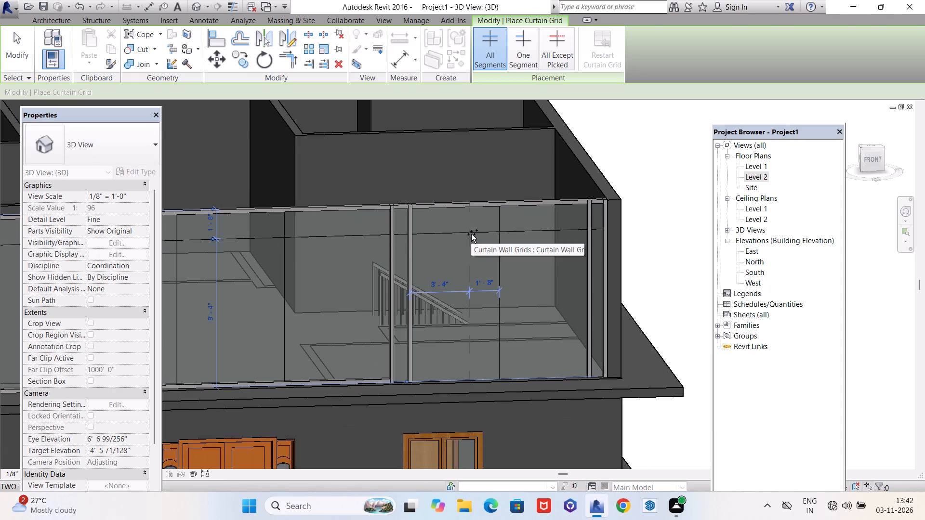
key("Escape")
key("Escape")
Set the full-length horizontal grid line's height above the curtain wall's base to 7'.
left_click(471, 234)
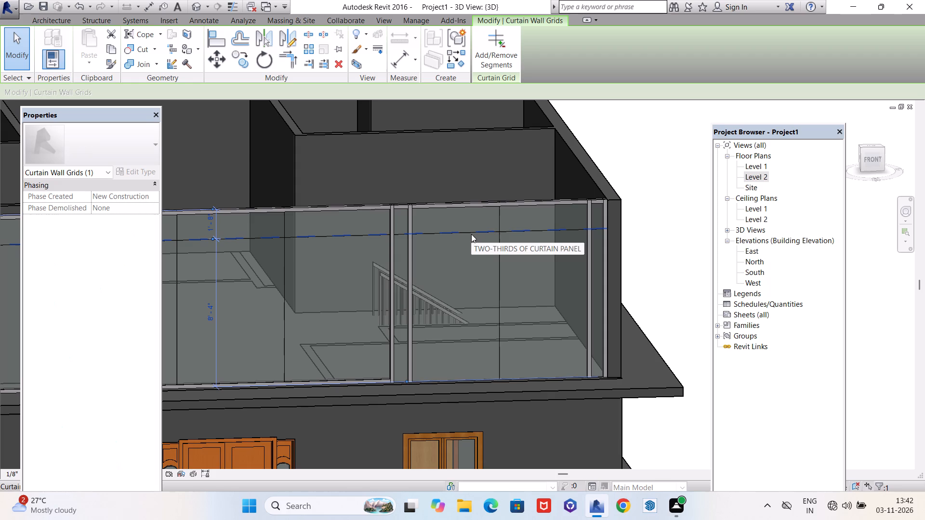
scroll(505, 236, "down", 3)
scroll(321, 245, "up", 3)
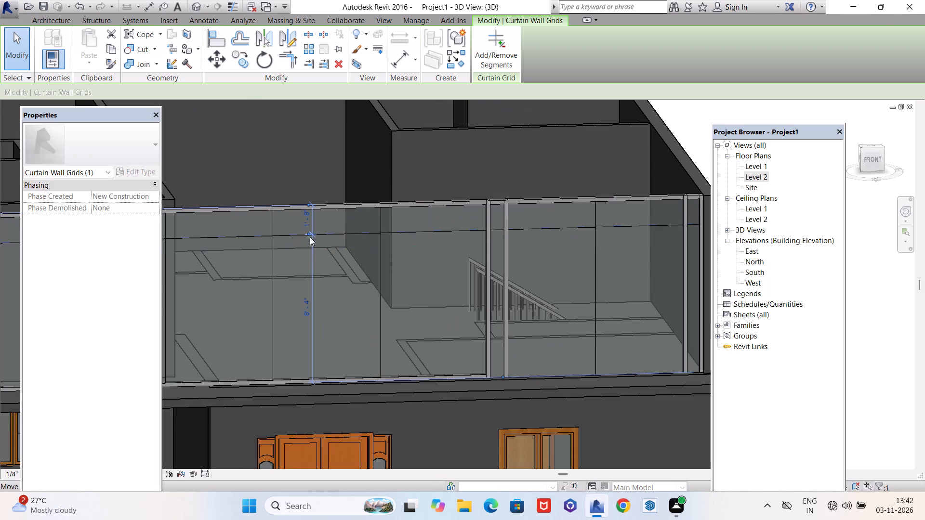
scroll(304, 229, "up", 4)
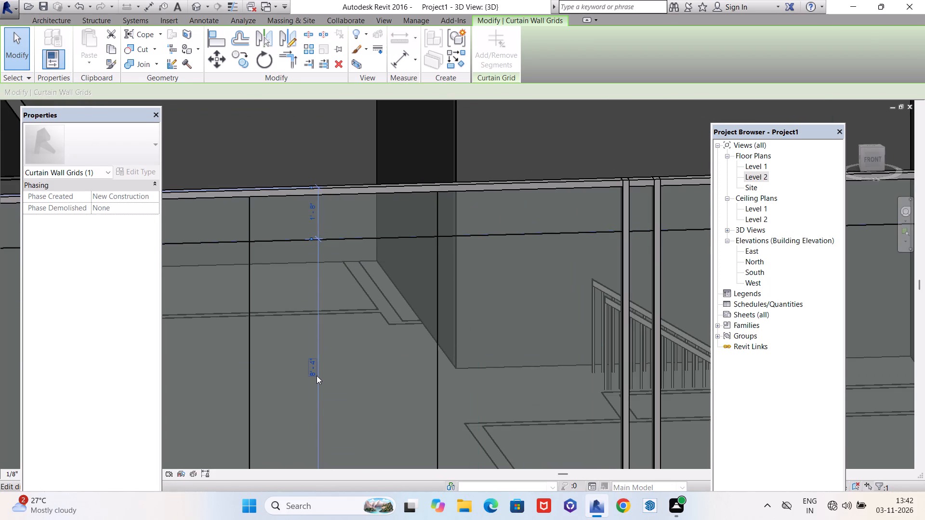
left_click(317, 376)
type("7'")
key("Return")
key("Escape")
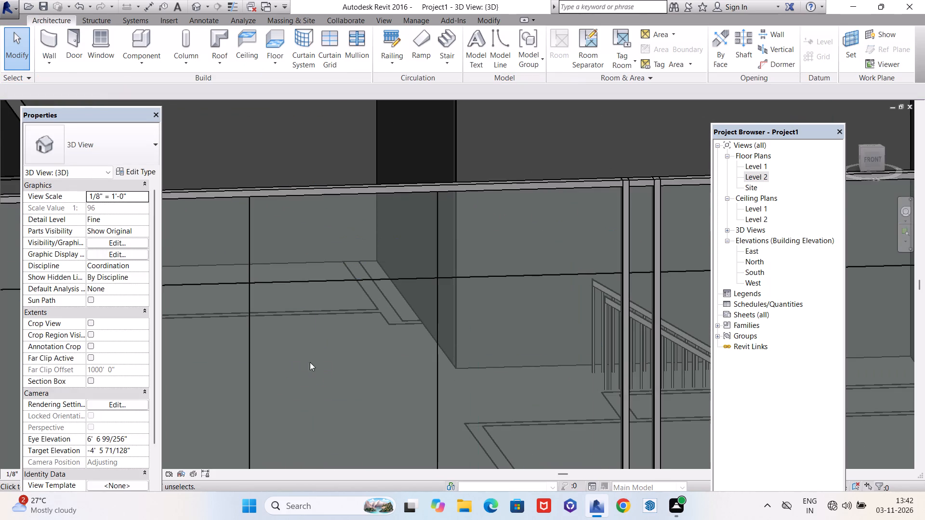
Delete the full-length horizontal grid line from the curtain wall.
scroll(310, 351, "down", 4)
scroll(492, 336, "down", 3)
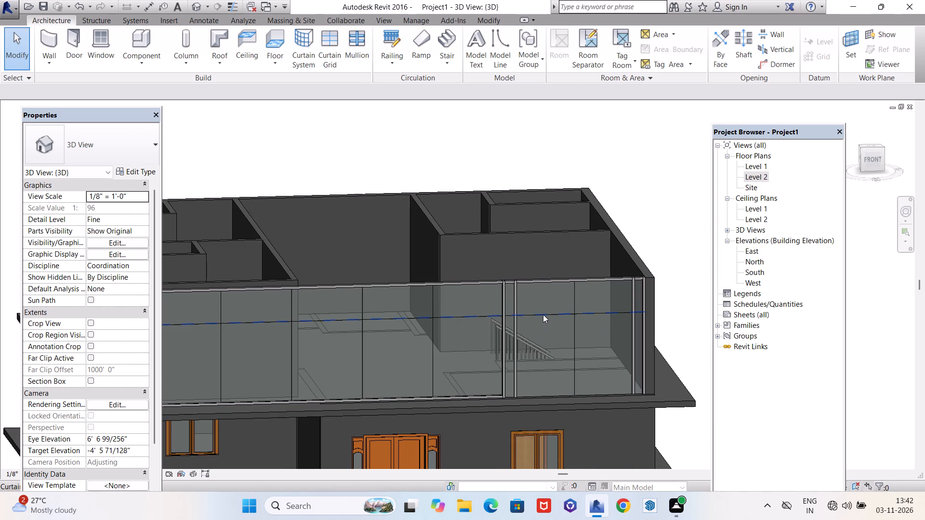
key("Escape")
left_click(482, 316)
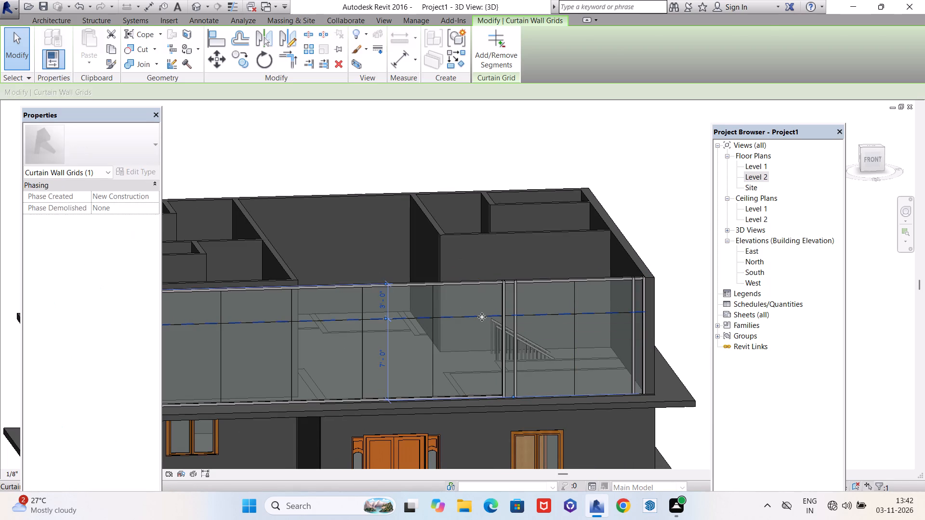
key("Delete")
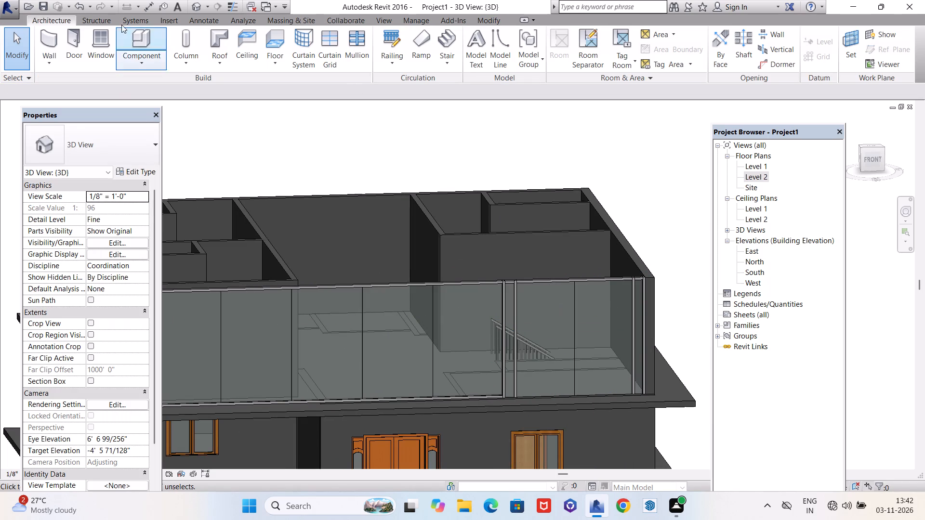
Add one-segment horizontal grid lines, aligned about 7' above the base, across both panels between the two inner mullions at the east end.
left_click(330, 43)
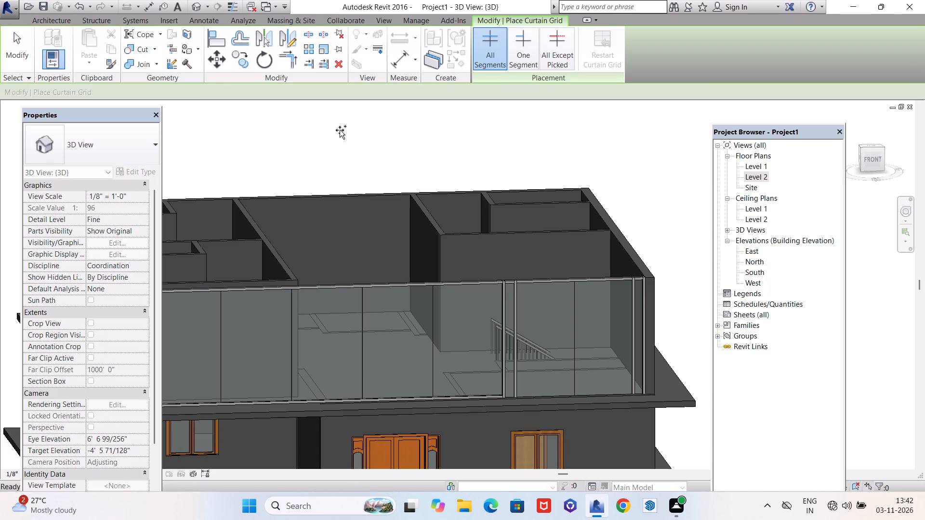
scroll(582, 312, "up", 4)
left_click(519, 47)
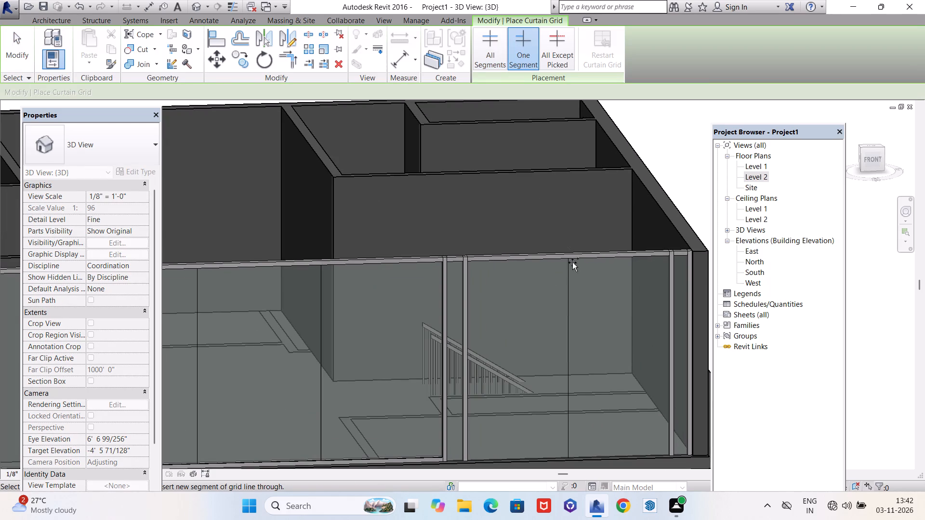
left_click(565, 310)
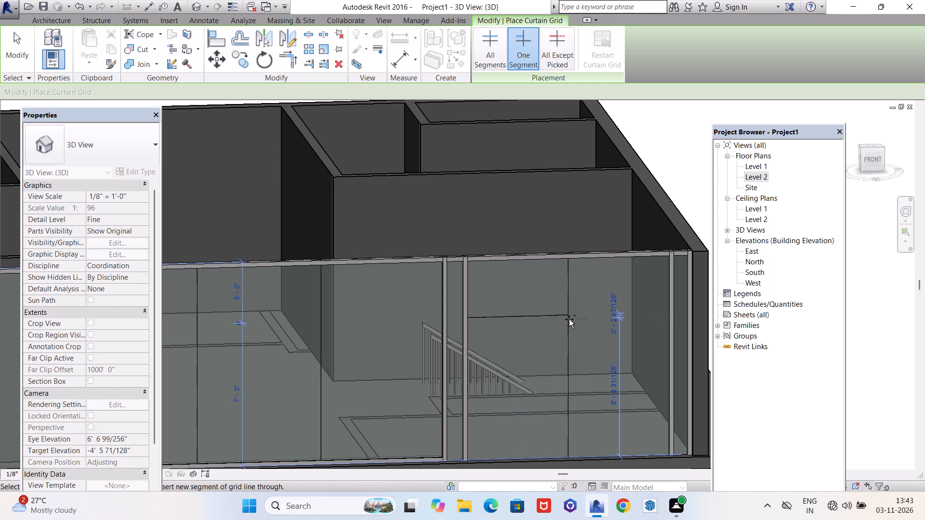
left_click(569, 319)
key("Escape")
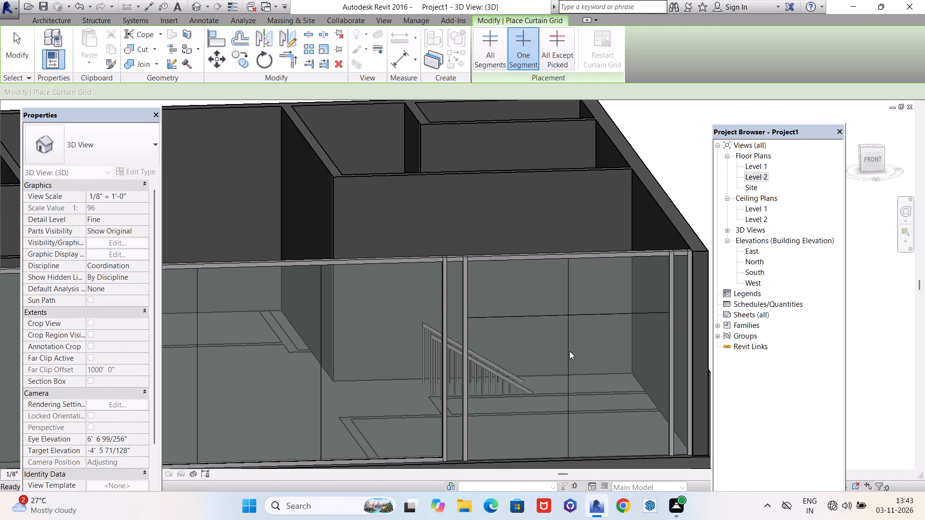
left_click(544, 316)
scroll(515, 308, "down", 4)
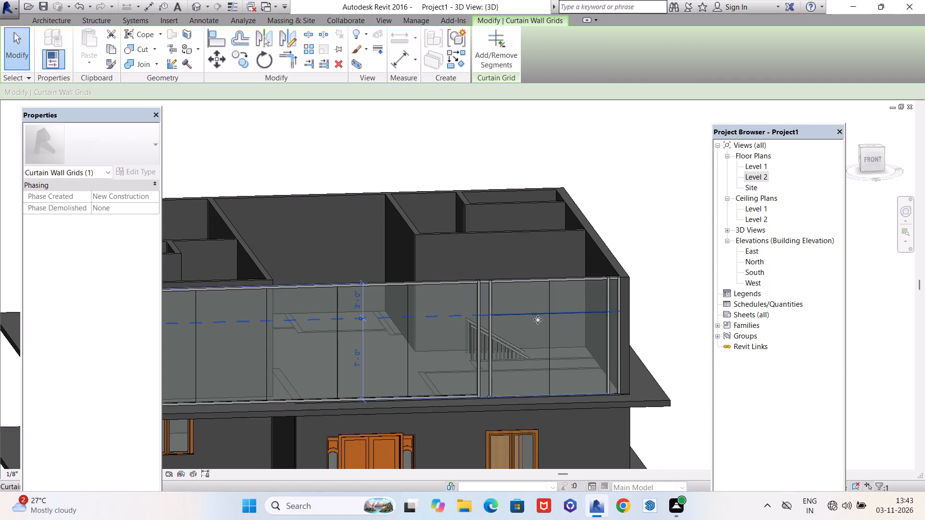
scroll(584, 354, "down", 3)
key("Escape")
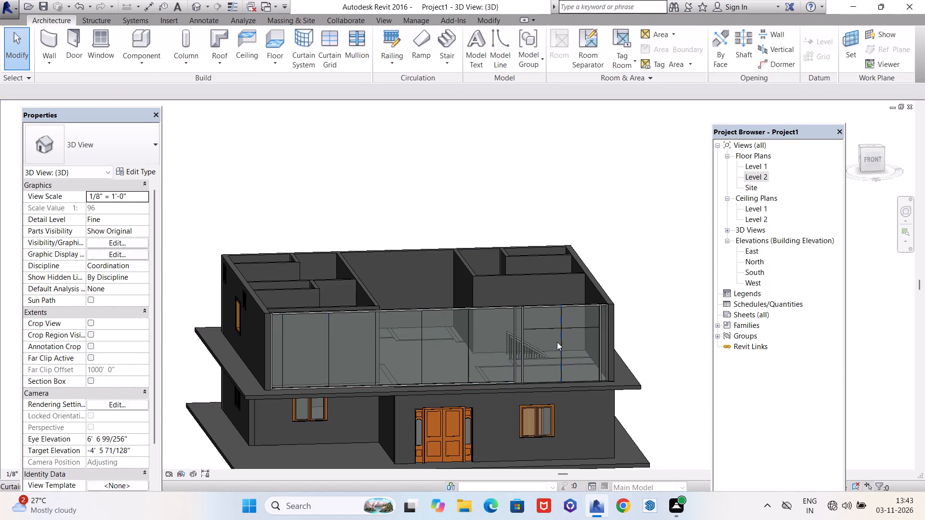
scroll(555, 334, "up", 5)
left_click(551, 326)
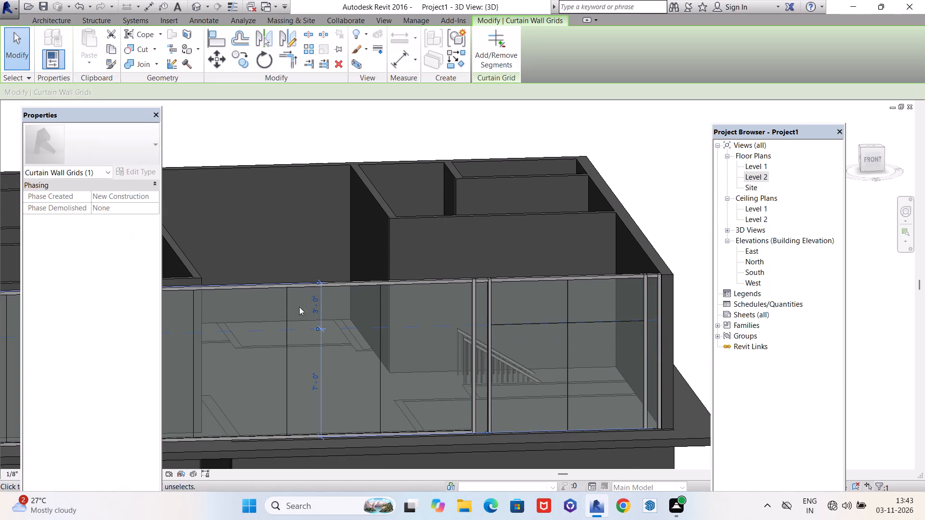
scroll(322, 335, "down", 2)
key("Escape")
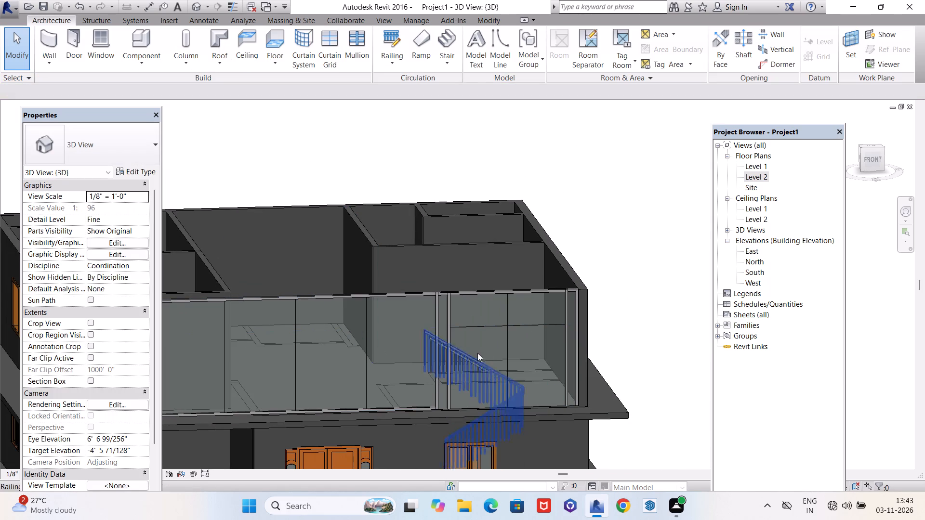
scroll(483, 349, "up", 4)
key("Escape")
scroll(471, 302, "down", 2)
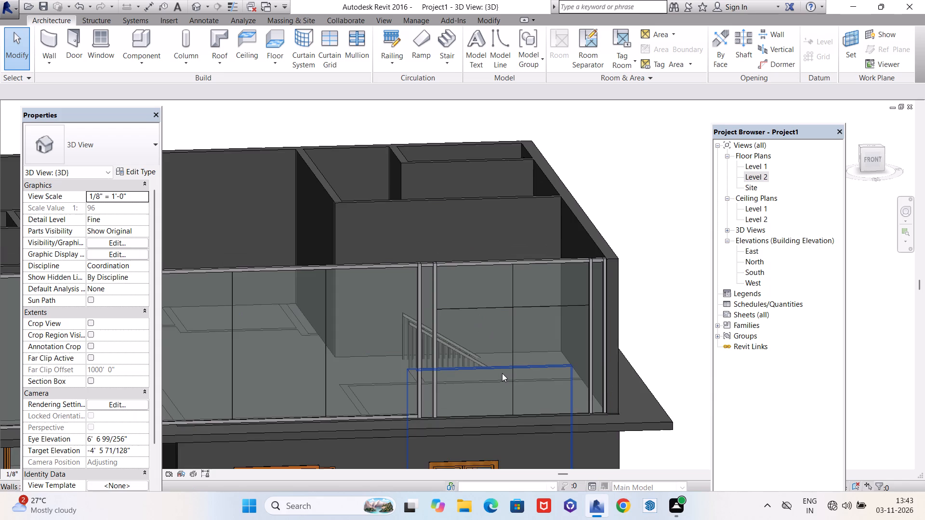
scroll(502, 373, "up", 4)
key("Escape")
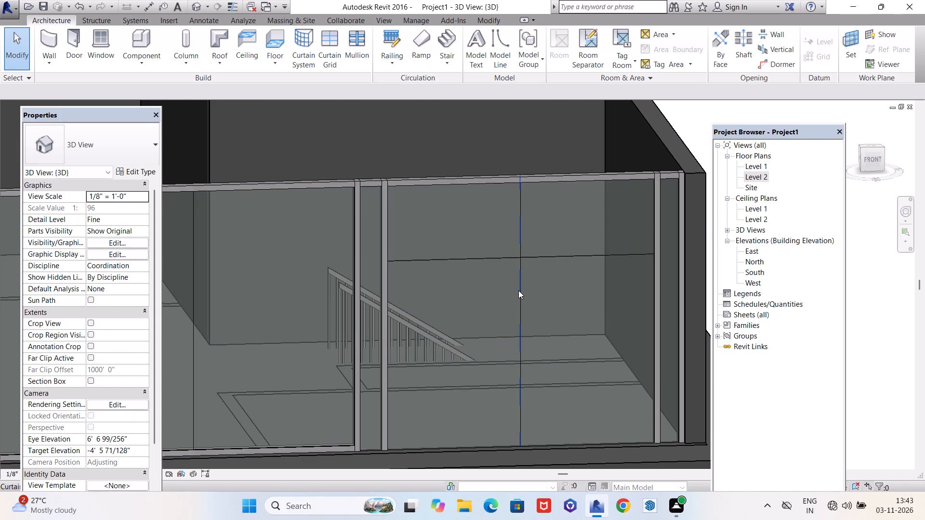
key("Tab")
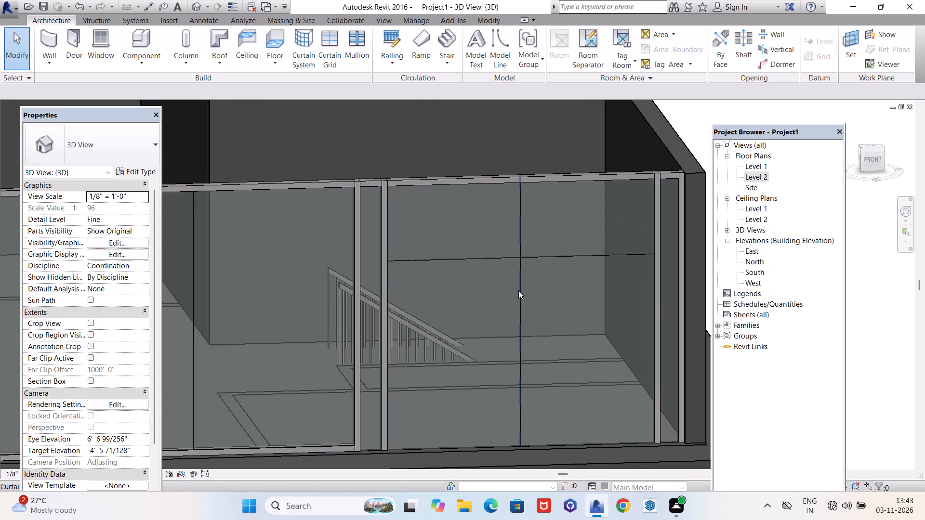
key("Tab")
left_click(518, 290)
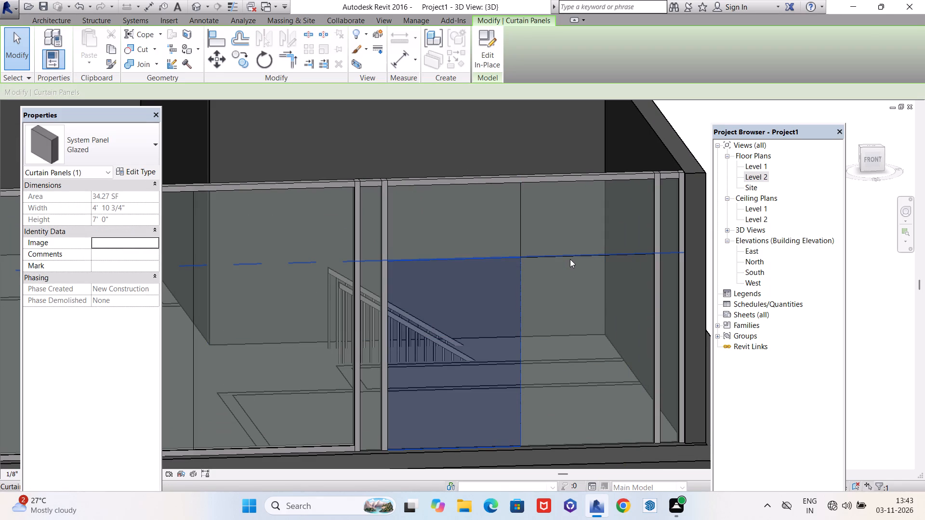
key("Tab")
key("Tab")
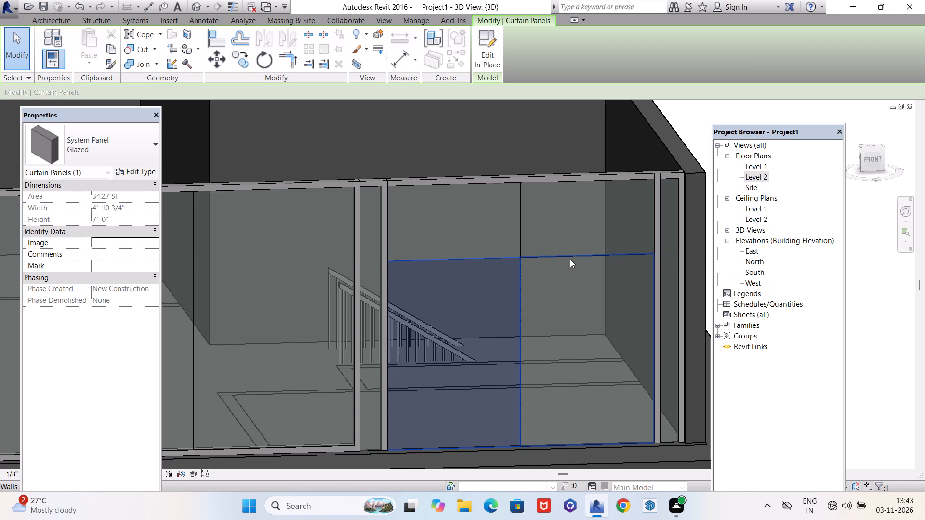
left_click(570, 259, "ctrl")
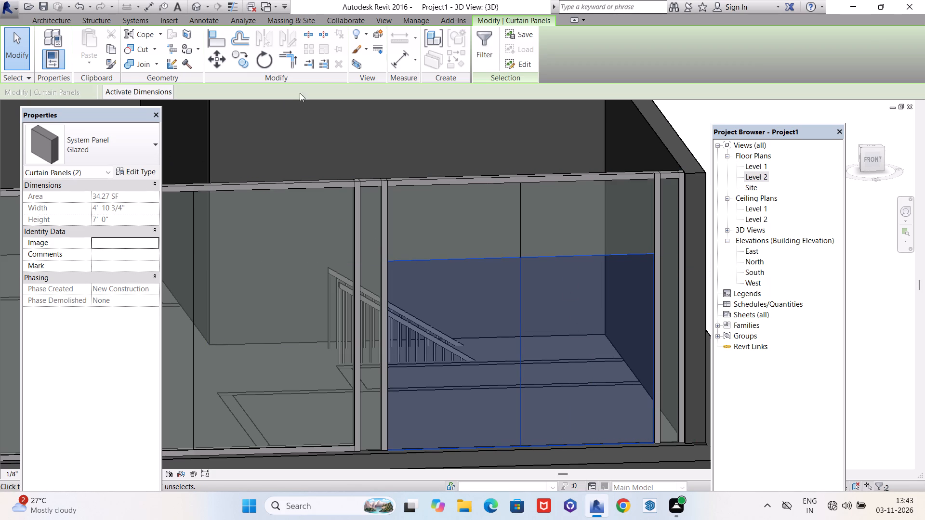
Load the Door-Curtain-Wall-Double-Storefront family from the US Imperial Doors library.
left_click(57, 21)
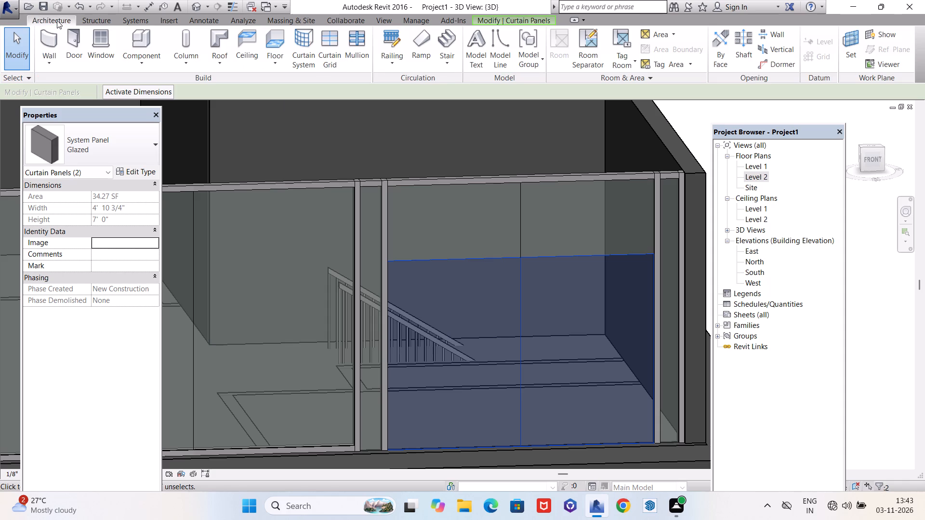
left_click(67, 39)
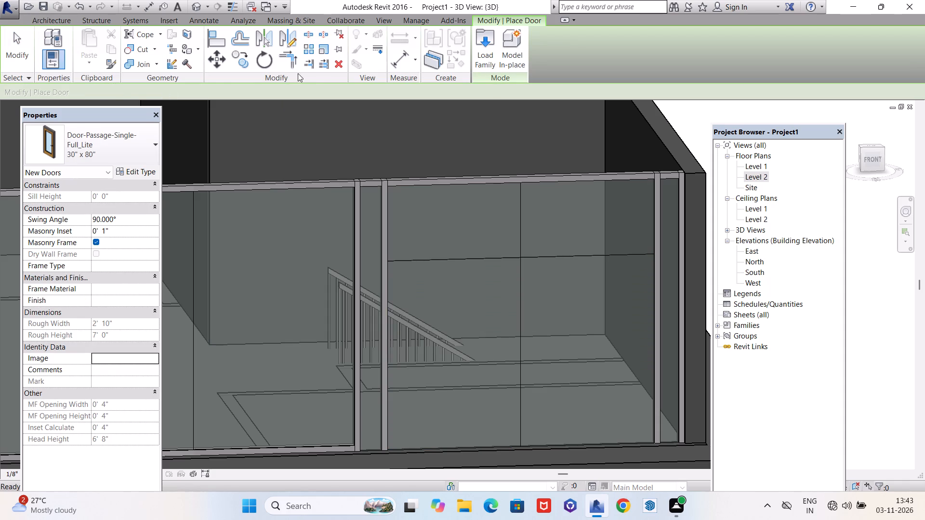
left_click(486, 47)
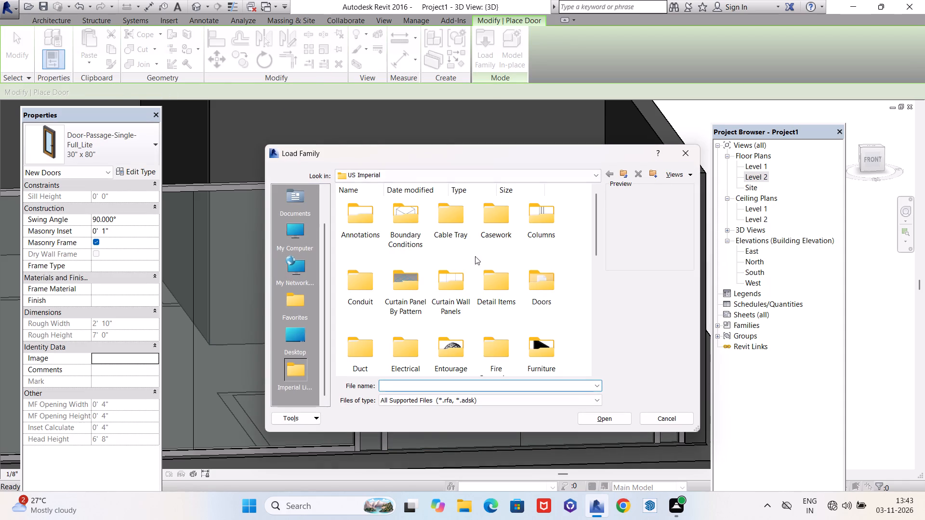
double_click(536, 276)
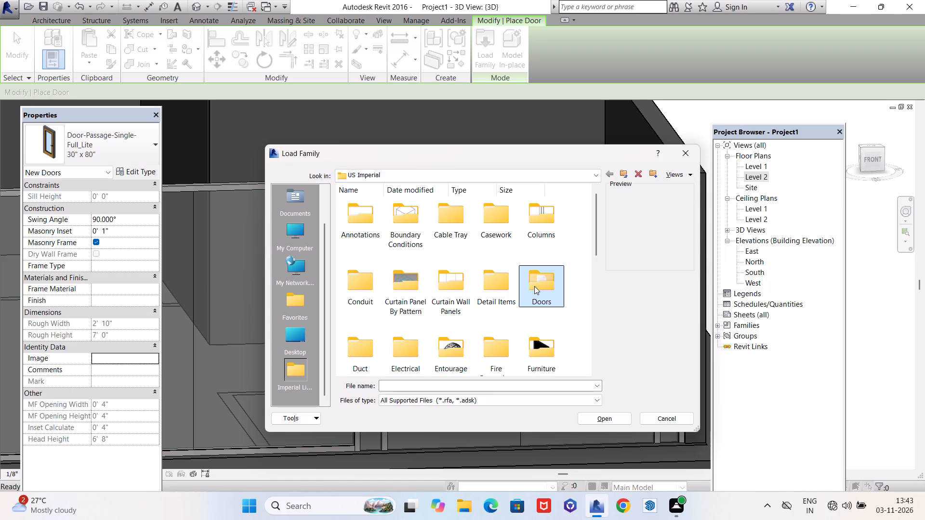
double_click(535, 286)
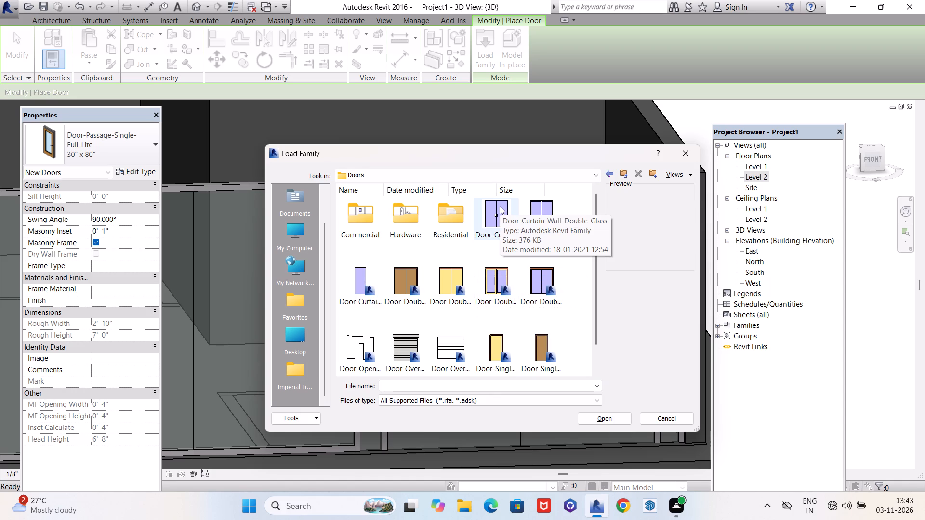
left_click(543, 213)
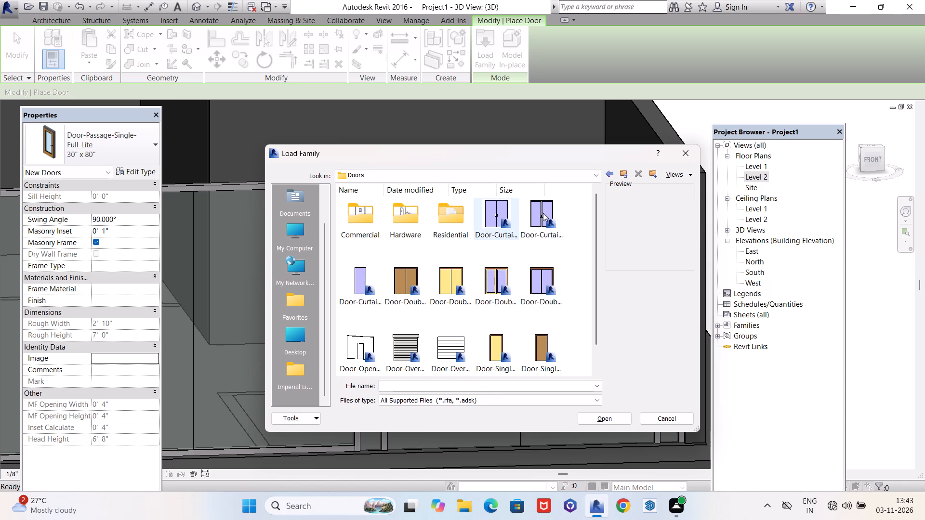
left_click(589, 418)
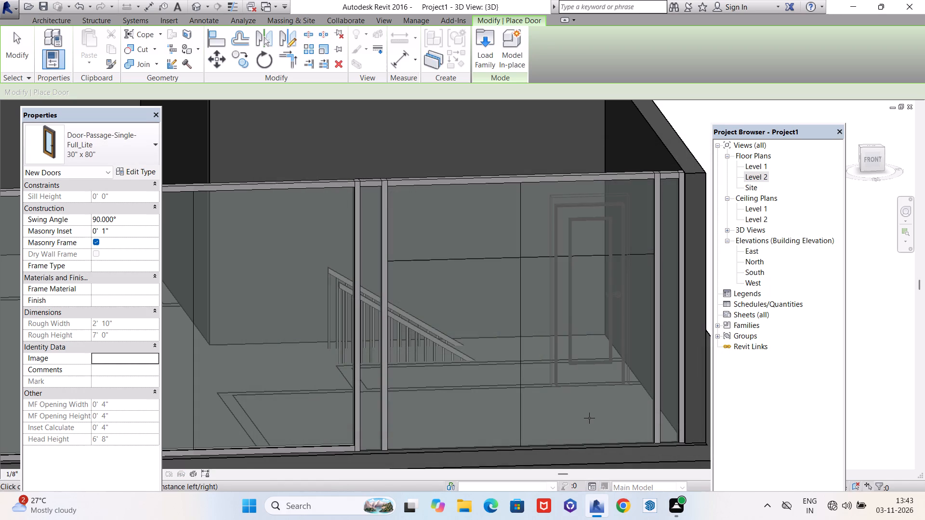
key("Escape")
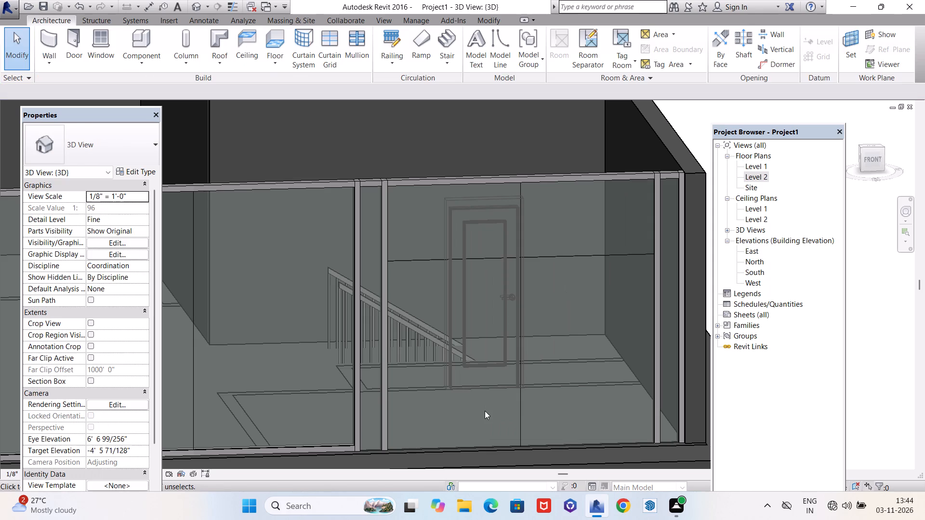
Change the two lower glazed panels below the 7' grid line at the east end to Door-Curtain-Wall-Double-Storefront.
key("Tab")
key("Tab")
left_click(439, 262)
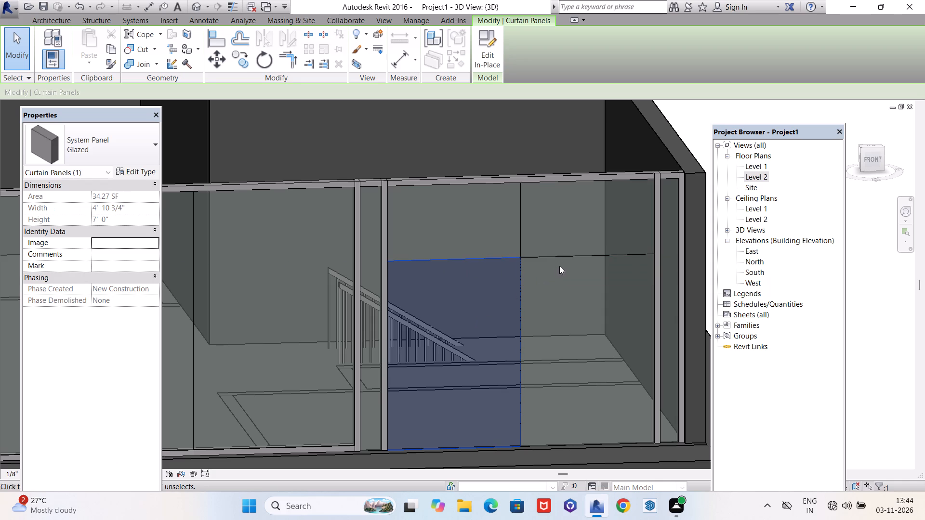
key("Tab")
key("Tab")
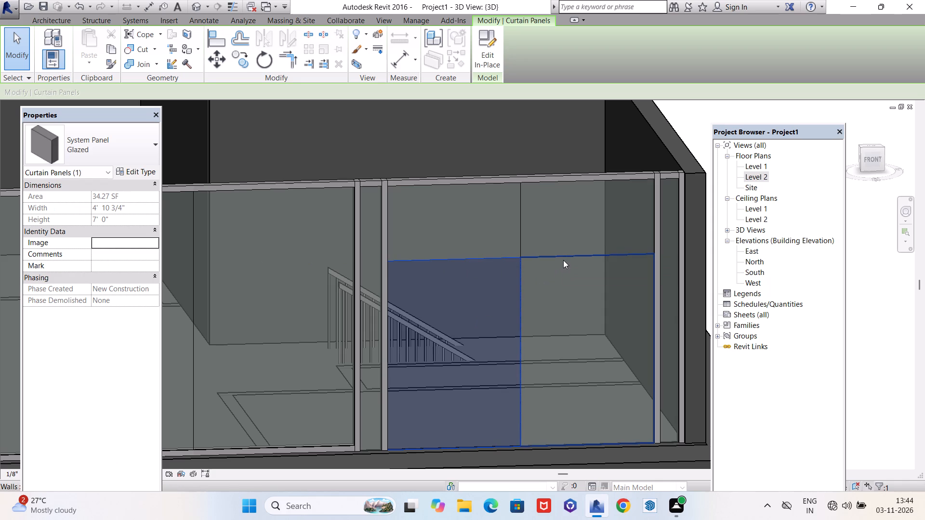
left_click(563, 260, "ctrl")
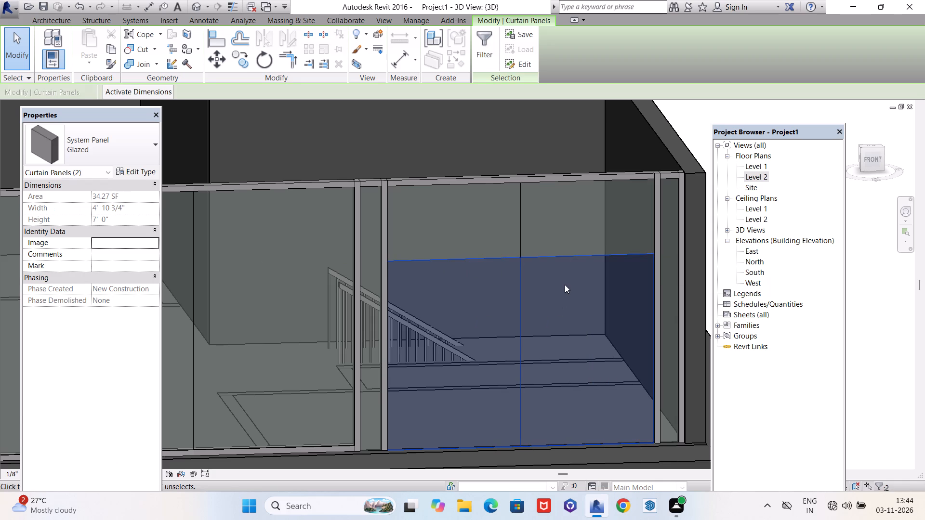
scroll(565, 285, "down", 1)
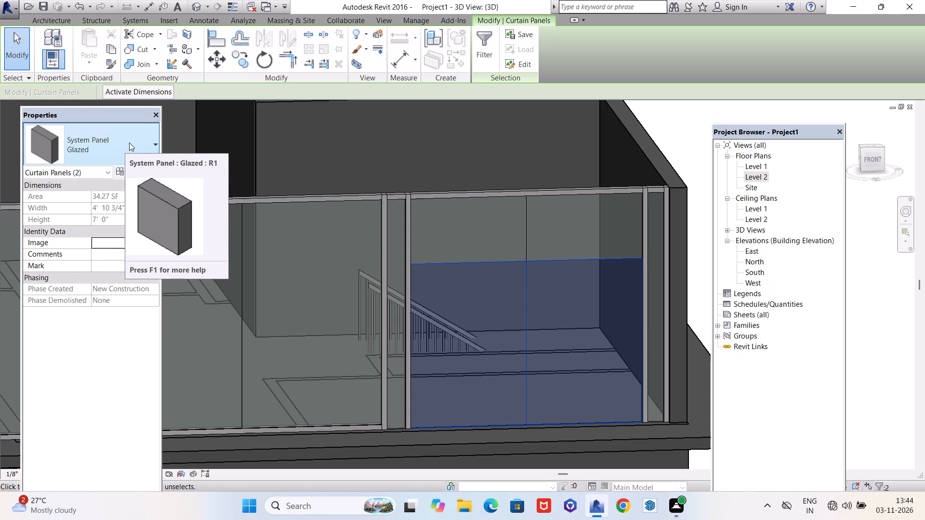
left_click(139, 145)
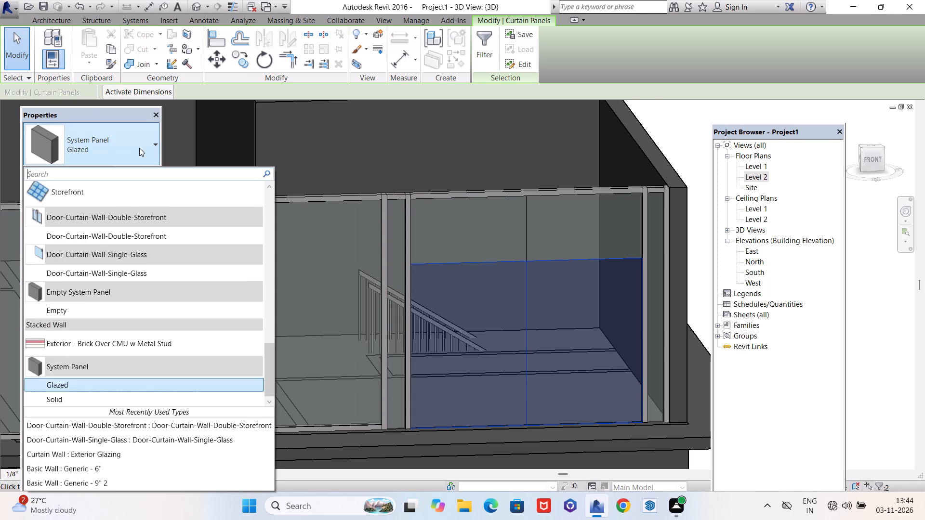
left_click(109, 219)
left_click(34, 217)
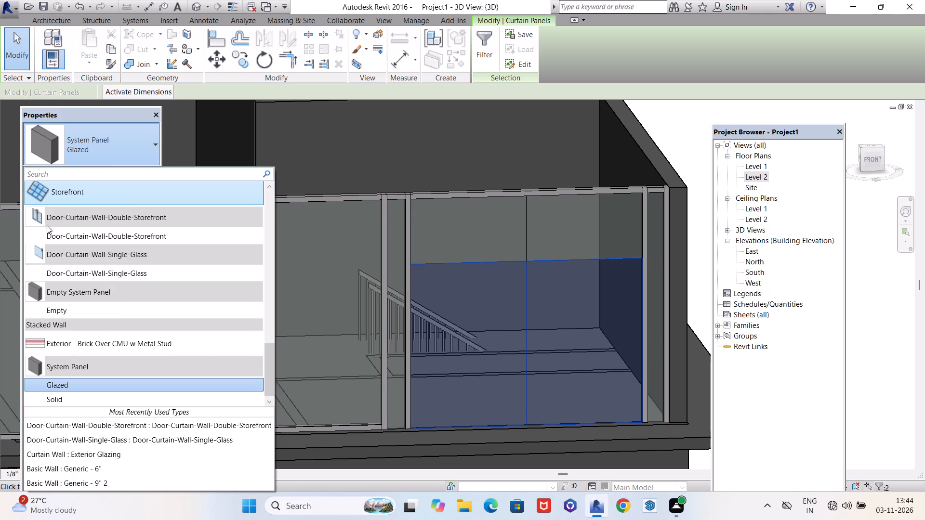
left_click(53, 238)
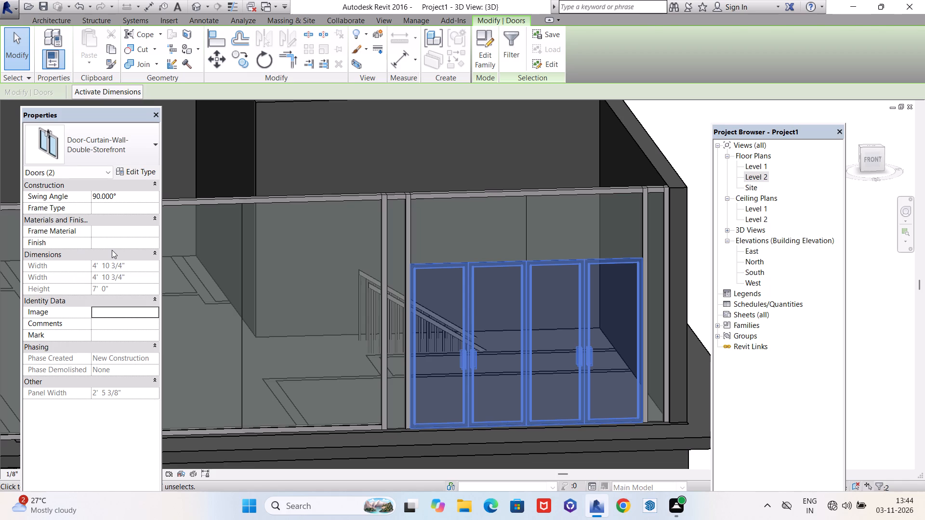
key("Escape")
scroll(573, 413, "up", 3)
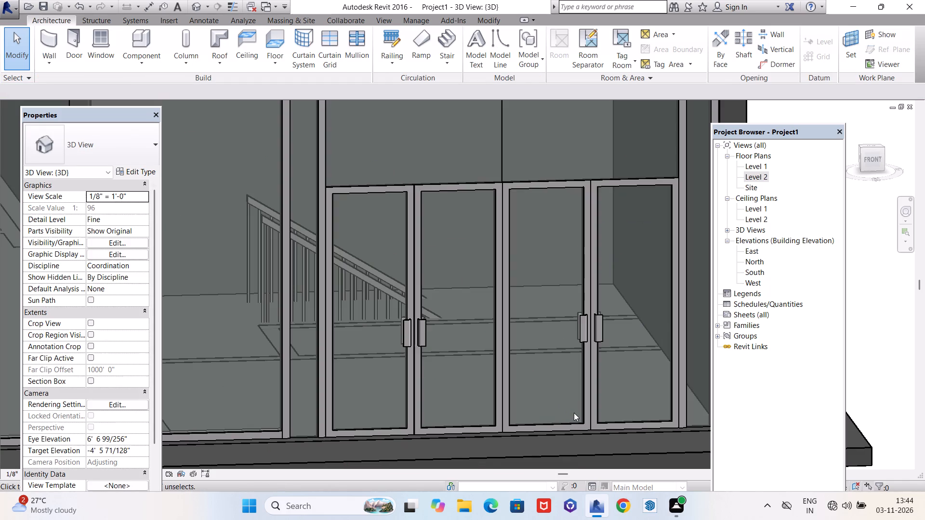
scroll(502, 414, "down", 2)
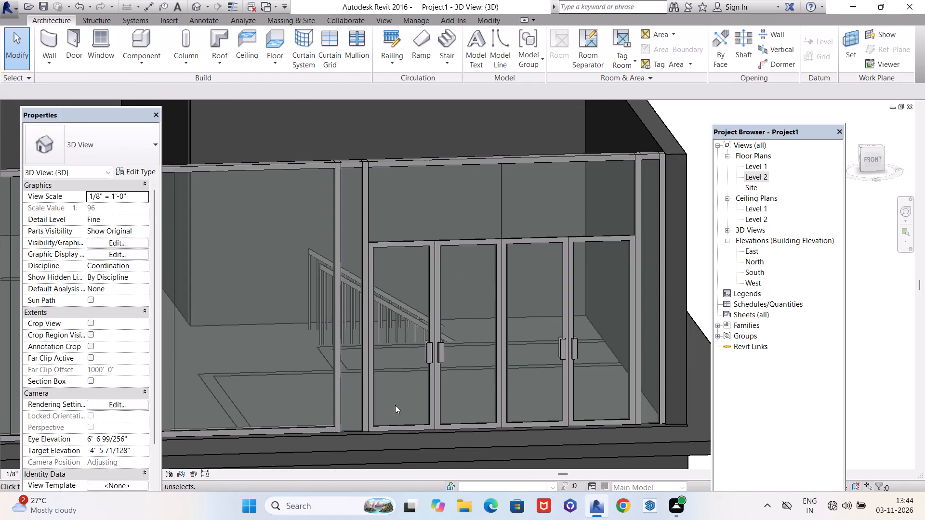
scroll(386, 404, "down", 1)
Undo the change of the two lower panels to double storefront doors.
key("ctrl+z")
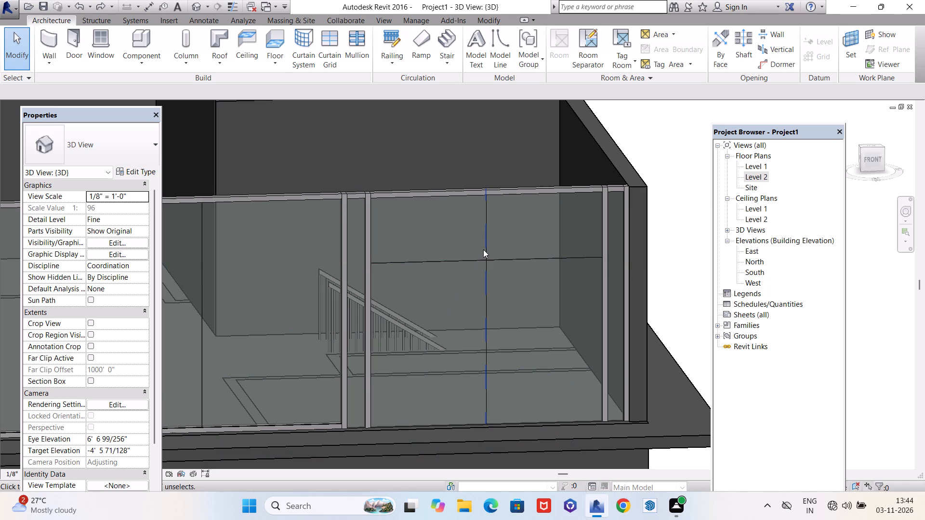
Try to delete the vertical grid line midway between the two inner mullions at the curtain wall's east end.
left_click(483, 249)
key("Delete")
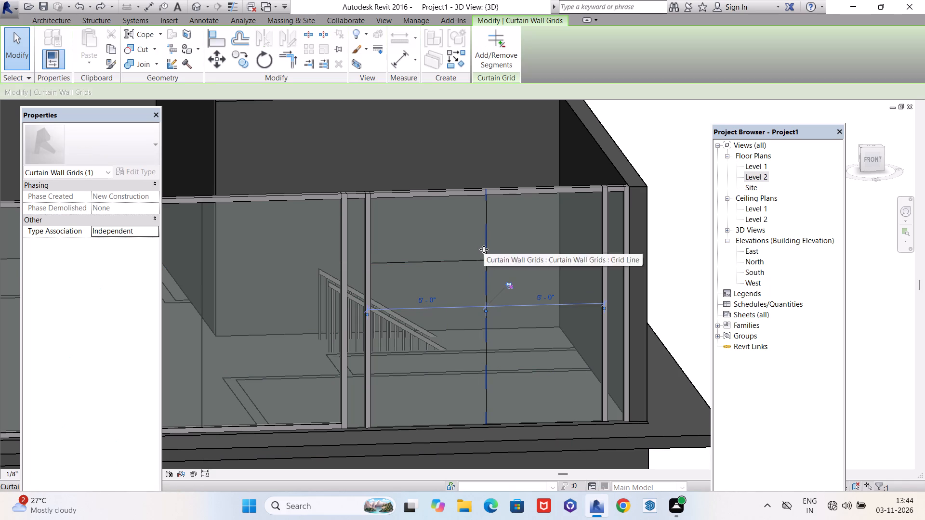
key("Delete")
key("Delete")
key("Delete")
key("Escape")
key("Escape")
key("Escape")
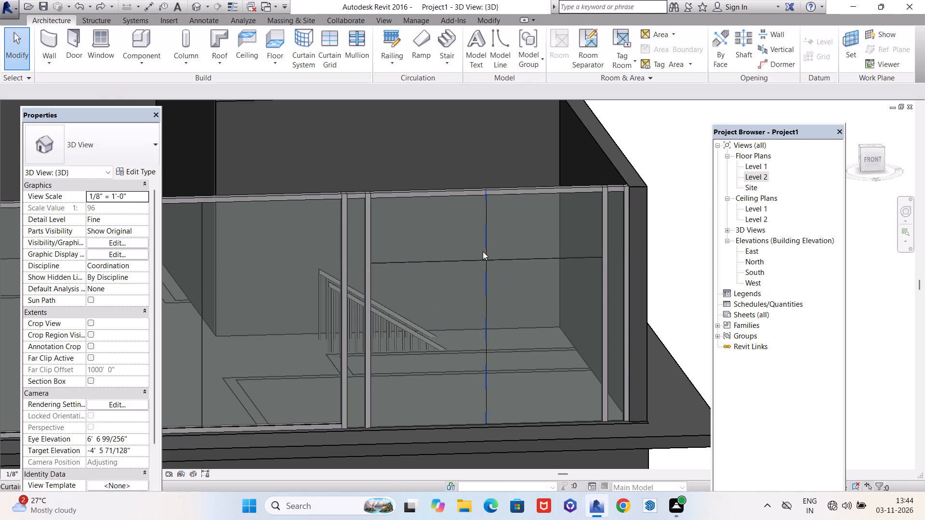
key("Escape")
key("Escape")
Undo the recent curtain wall edits back past the east-end horizontal grid lines and the inner vertical mullions.
scroll(519, 289, "down", 10)
scroll(400, 333, "up", 5)
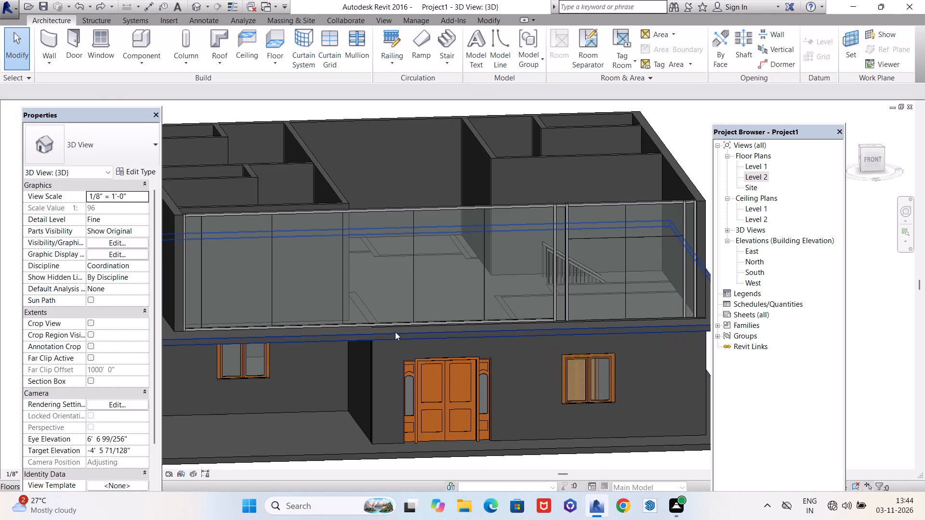
key("ctrl+z")
key("ctrl+z")
key("ctrl+z")
key("ctrl+z")
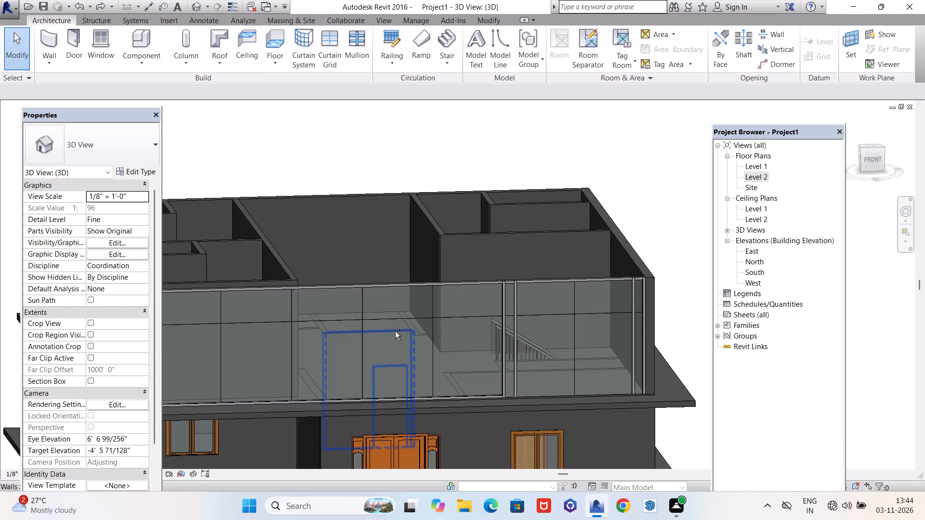
key("ctrl+z")
key("ctrl+z")
key("ctrl+z")
key("ctrl+z")
key("ctrl+z")
key("ctrl+z")
key("ctrl+z")
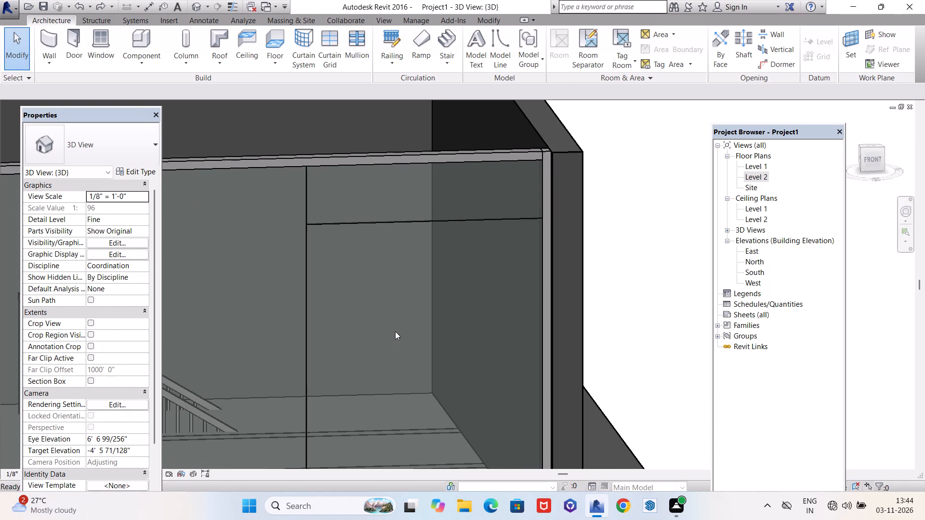
key("ctrl+z")
key("ctrl+z")
key("ctrl+z")
scroll(407, 330, "down", 5)
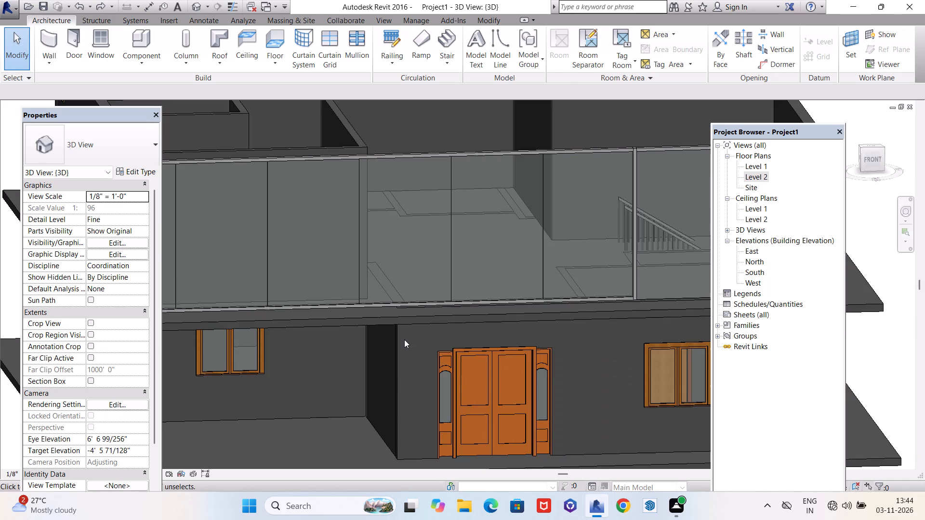
scroll(404, 339, "down", 3)
key("ctrl+z")
key("ctrl+z")
key("ctrl+z")
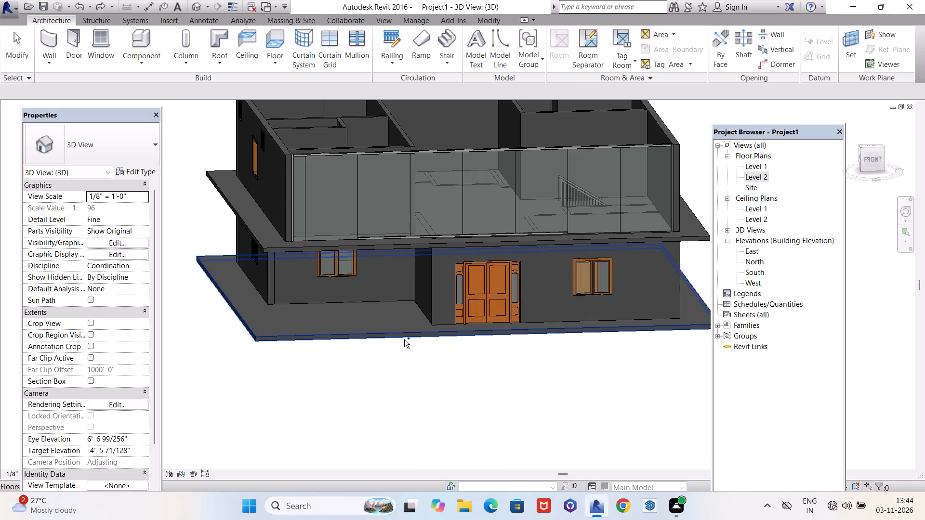
Undo the remaining curtain wall edits on Level 2 until the upper south wall is a solid basic wall again.
key("ctrl+z")
key("ctrl+z")
key("ctrl+z")
key("ctrl+z")
key("ctrl+z")
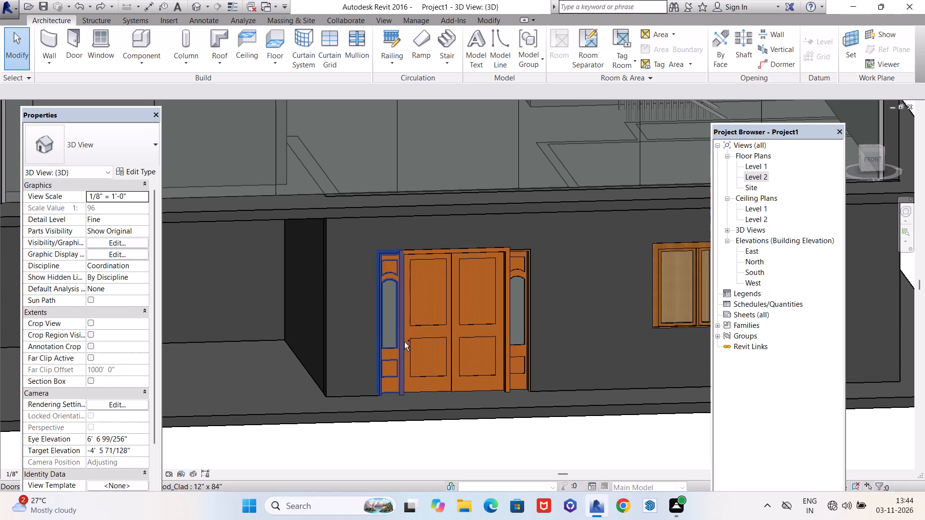
scroll(419, 377, "down", 4, "ctrl")
scroll(502, 473, "down", 9)
scroll(470, 437, "down", 3)
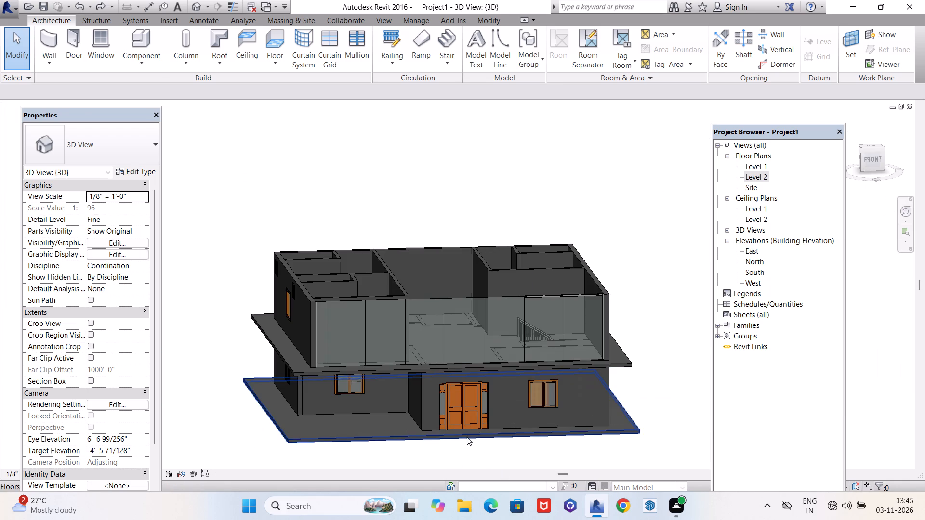
key("ctrl+z")
key("ctrl+z")
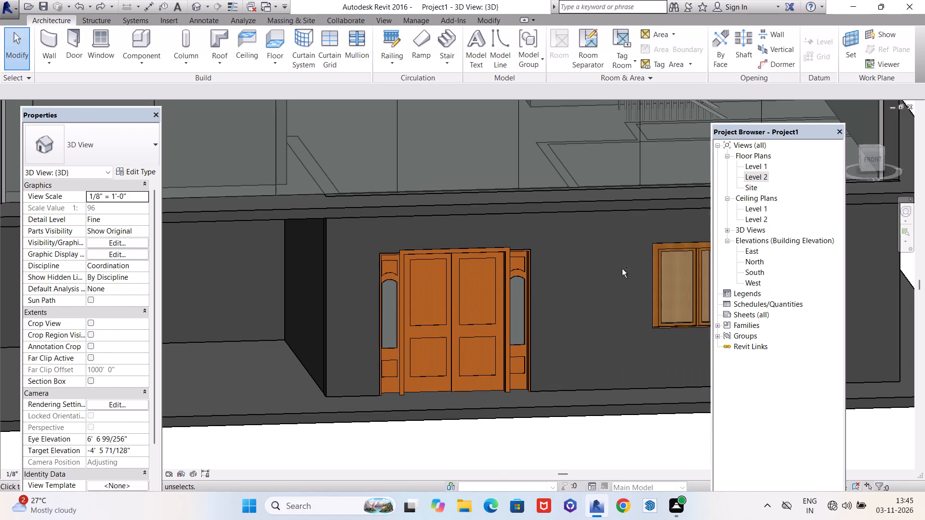
key("ctrl+z")
scroll(549, 350, "down", 10)
scroll(461, 338, "down", 5)
scroll(410, 334, "down", 5)
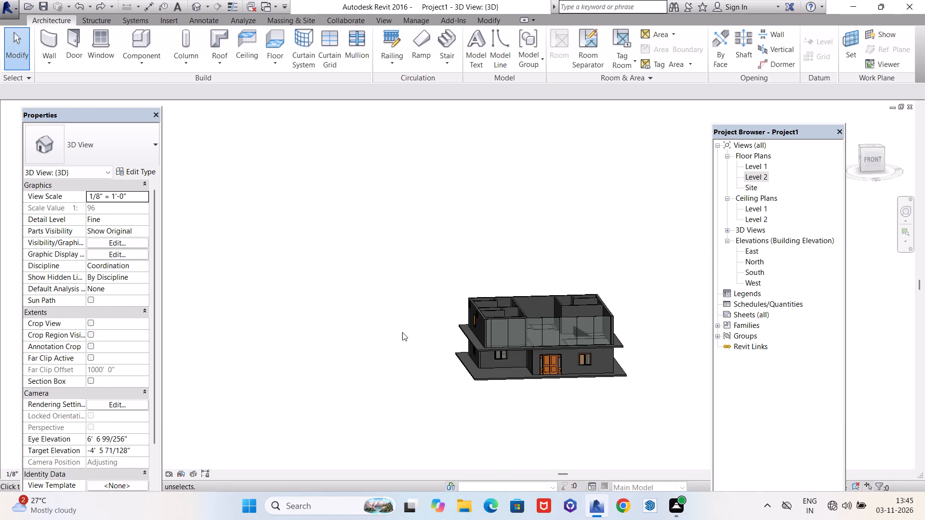
scroll(572, 334, "up", 3)
key("ctrl+z")
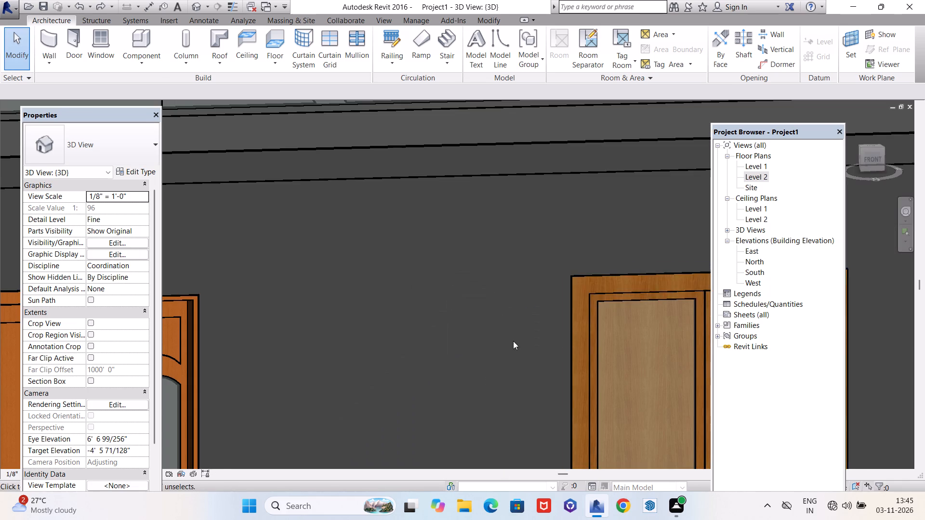
scroll(513, 341, "down", 1)
scroll(512, 342, "up", 2)
scroll(512, 342, "down", 13)
key("ctrl+z")
key("ctrl+z")
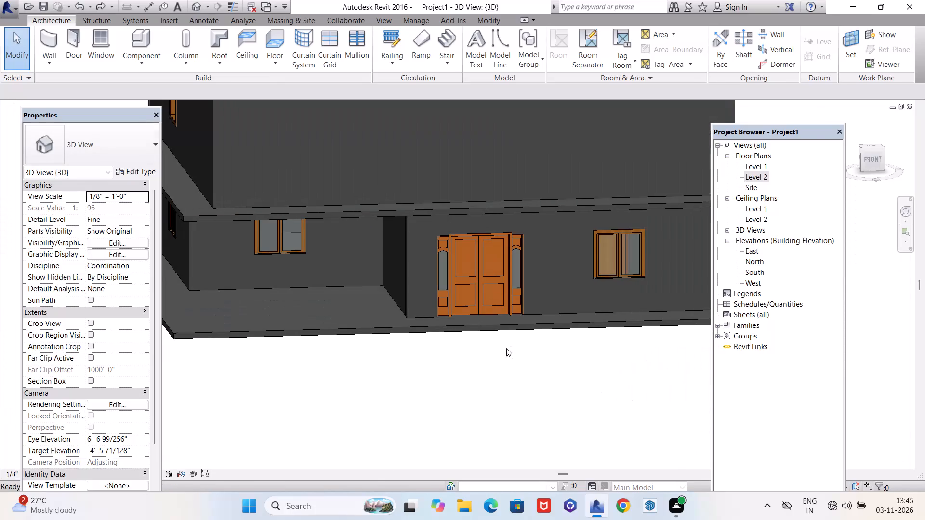
scroll(505, 349, "down", 4)
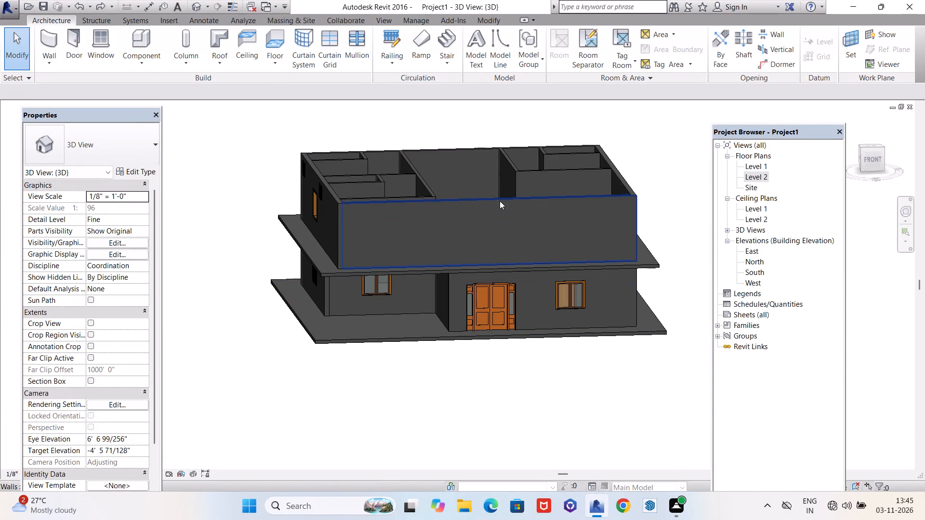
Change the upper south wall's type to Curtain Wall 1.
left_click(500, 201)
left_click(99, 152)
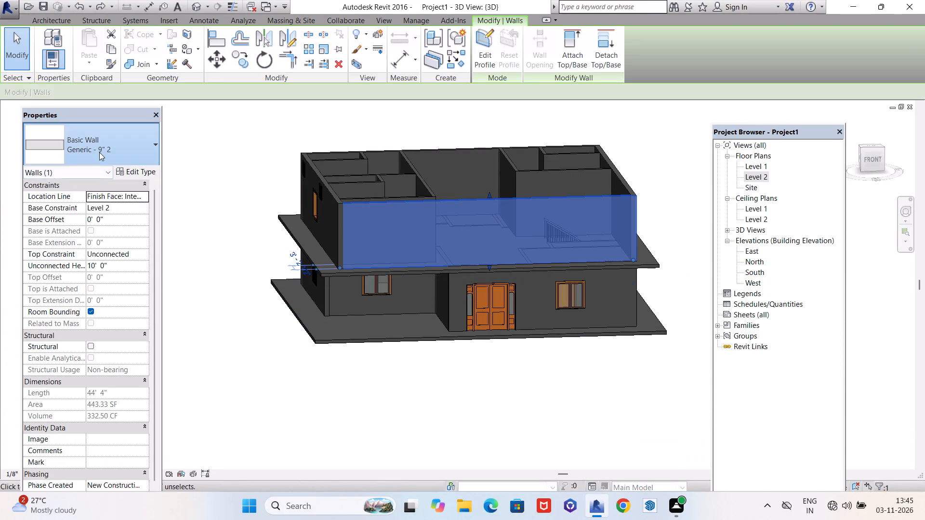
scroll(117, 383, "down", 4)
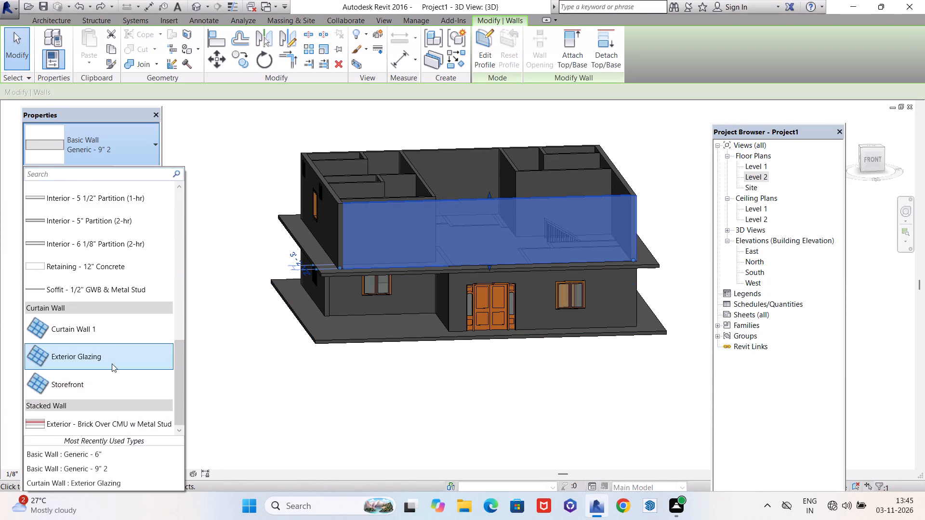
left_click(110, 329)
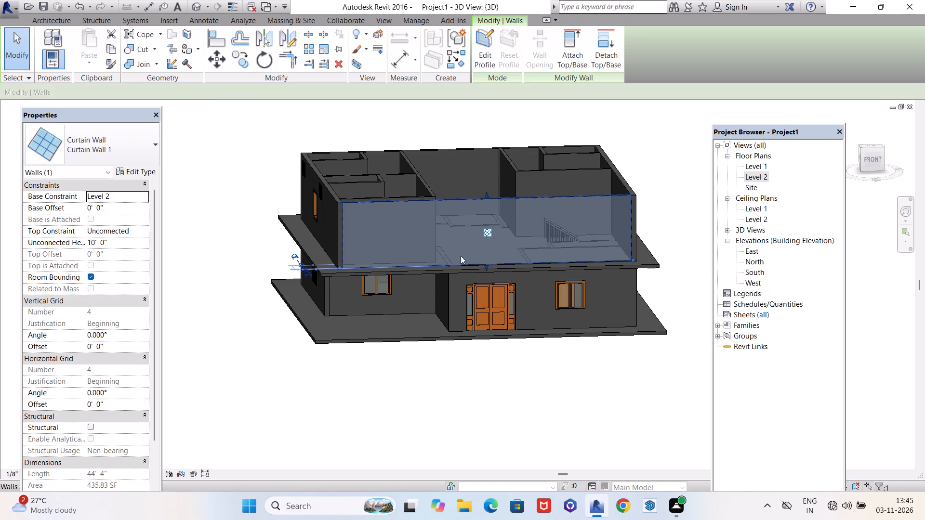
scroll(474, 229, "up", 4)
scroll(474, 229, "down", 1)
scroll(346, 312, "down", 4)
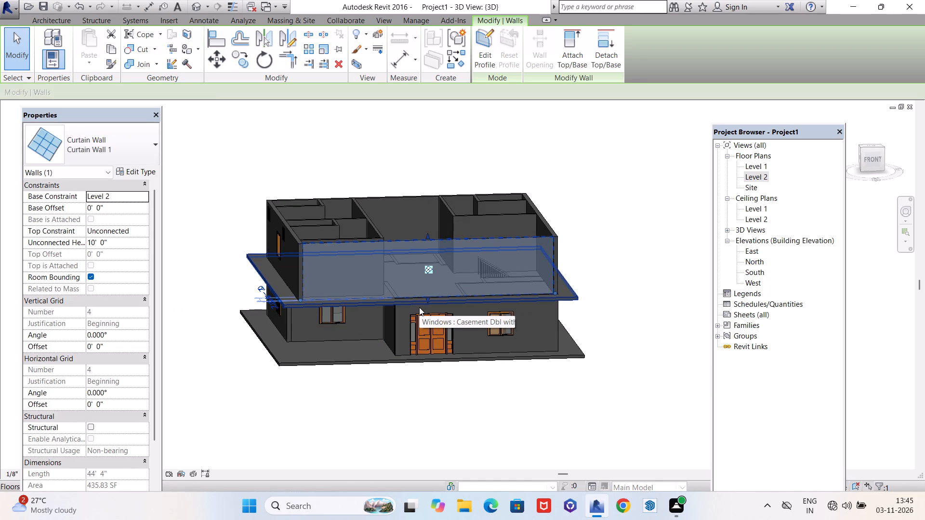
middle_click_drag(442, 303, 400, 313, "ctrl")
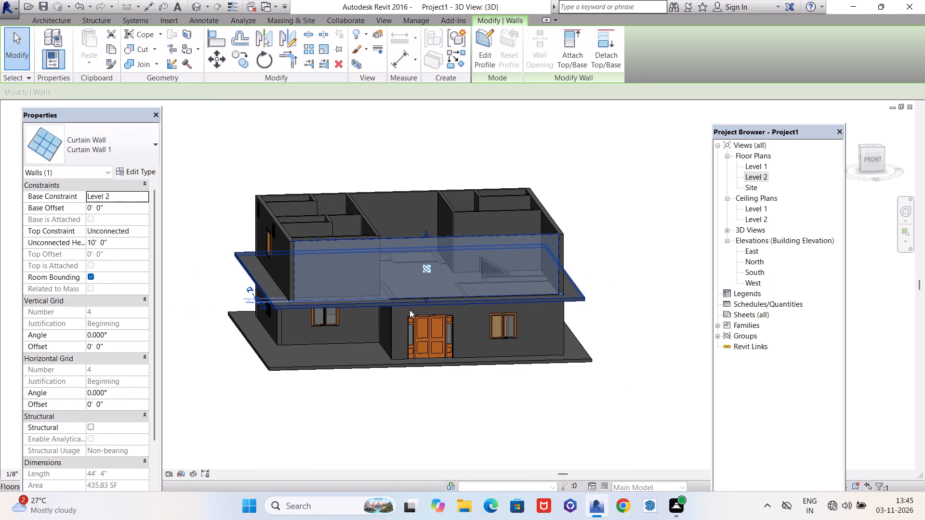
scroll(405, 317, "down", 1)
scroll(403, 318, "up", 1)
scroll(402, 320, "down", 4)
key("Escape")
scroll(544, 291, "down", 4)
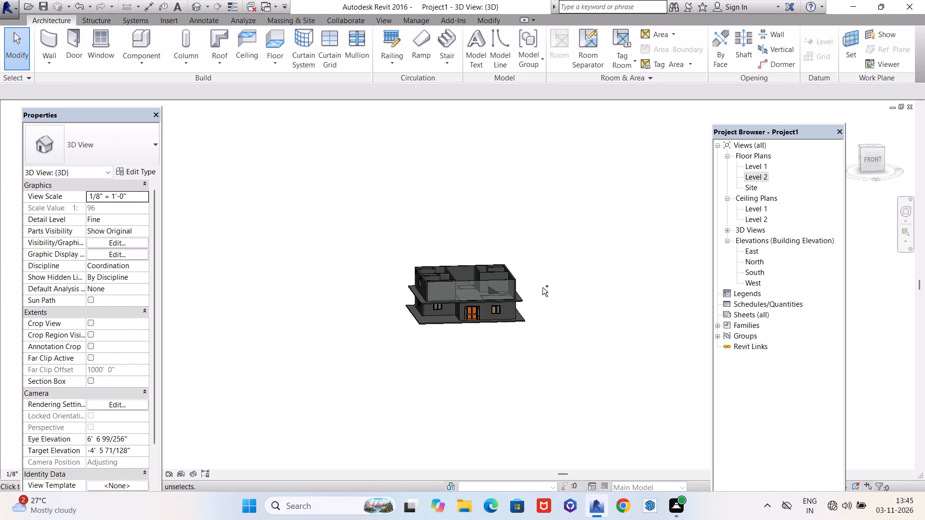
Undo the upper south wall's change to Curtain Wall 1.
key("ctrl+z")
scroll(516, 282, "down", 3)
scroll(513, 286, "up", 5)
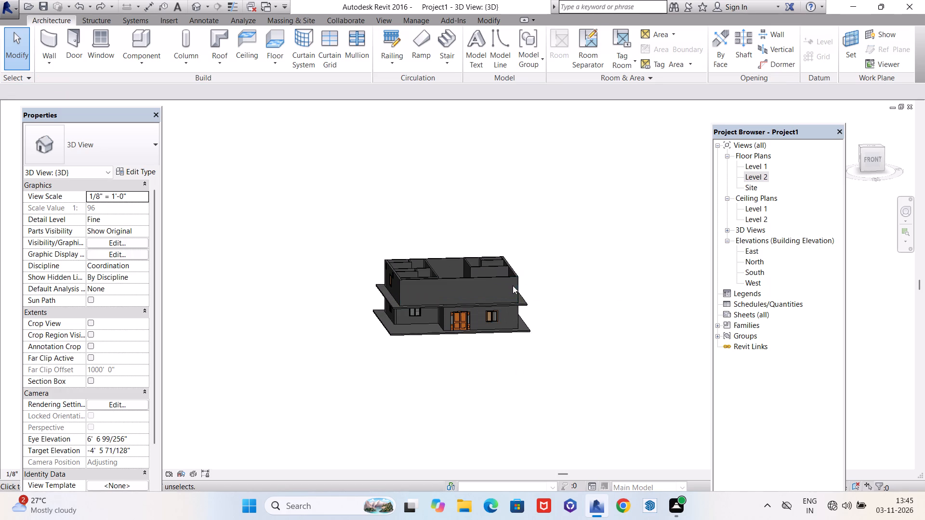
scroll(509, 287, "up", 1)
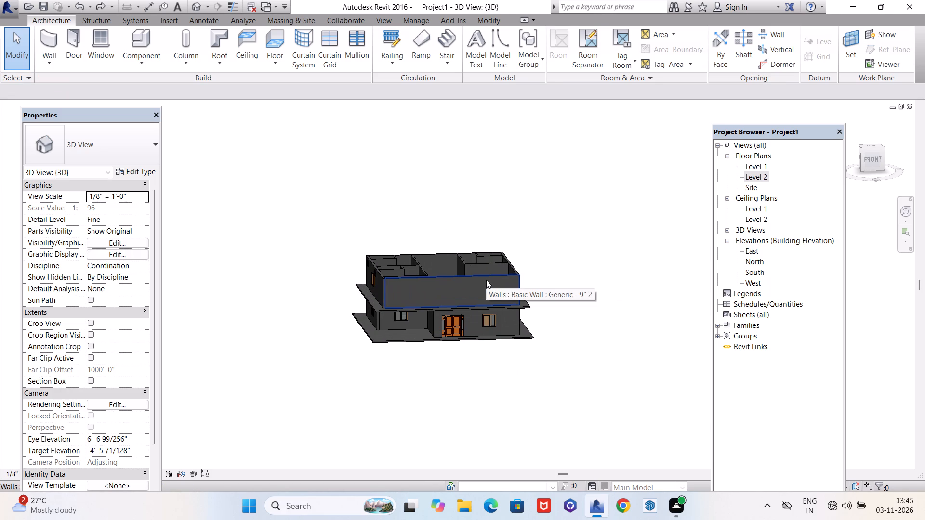
In the Level 2 floor plan, split the south wall 12' 0" from its east end.
double_click(759, 176)
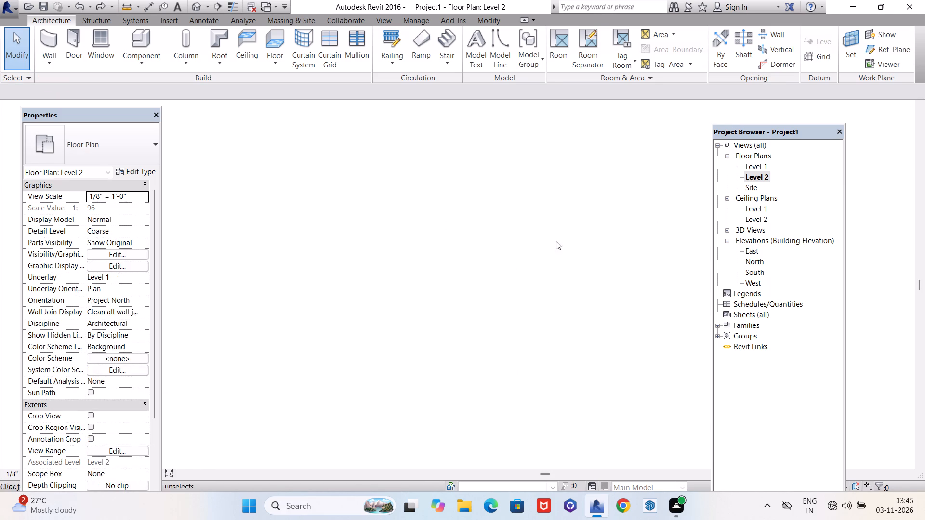
scroll(519, 289, "up", 4)
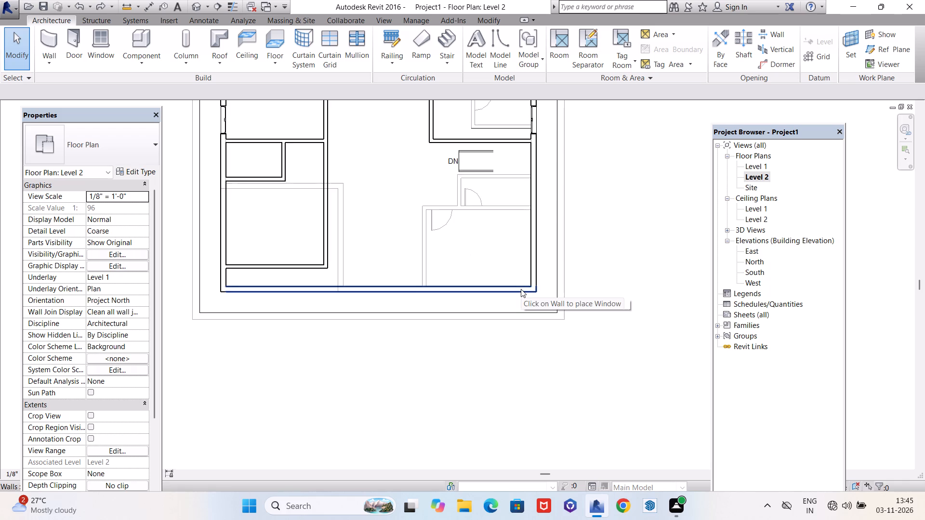
scroll(521, 289, "up", 3)
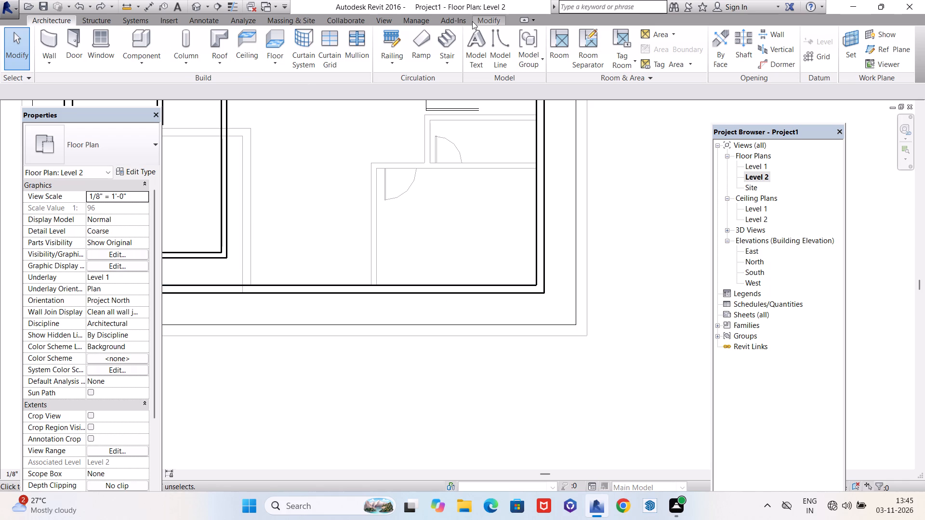
left_click(475, 21)
left_click(306, 34)
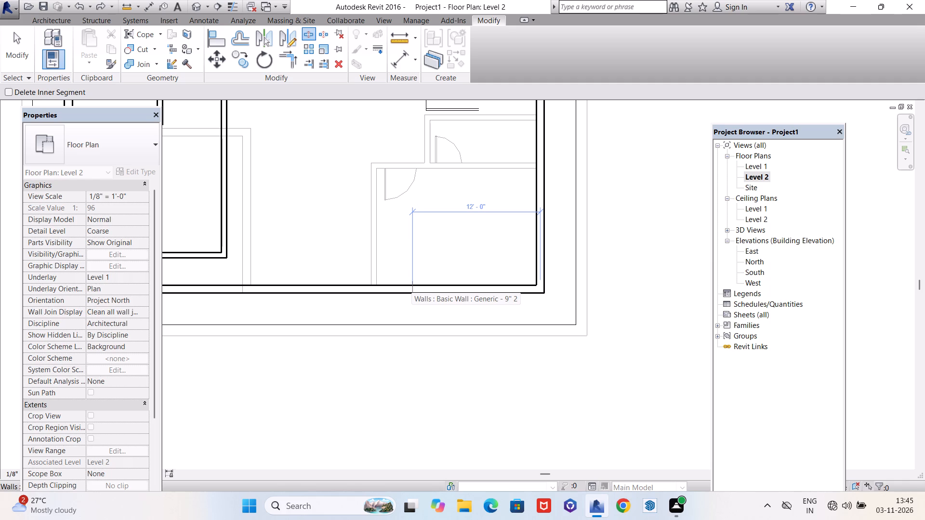
left_click(411, 287)
scroll(588, 320, "down", 4)
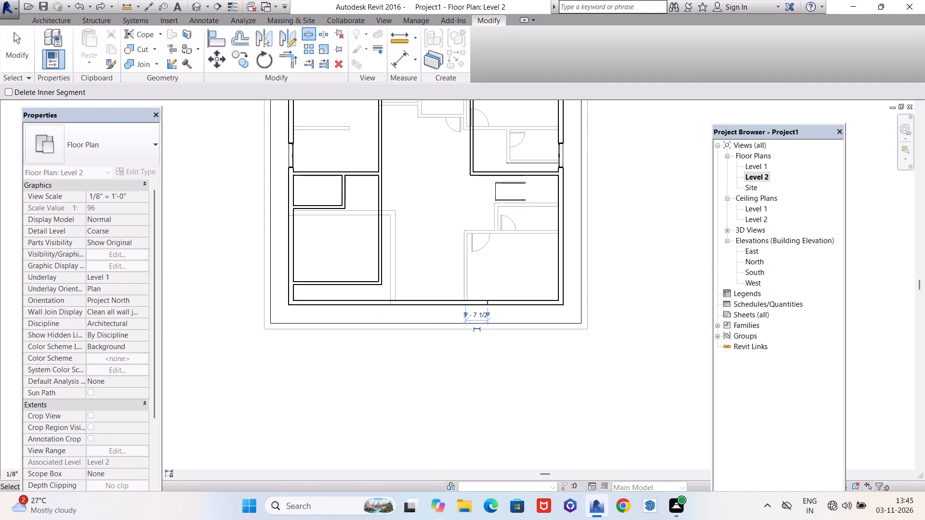
key("Escape")
scroll(521, 359, "down", 4)
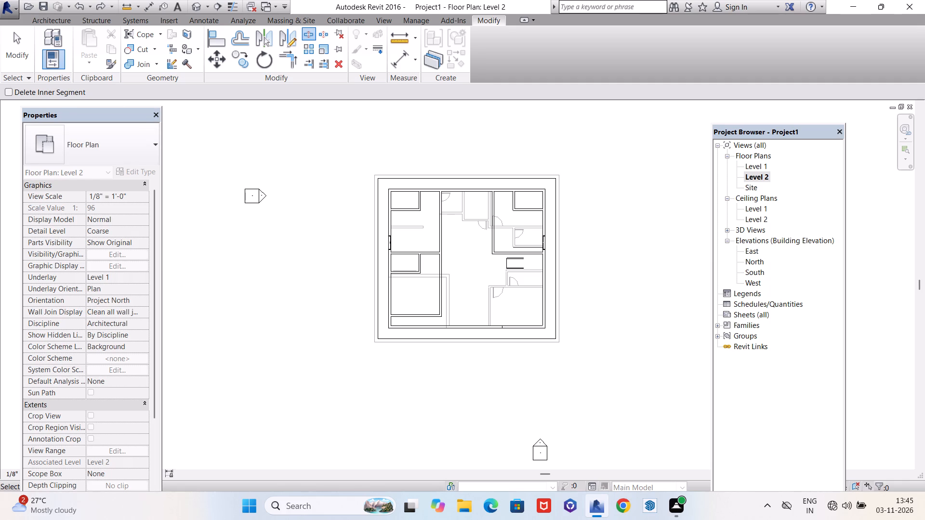
Split the south wall again about 14' 6" west of the first split.
scroll(442, 337, "up", 4)
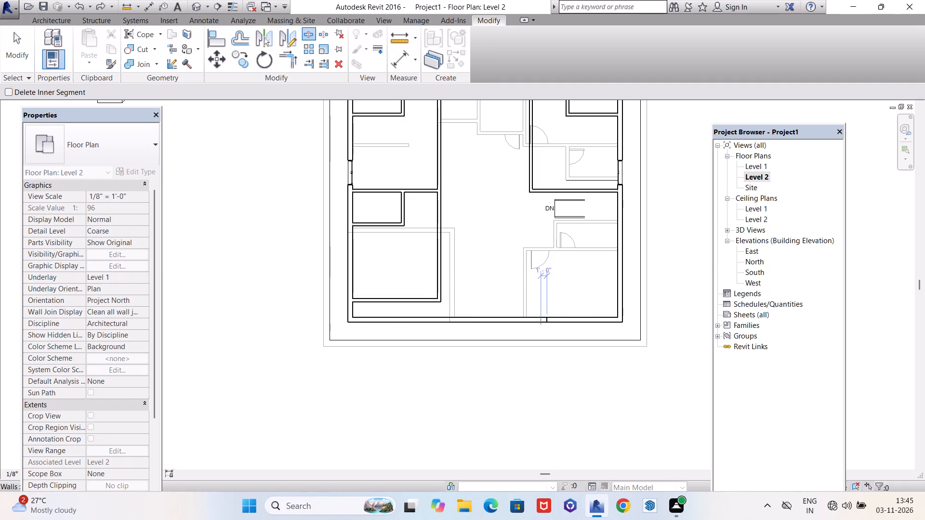
left_click(460, 318)
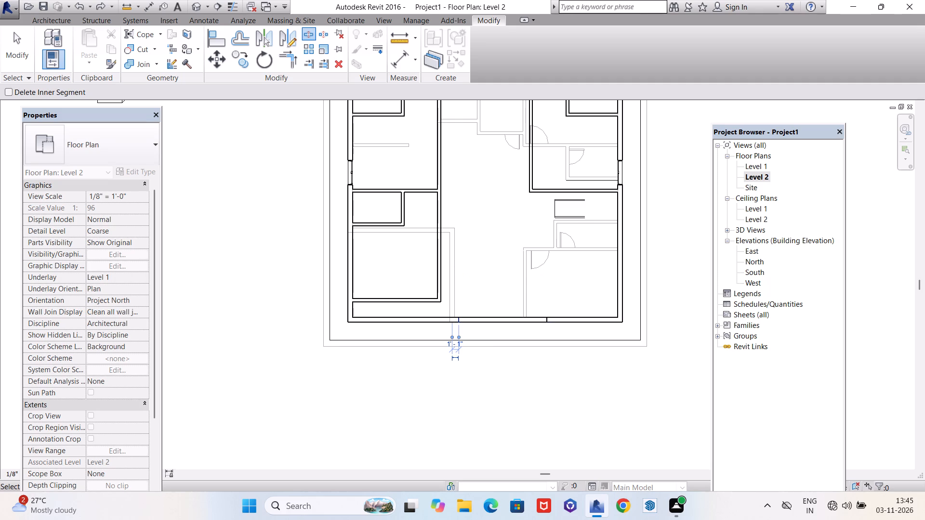
key("Escape")
scroll(500, 371, "down", 3)
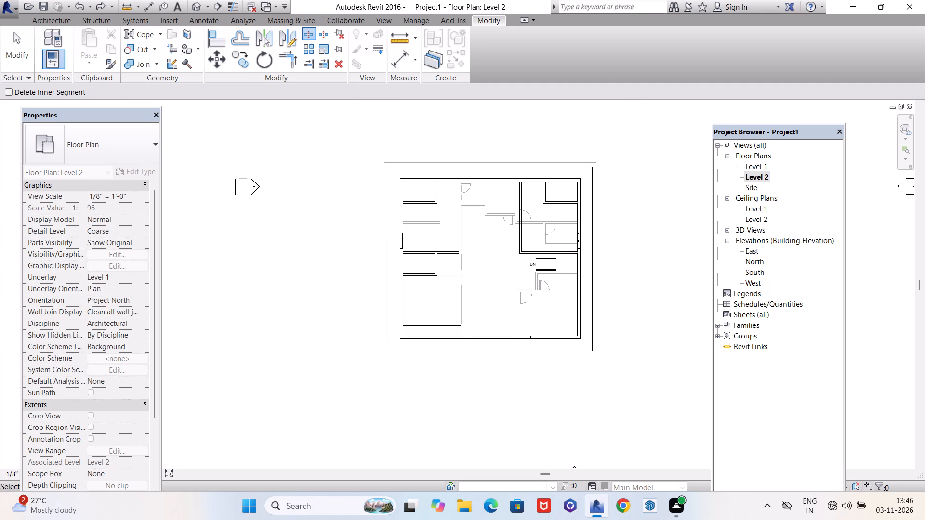
scroll(462, 375, "up", 4)
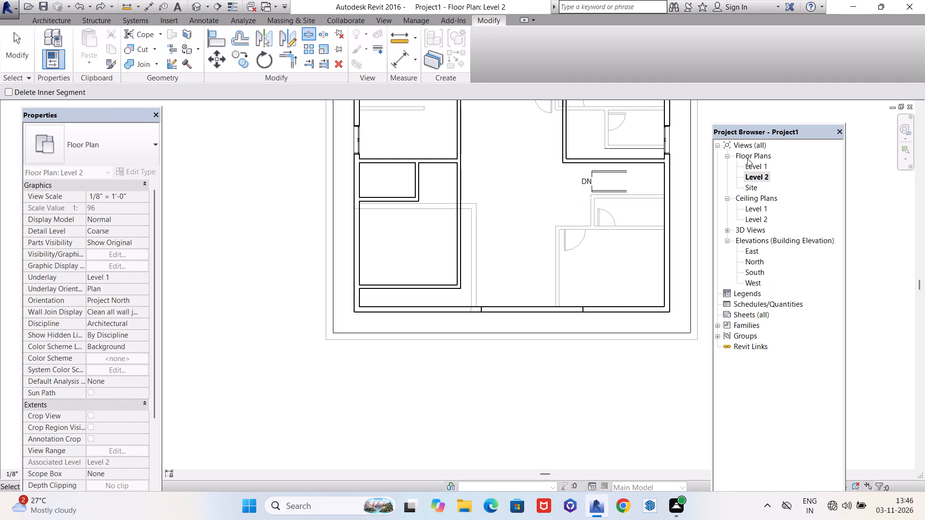
In the 3D view, change the west segment of the upper south wall to the Exterior Glazing curtain wall type.
left_click(198, 0)
scroll(412, 296, "up", 8)
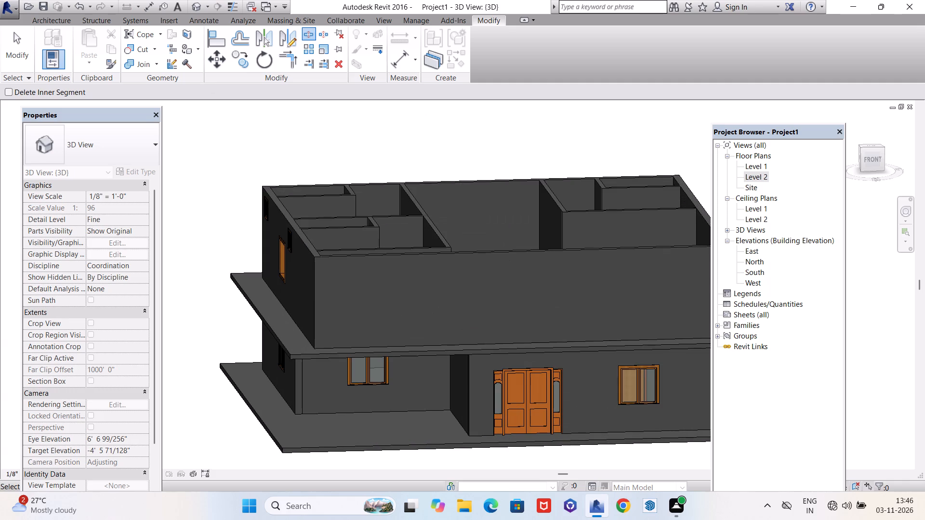
key("Escape")
left_click(438, 253)
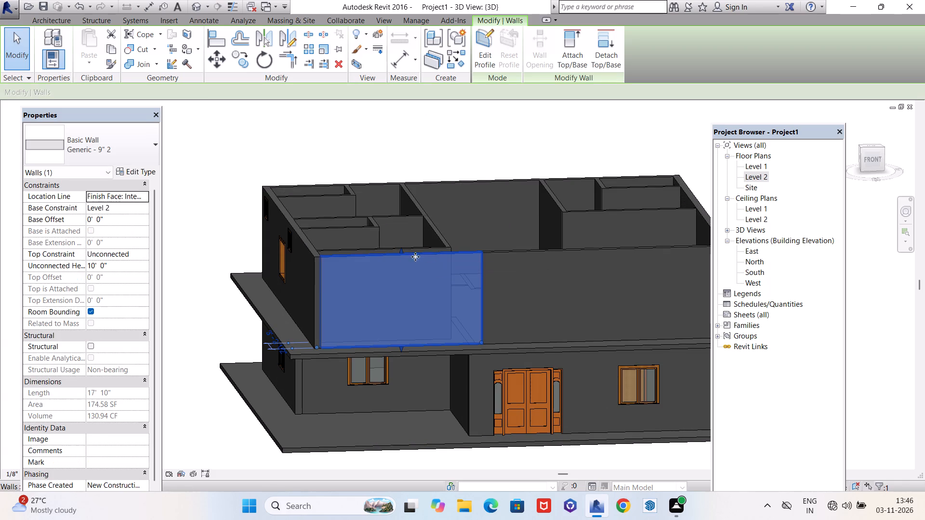
left_click(128, 148)
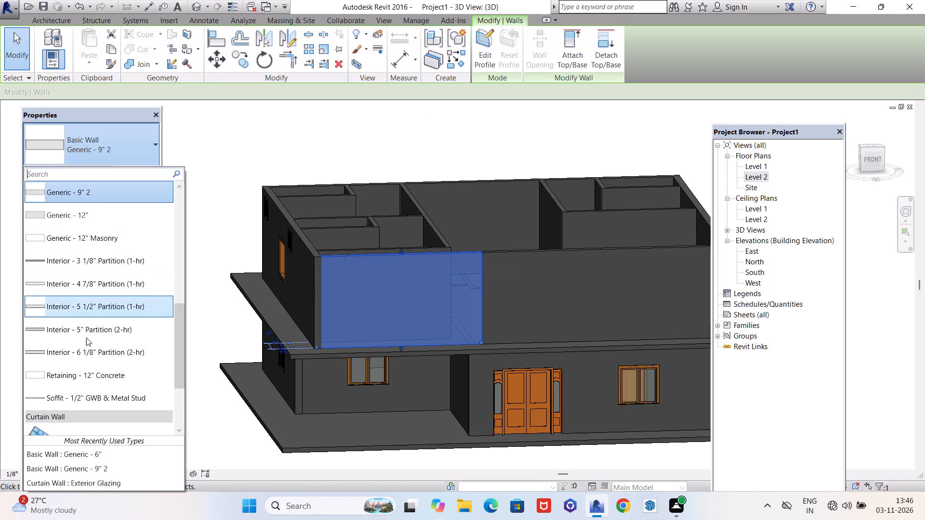
scroll(127, 332, "down", 3)
left_click(109, 357)
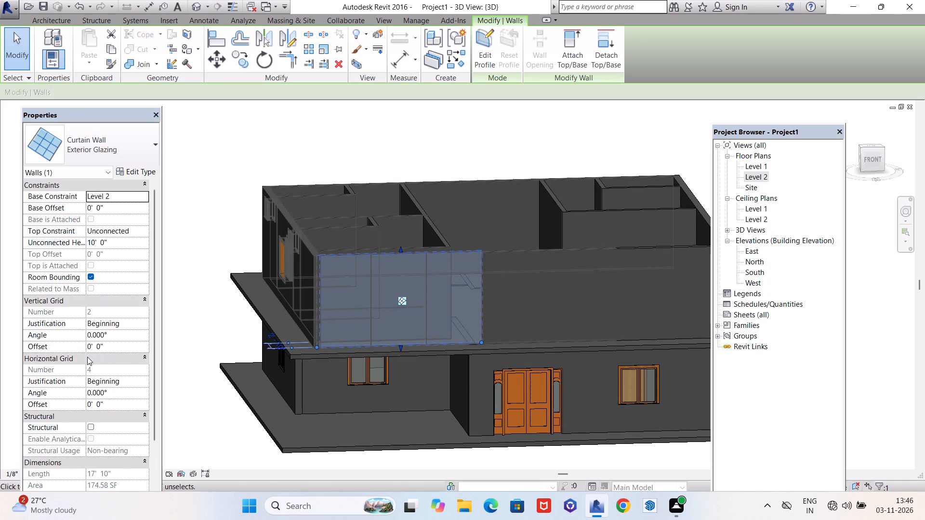
scroll(58, 350, "down", 2)
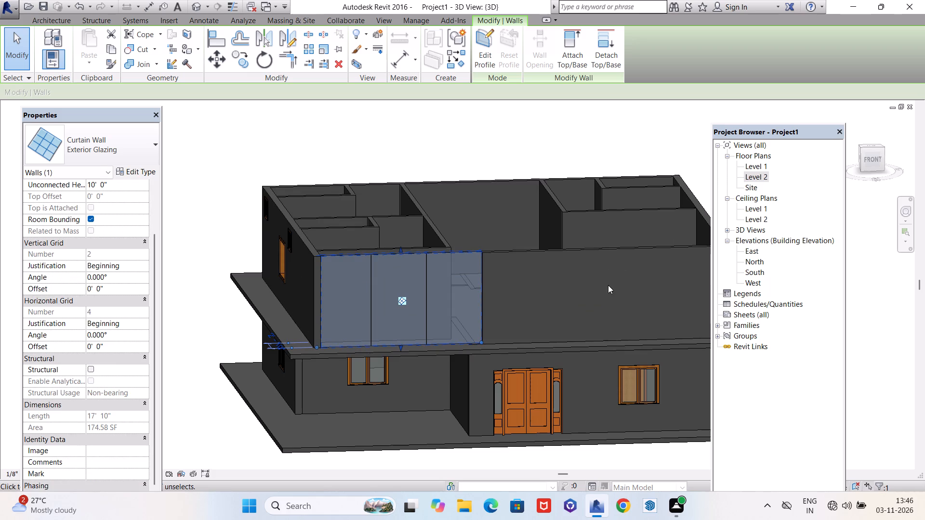
Change the east segment of the upper south wall to the Exterior Glazing curtain wall type.
left_click(654, 249)
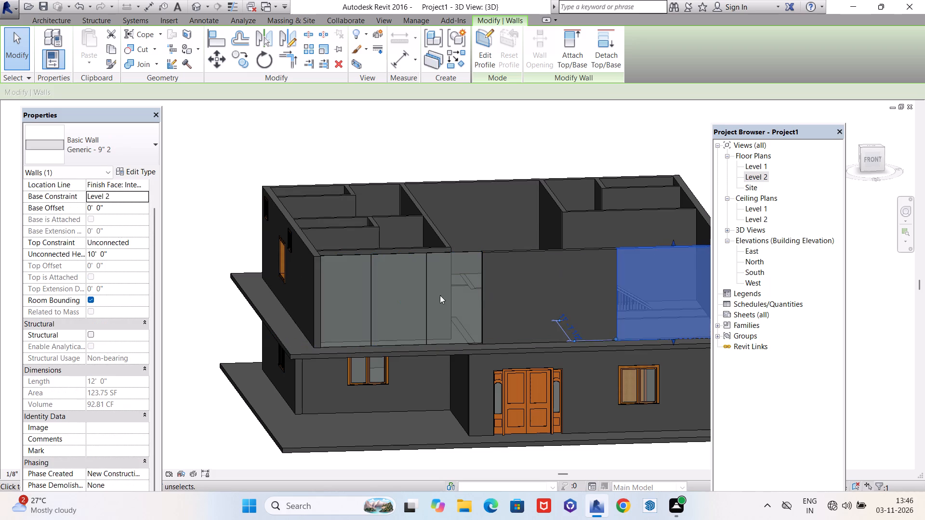
scroll(440, 295, "down", 4)
scroll(111, 302, "down", 5)
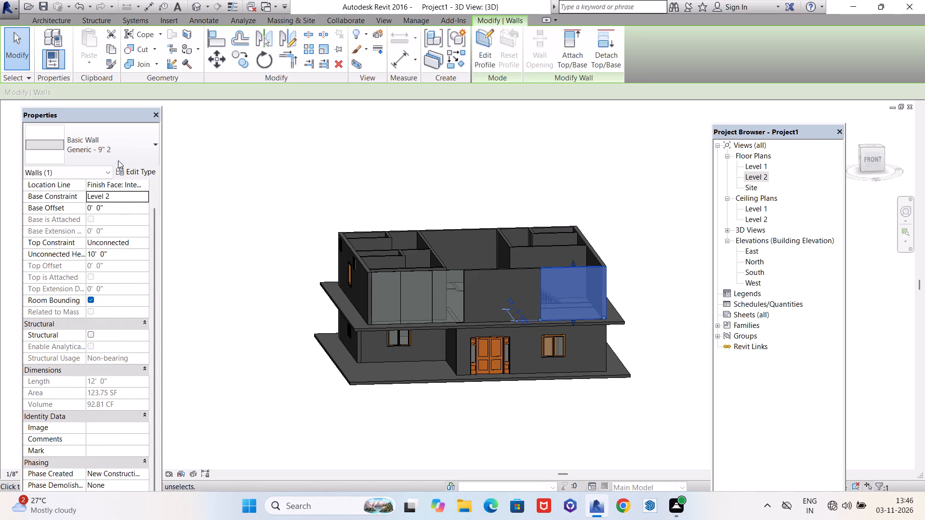
left_click(118, 160)
scroll(132, 297, "down", 4)
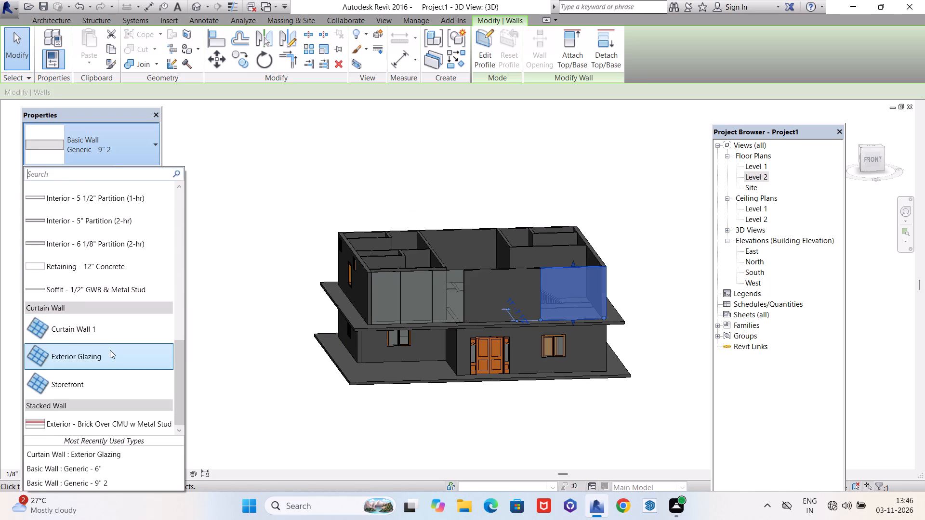
left_click(110, 350)
key("Escape")
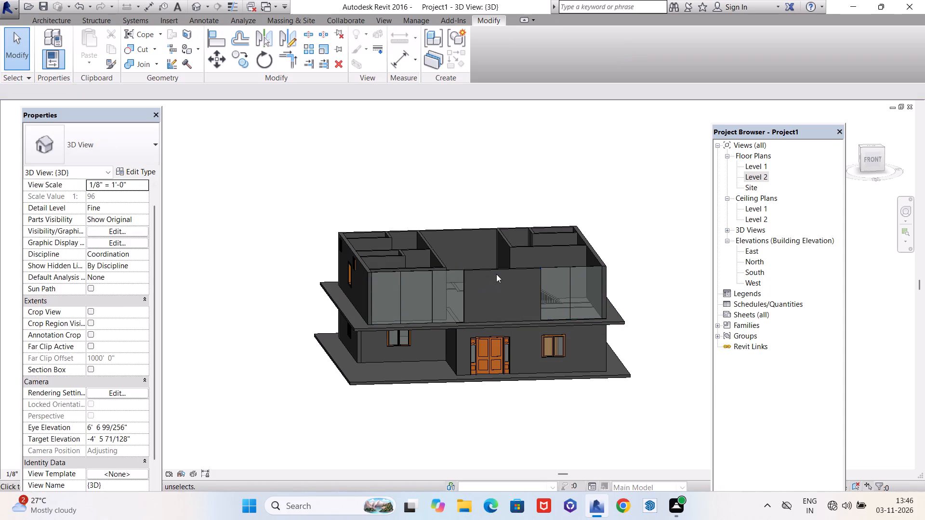
Change the middle segment of the upper south wall to the Curtain Wall 1 type.
left_click(499, 272)
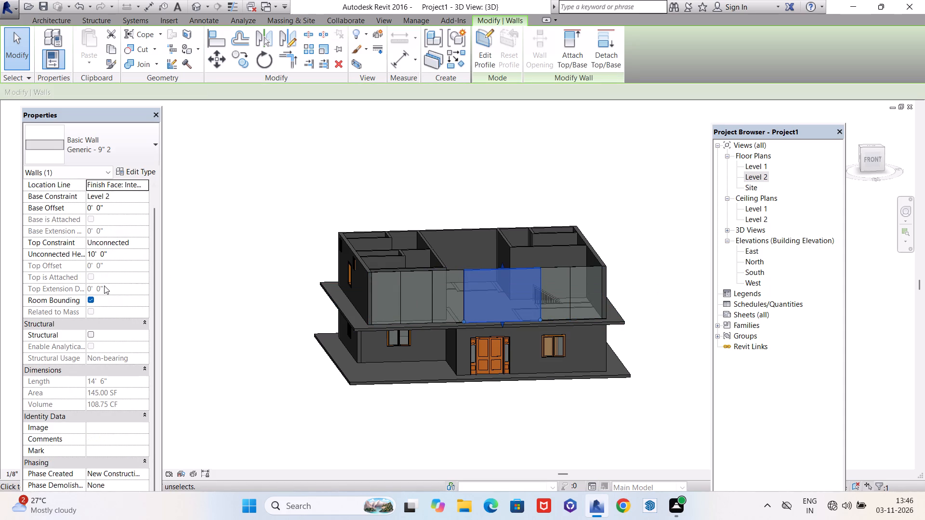
left_click(120, 146)
scroll(126, 276, "down", 3)
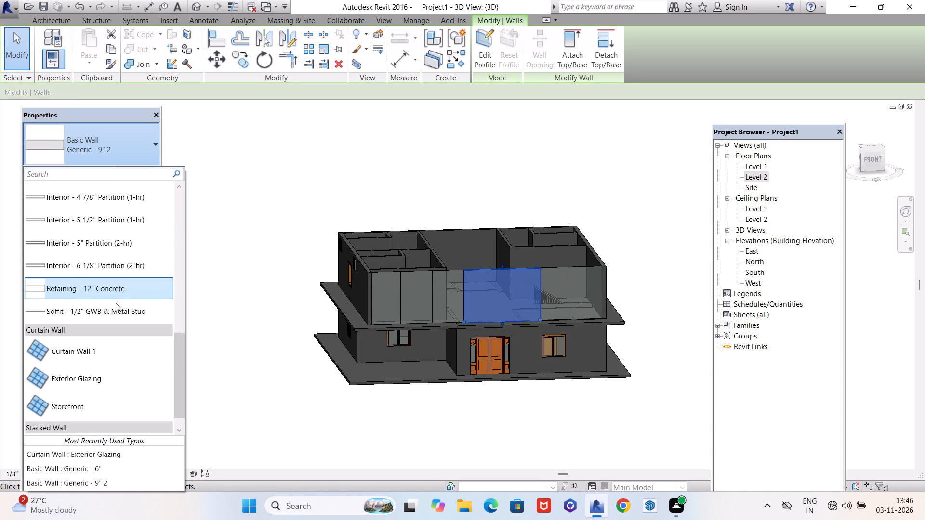
left_click(98, 350)
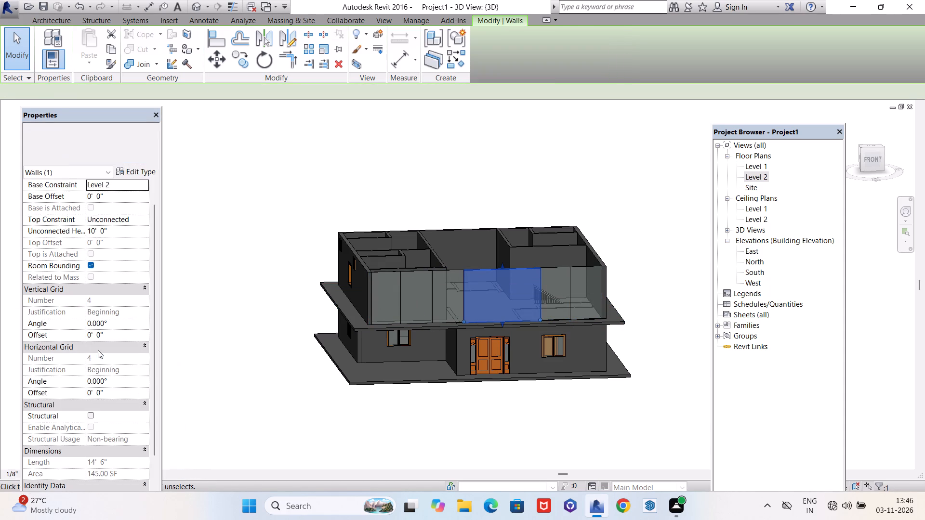
key("Escape")
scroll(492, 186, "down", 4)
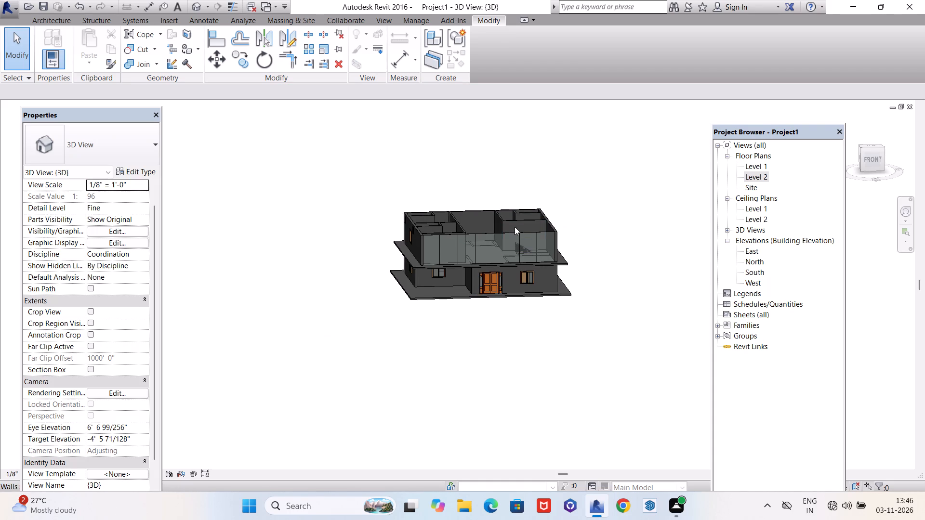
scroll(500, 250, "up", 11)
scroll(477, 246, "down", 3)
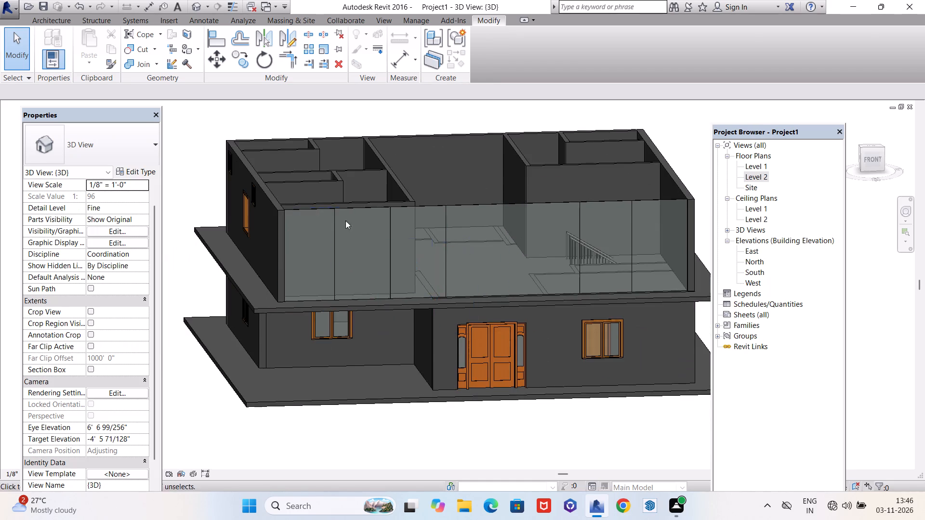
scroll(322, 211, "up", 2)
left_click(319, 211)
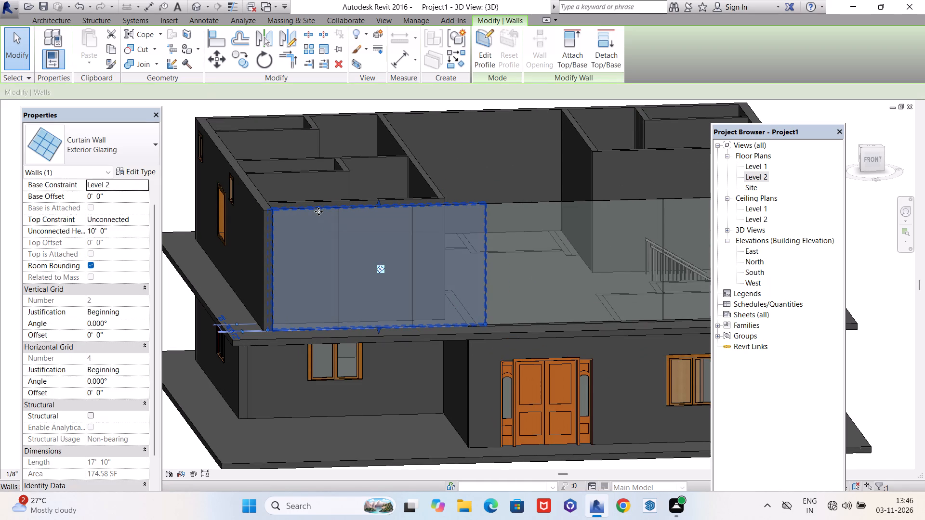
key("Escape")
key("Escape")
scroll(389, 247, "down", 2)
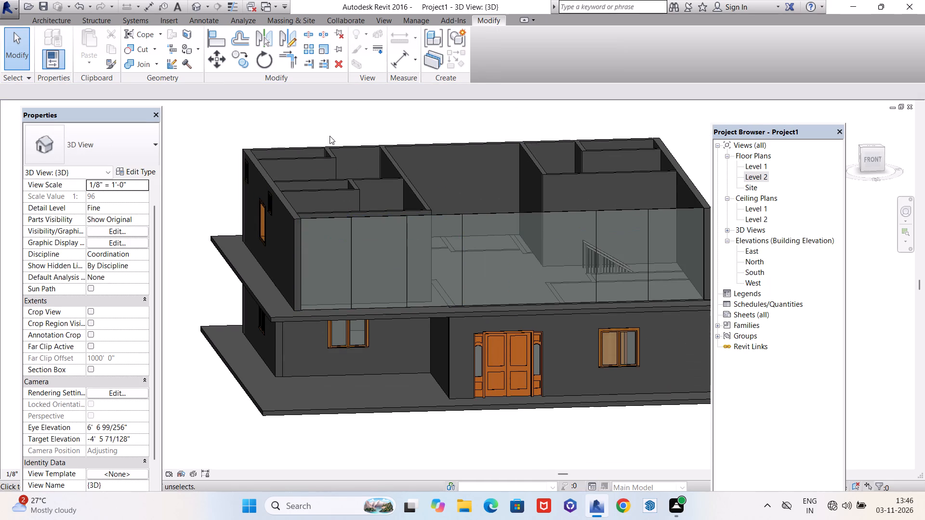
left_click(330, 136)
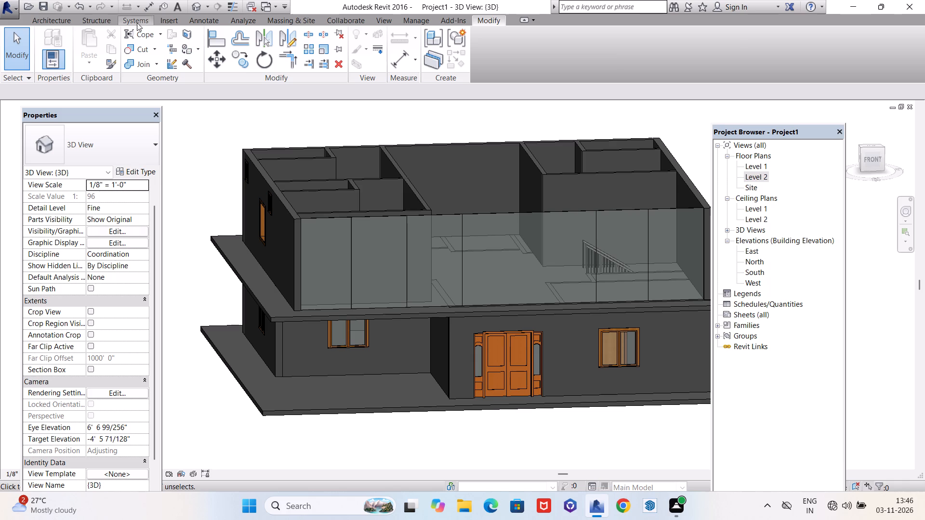
Place 2.5" x 5" rectangular mullions on the west curtain wall's outer vertical edge, its westernmost bottom segment and all three top segments.
left_click(65, 18)
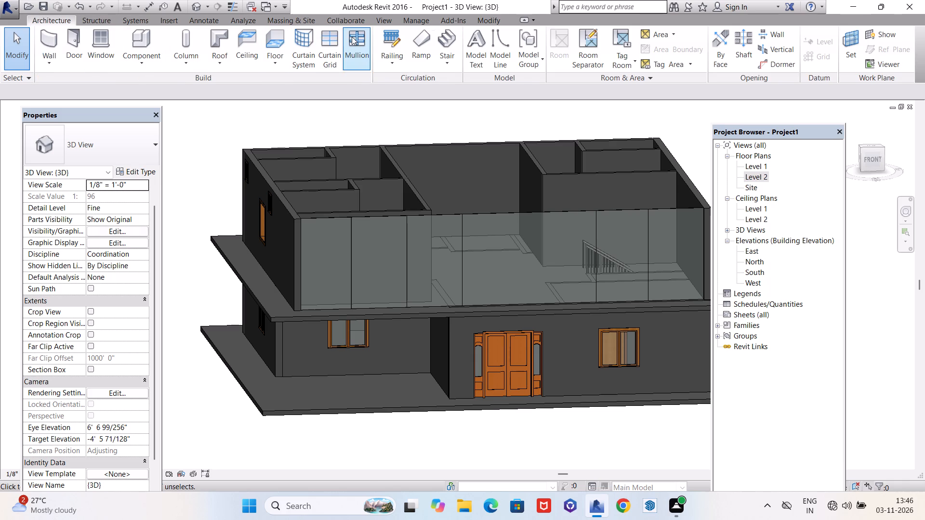
left_click(352, 37)
scroll(306, 237, "up", 10)
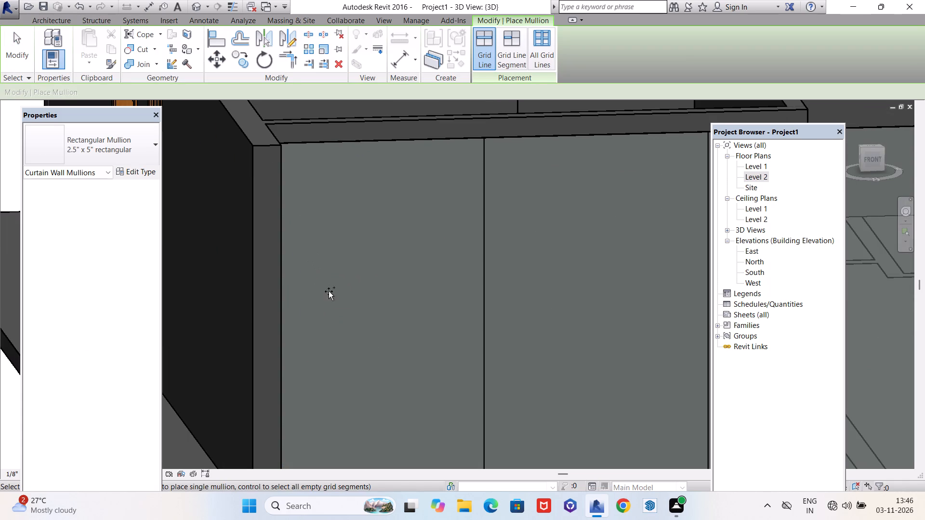
middle_click_drag(329, 291, 264, 293, "shift")
left_click(397, 274)
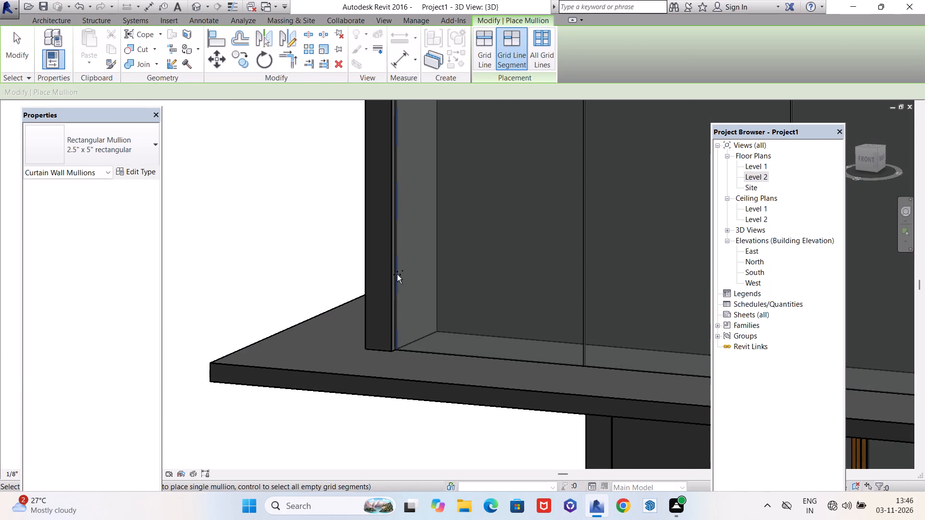
scroll(370, 279, "down", 4)
left_click(414, 324)
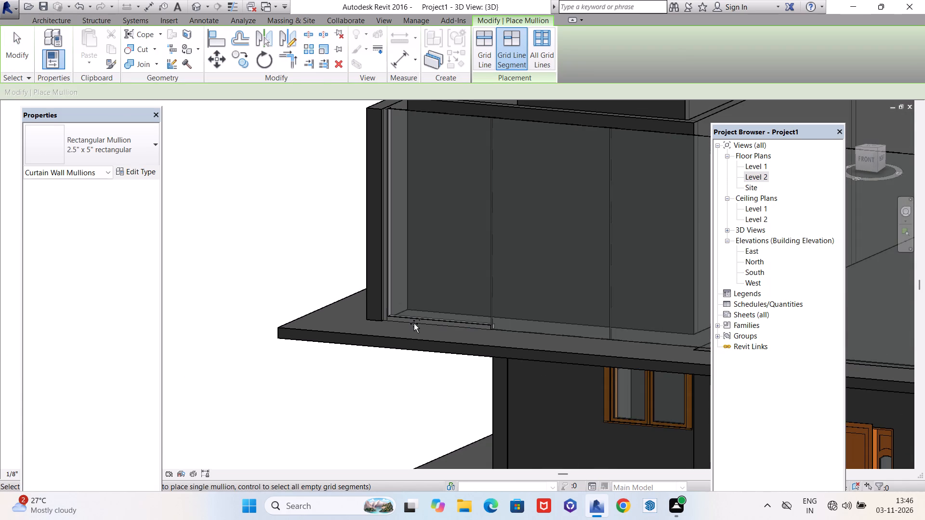
left_click(482, 115)
left_click(512, 121)
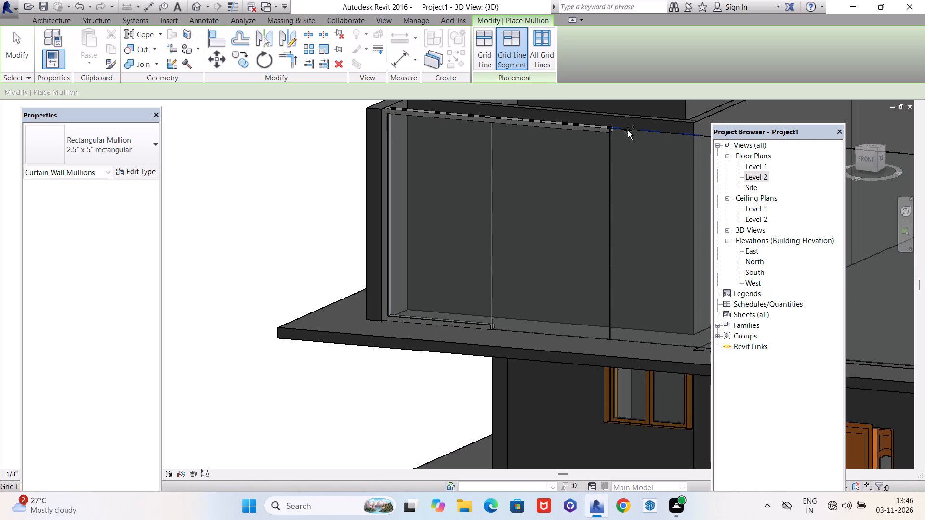
left_click(627, 131)
scroll(335, 226, "down", 6)
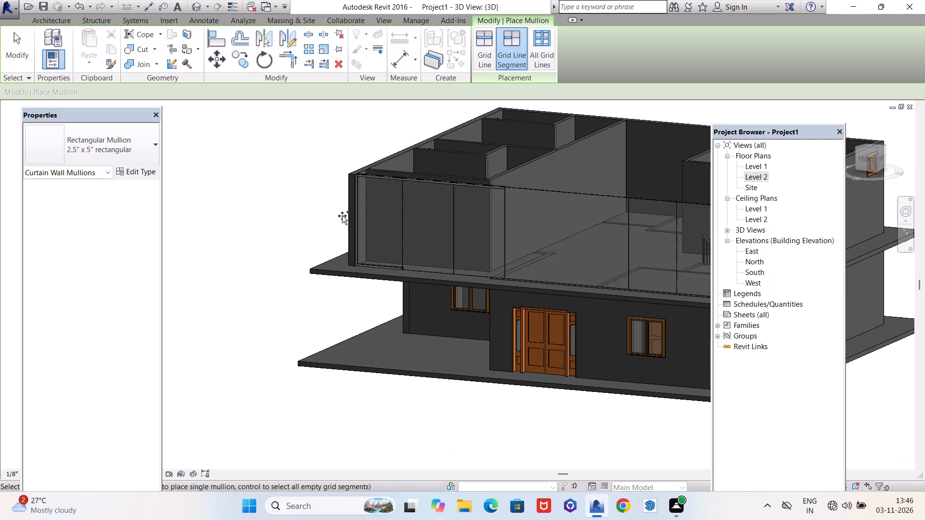
Using whole grid line placement, add the rectangular mullions along the top edges of the middle and east curtain walls.
left_click(481, 51)
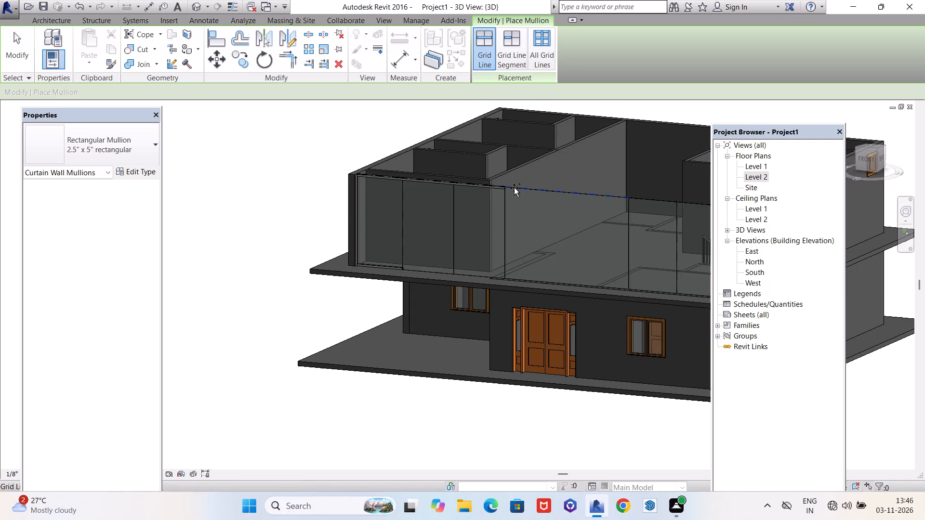
left_click(514, 188)
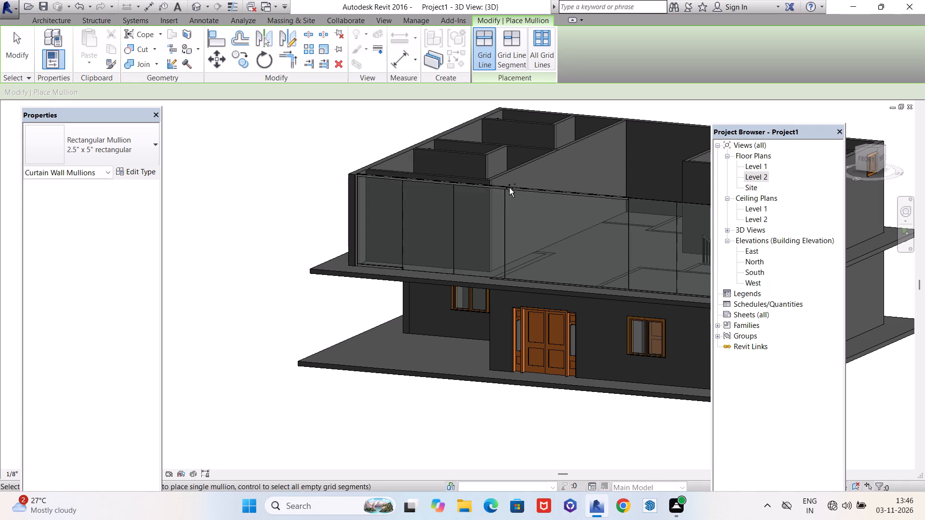
scroll(509, 188, "down", 3)
left_click(601, 196)
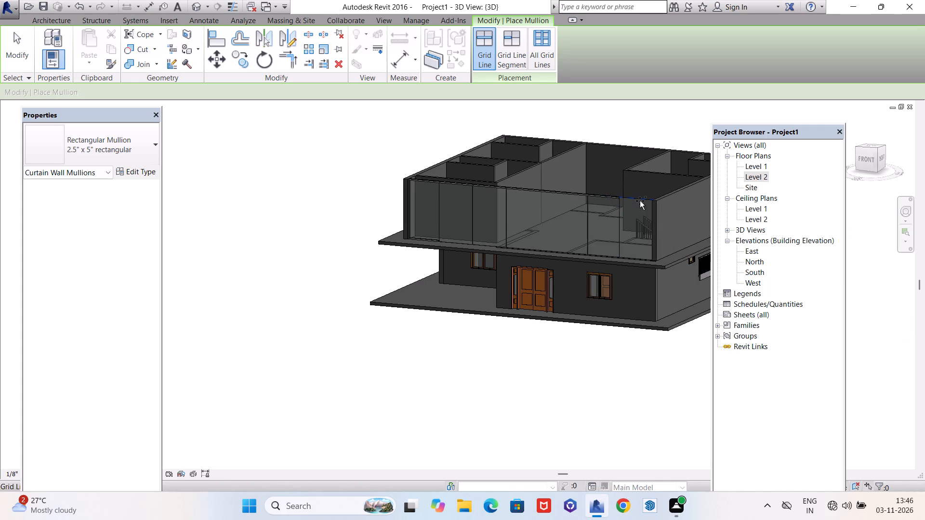
left_click(640, 201)
scroll(405, 200, "down", 3)
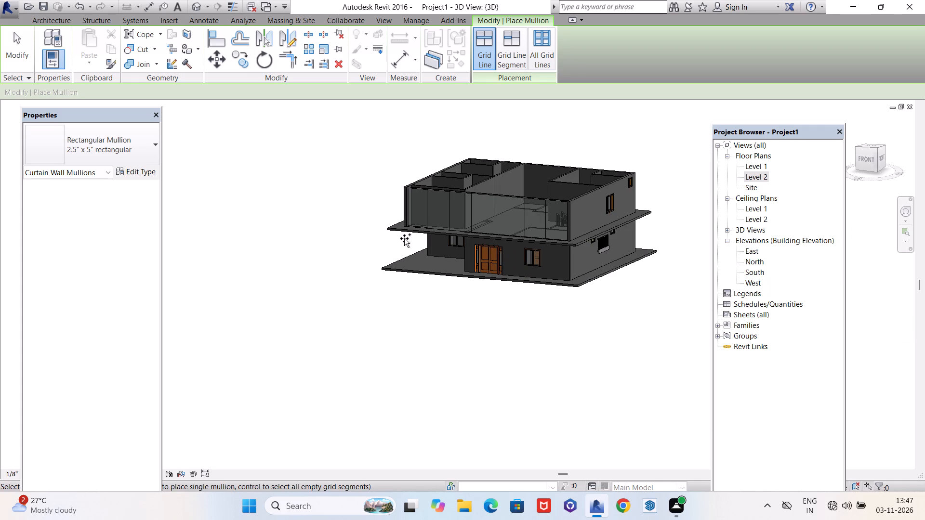
Place rectangular mullions along the west curtain wall's remaining bottom edge and the full bottom edge of the east curtain wall.
scroll(428, 222, "down", 1)
scroll(428, 222, "up", 2)
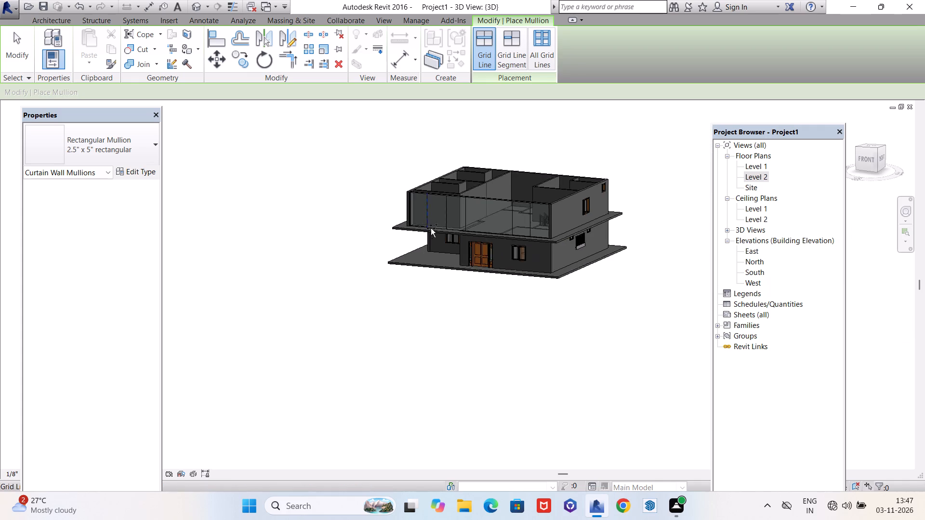
scroll(431, 228, "up", 10)
left_click(439, 232)
left_click(525, 239)
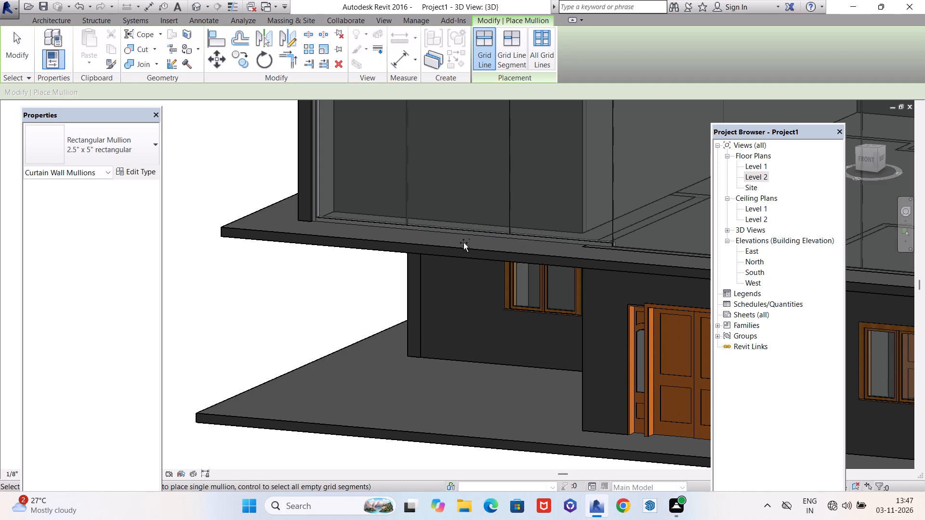
scroll(369, 249, "down", 7)
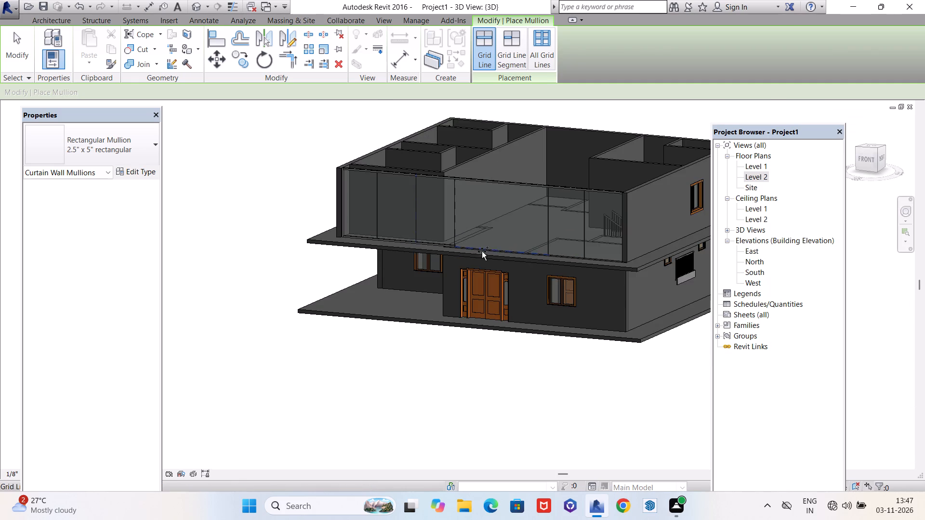
scroll(499, 249, "up", 5)
left_click(615, 262)
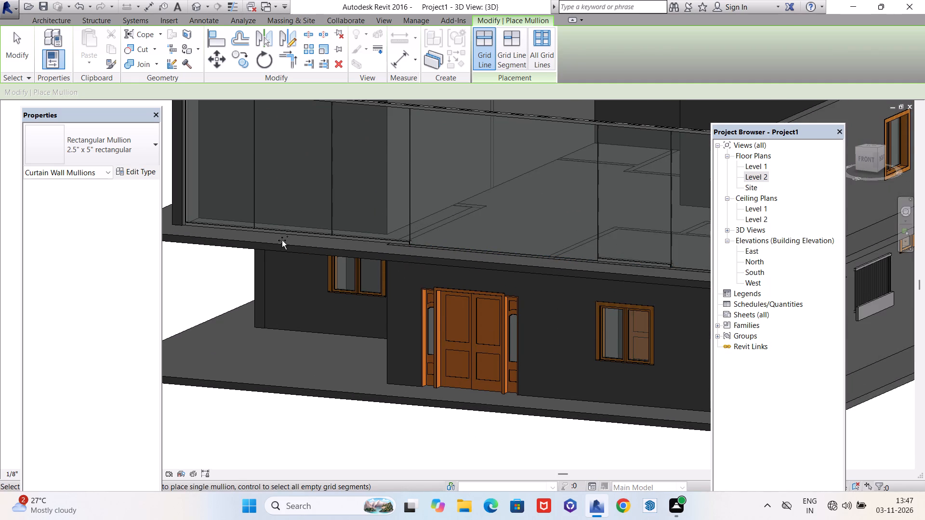
scroll(257, 240, "down", 4)
scroll(491, 240, "up", 5)
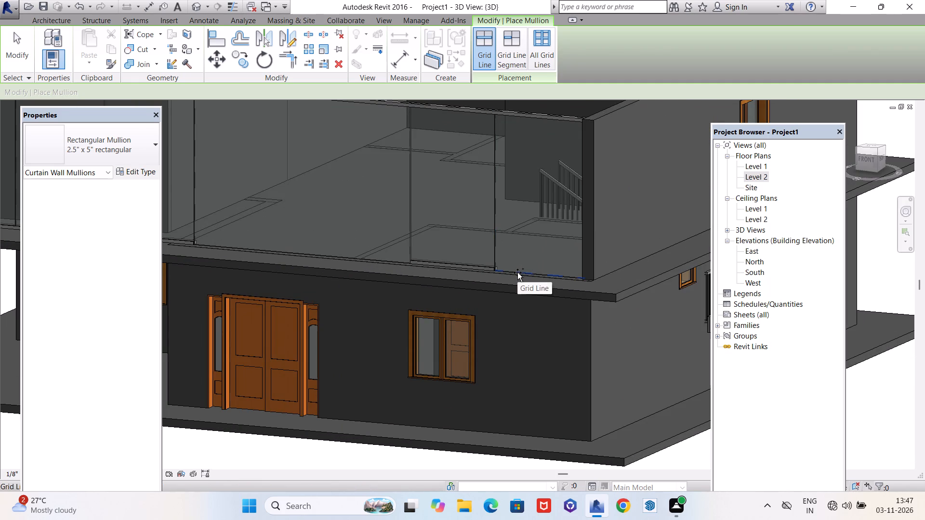
left_click(517, 273)
Place vertical mullions at the east end of the glazing and at both joints of the middle curtain wall.
scroll(461, 273, "down", 4)
middle_click_drag(329, 273, 487, 277, "shift")
scroll(528, 226, "up", 5)
left_click(522, 226)
scroll(539, 239, "down", 5)
middle_click_drag(553, 264, 431, 277, "shift")
scroll(277, 254, "down", 5)
scroll(262, 235, "up", 5)
scroll(330, 247, "up", 4)
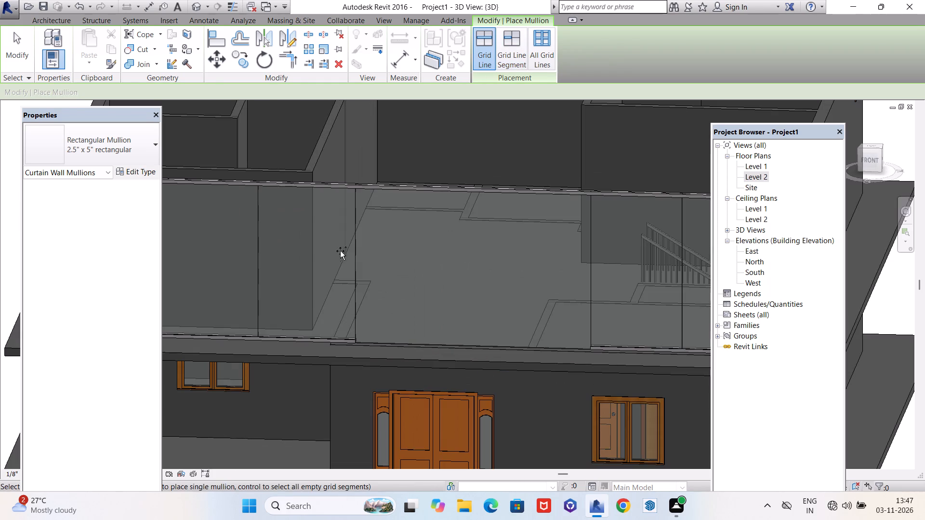
left_click(355, 260)
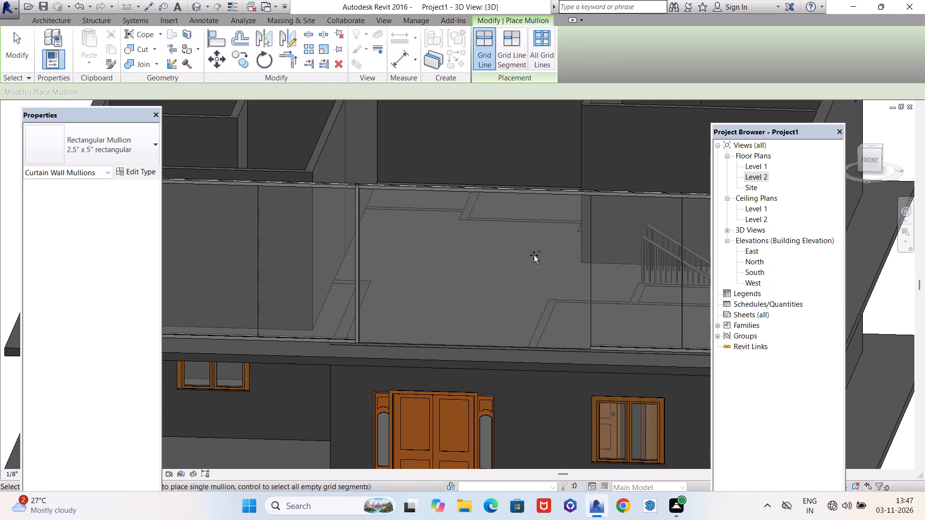
left_click(589, 259)
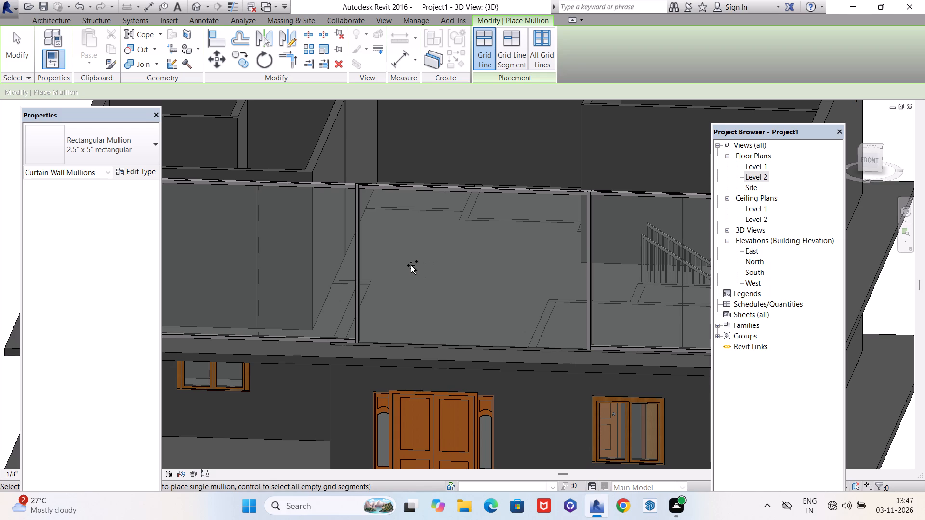
Add a horizontal curtain grid line across the middle curtain wall and set its height above the wall's base to 7' 0".
scroll(411, 265, "down", 2)
middle_click_drag(401, 276, 412, 250, "shift")
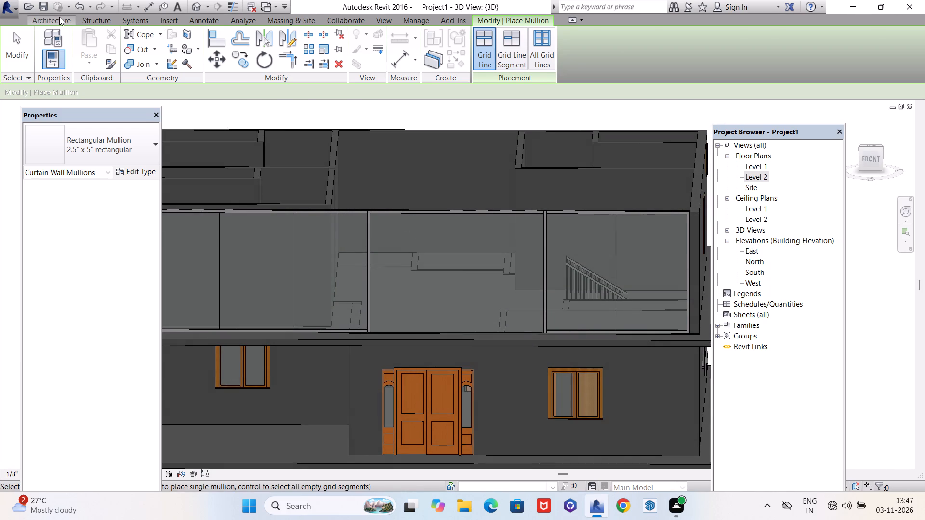
left_click(59, 17)
left_click(332, 49)
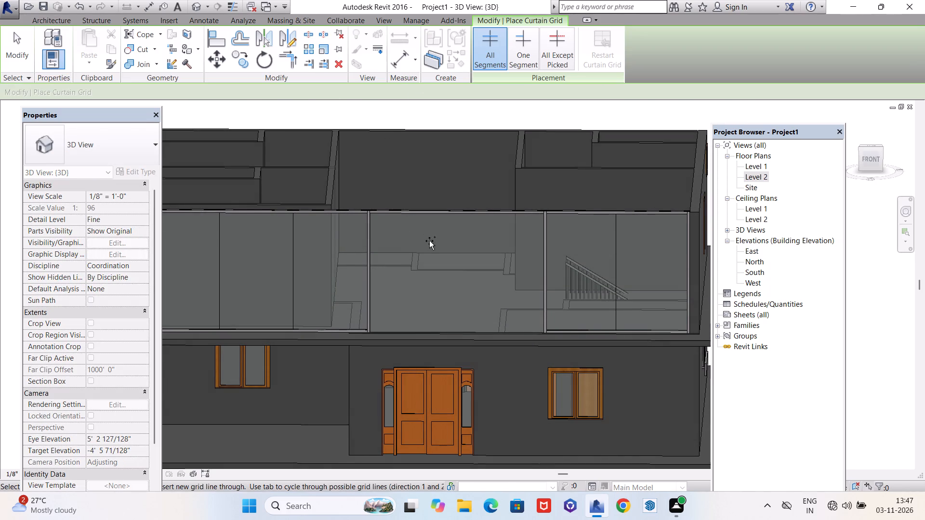
scroll(429, 241, "up", 8)
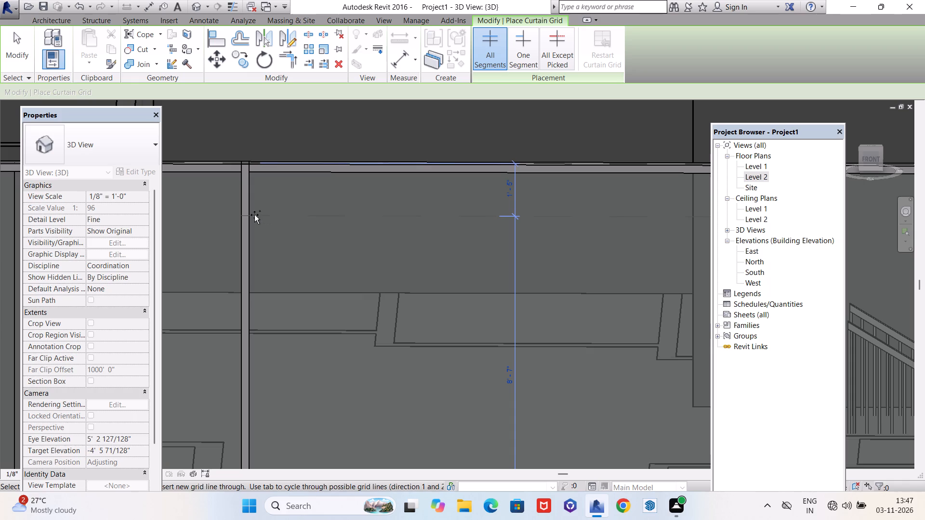
left_click(254, 215)
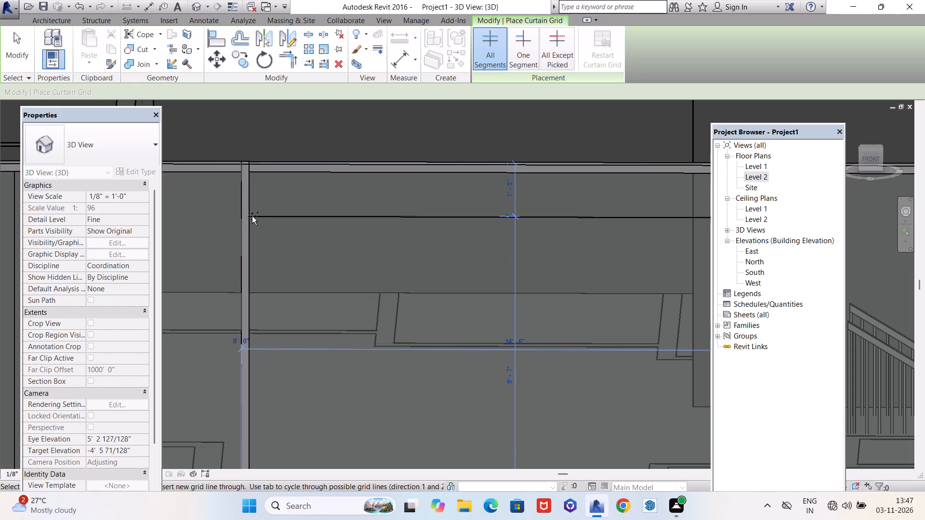
left_click(508, 377)
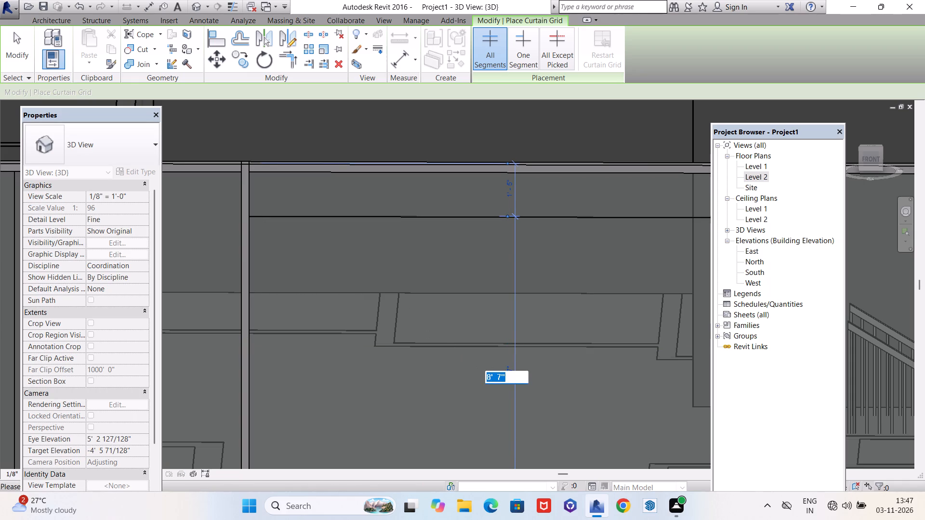
type("7'")
key("Return")
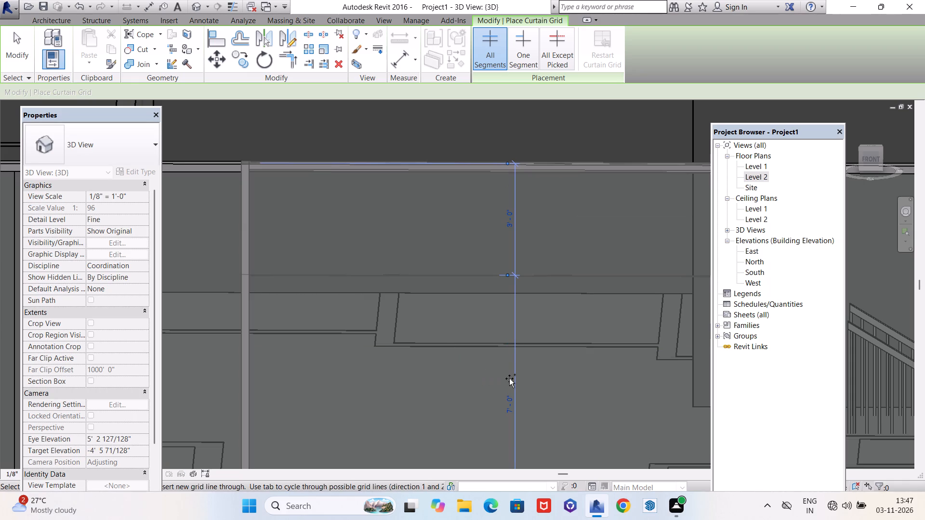
key("Escape")
scroll(475, 288, "down", 6)
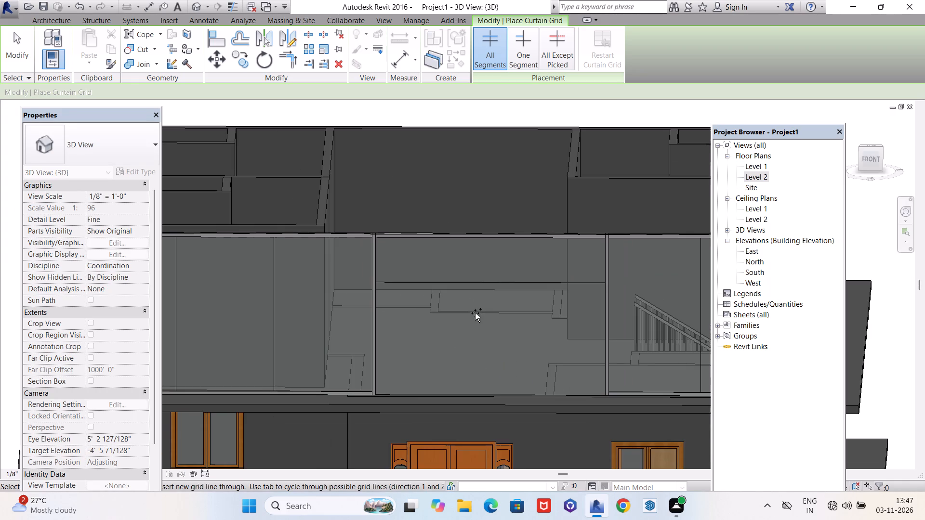
key("Escape")
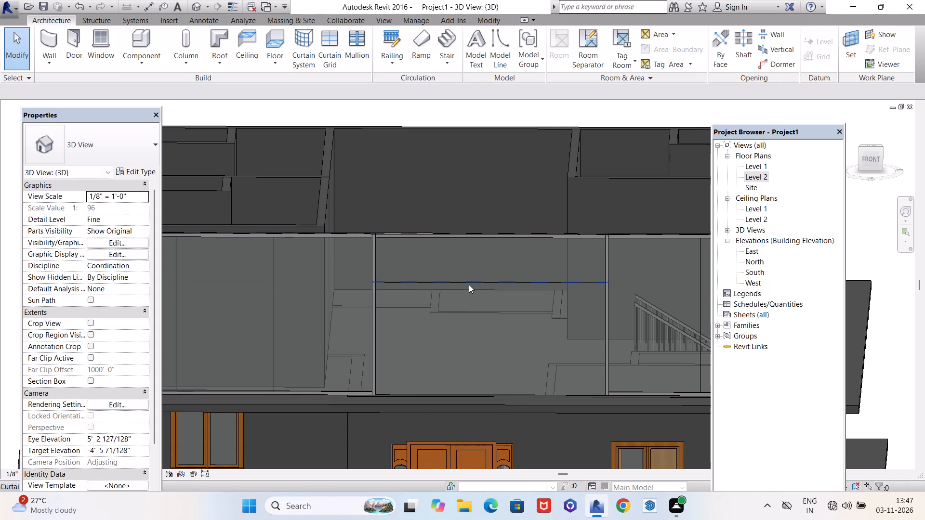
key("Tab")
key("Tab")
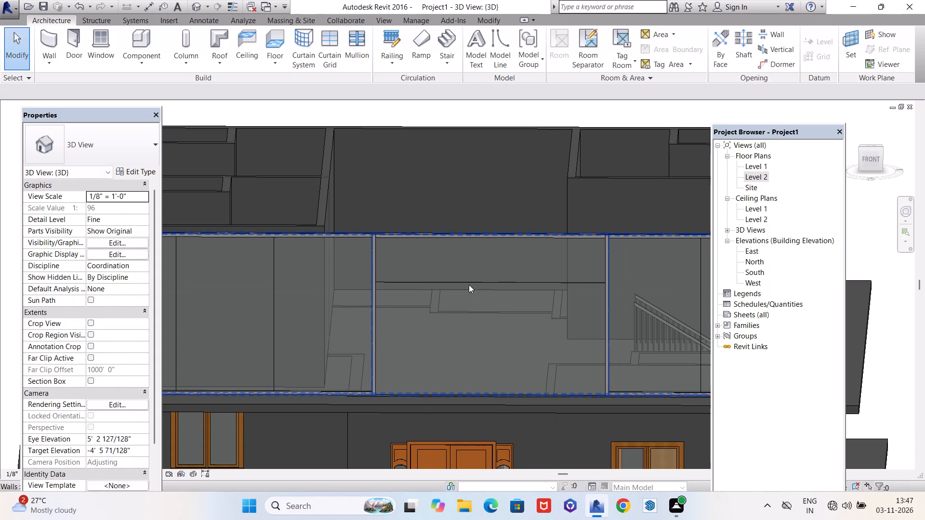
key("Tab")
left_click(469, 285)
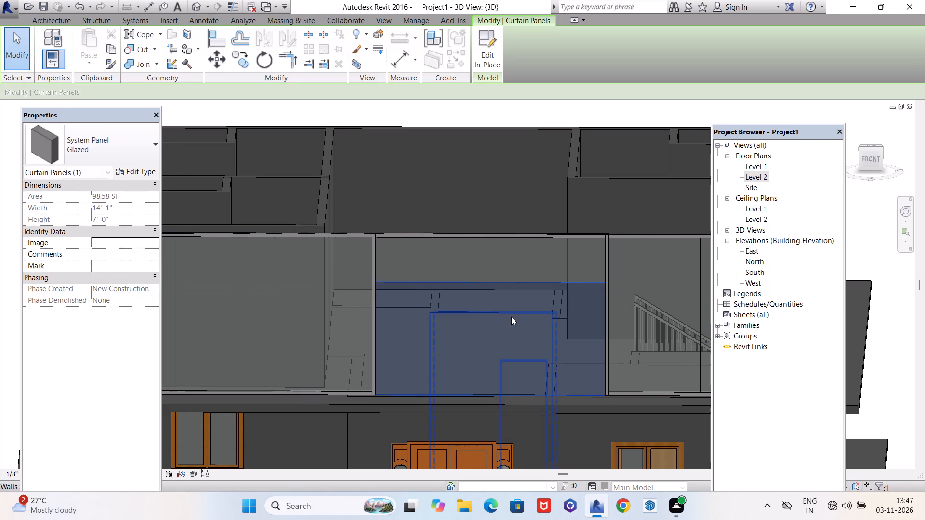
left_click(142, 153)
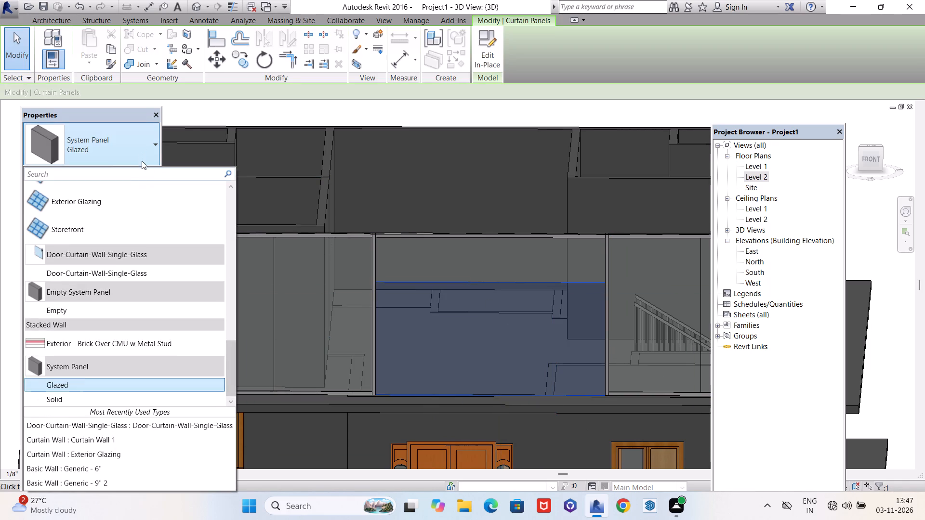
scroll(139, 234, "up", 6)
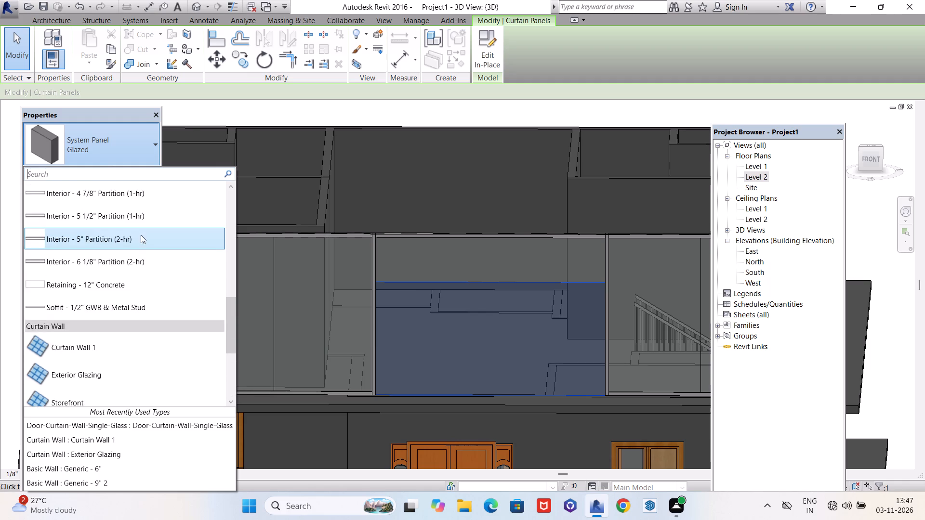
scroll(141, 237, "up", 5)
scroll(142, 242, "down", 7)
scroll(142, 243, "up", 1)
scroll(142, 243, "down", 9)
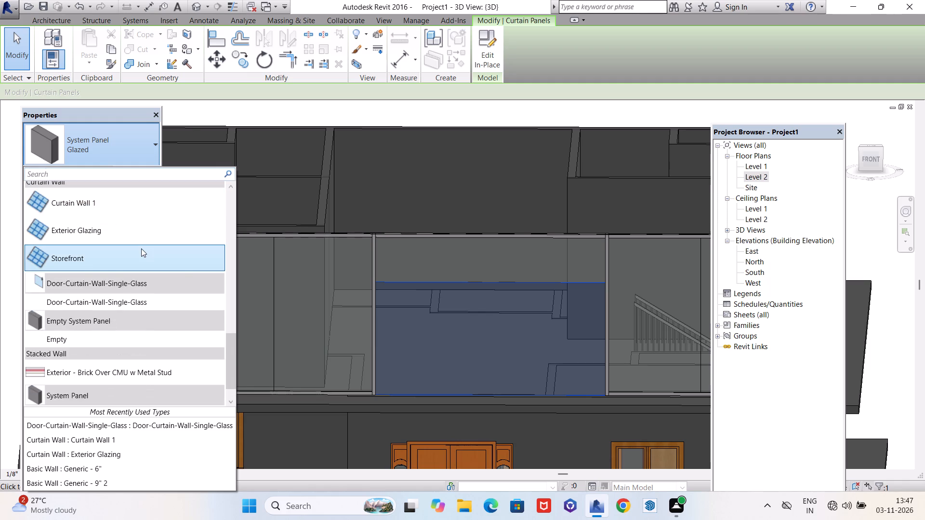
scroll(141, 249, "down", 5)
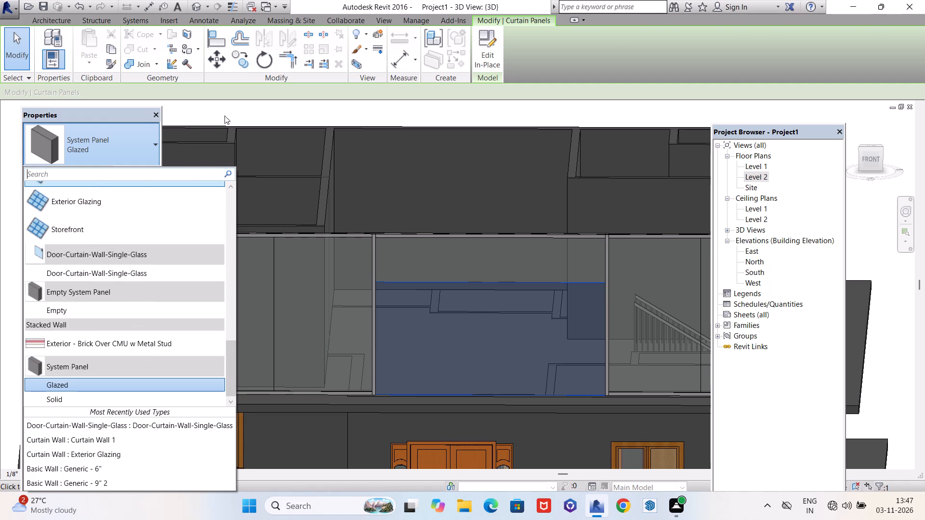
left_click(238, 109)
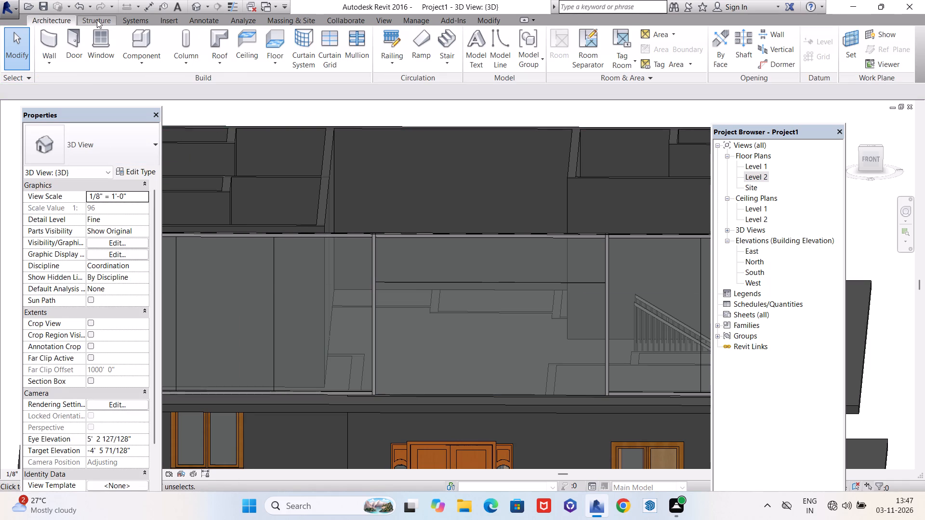
Load the Door-Curtain-Wall-Double-Storefront family from the US Imperial library's Doors folder.
left_click(72, 39)
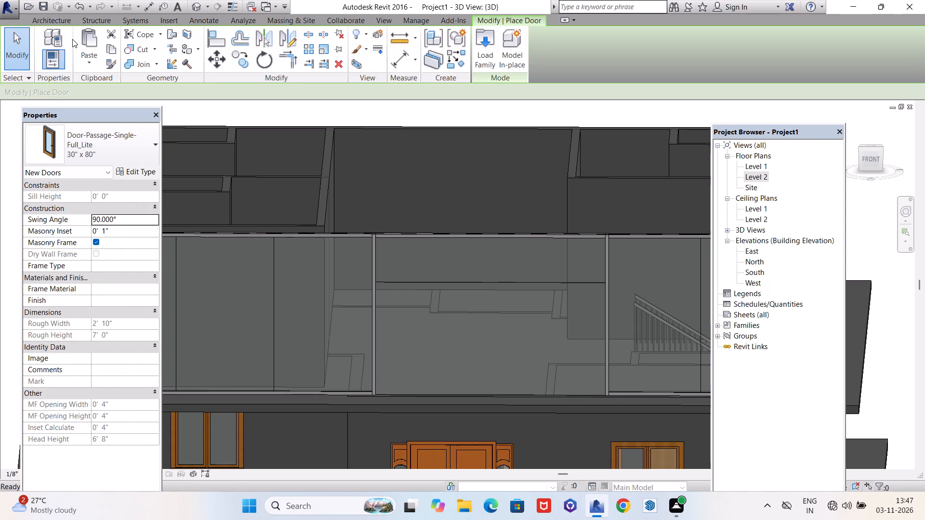
left_click(481, 39)
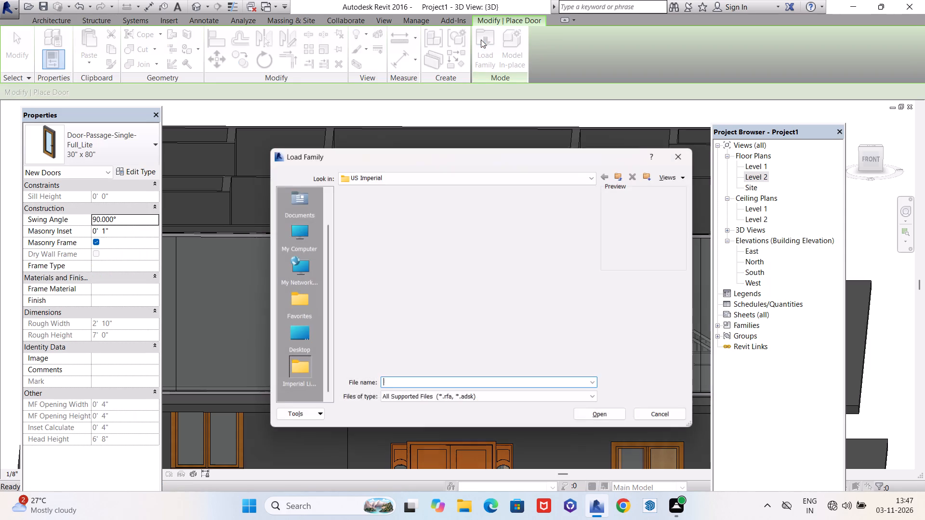
double_click(542, 285)
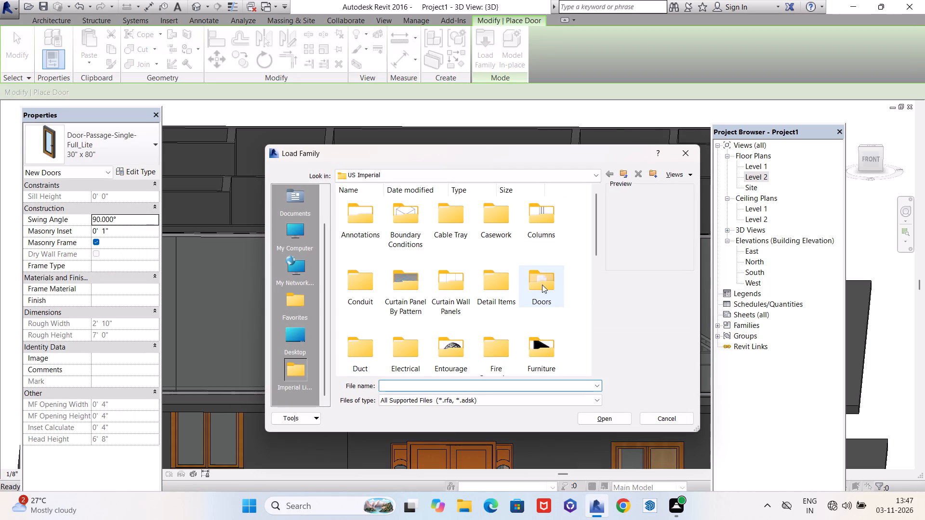
left_click(540, 224)
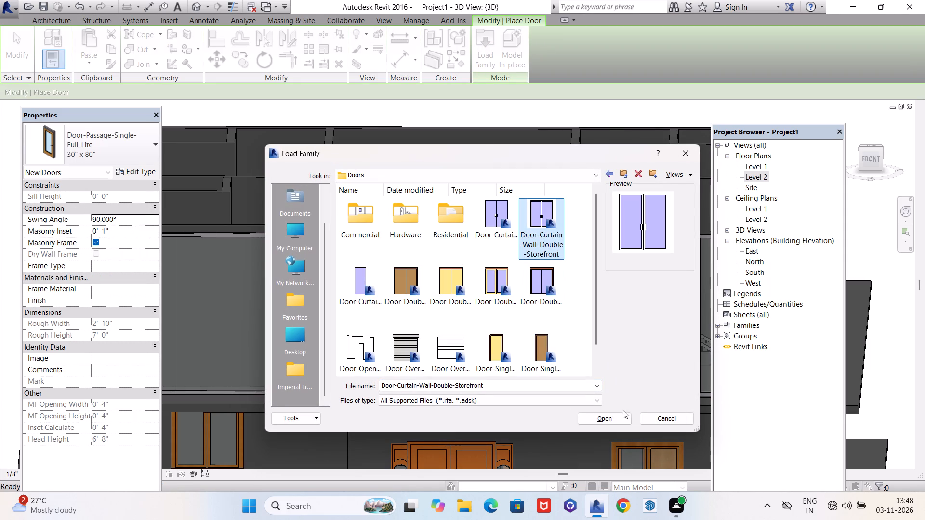
left_click(625, 417)
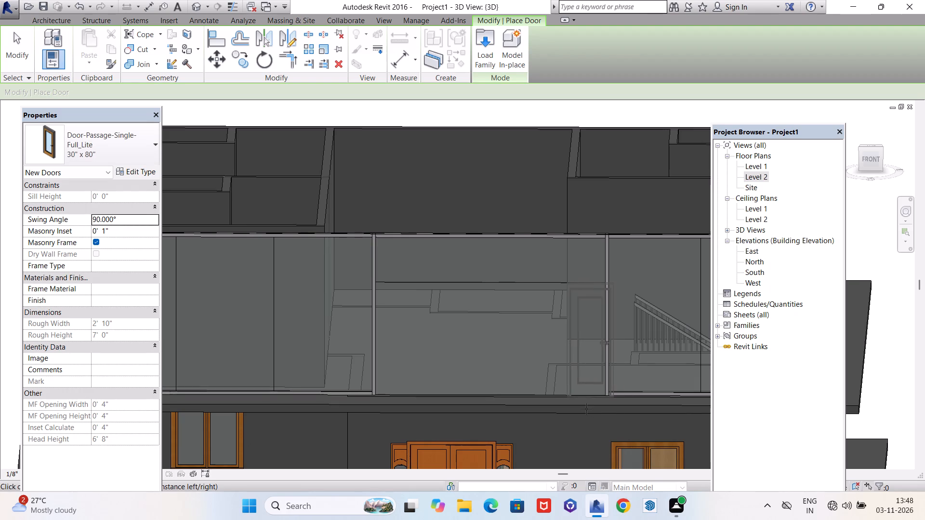
key("Escape")
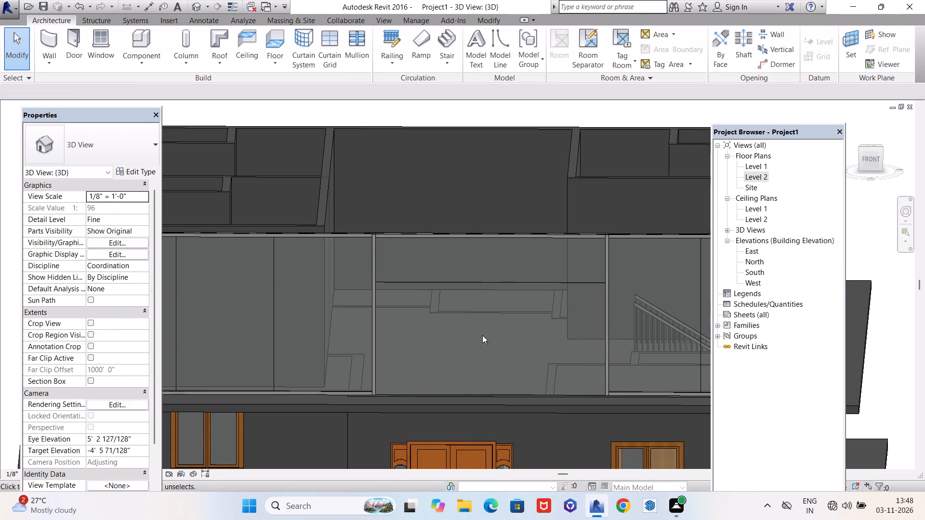
Change the glazed panel below the middle curtain wall's horizontal grid line to the Door-Curtain-Wall-Double-Storefront type.
key("Tab")
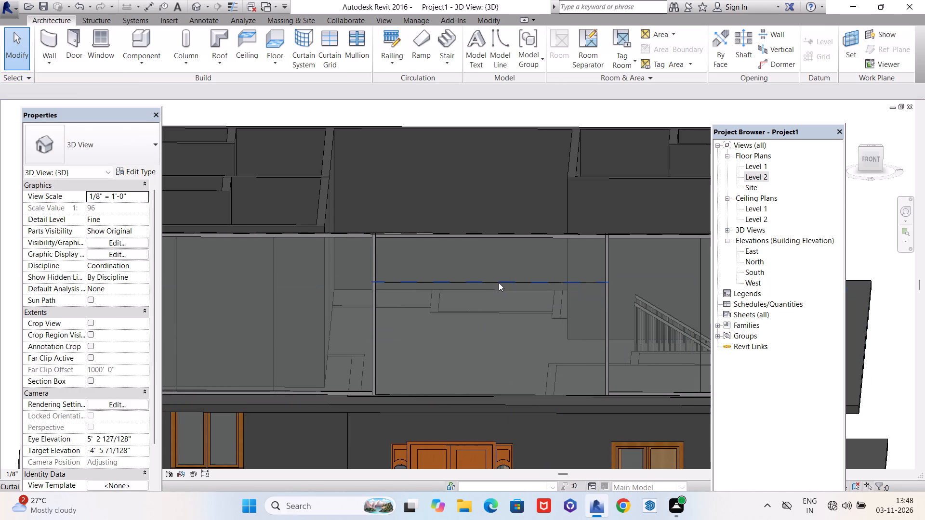
key("Tab")
key("Tab")
left_click(499, 283)
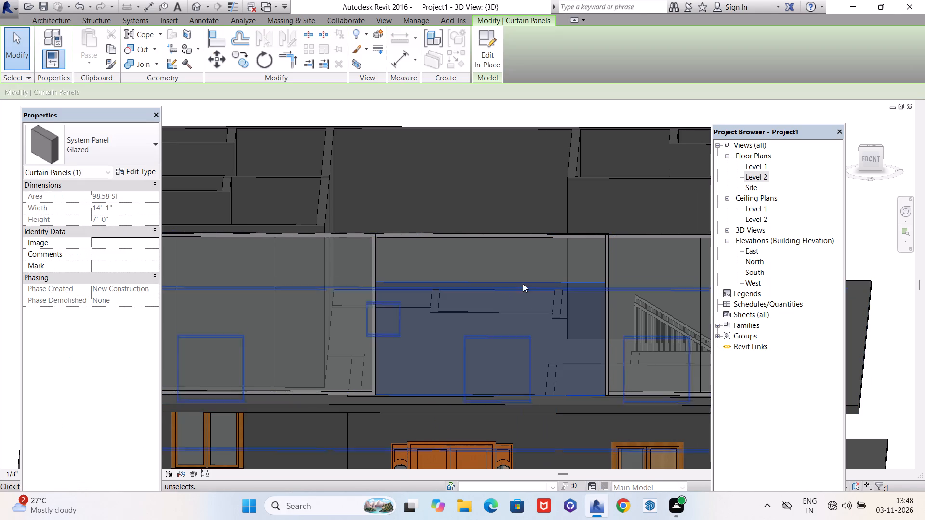
left_click(149, 144)
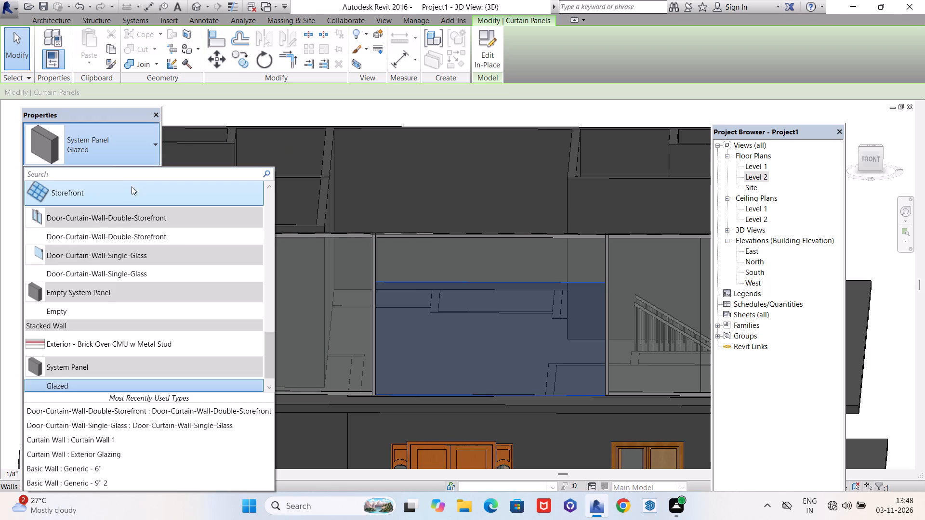
left_click(104, 234)
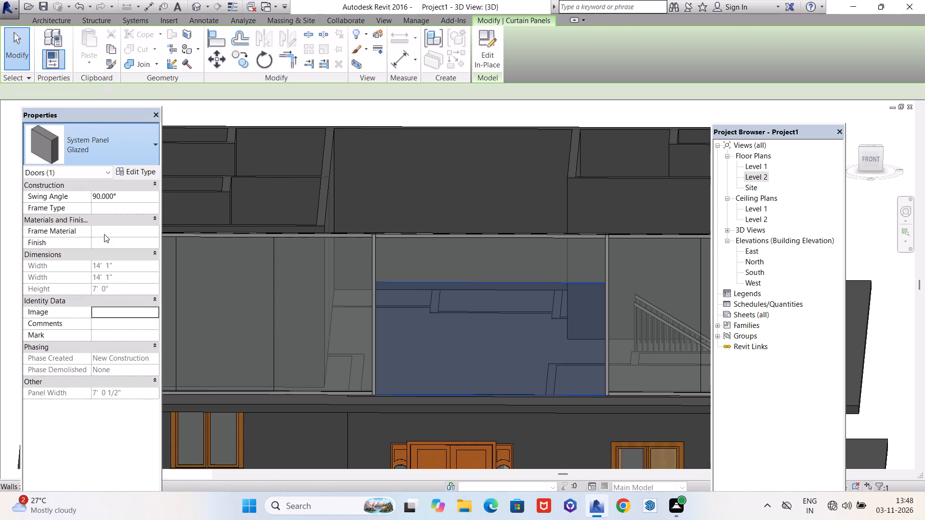
key("Escape")
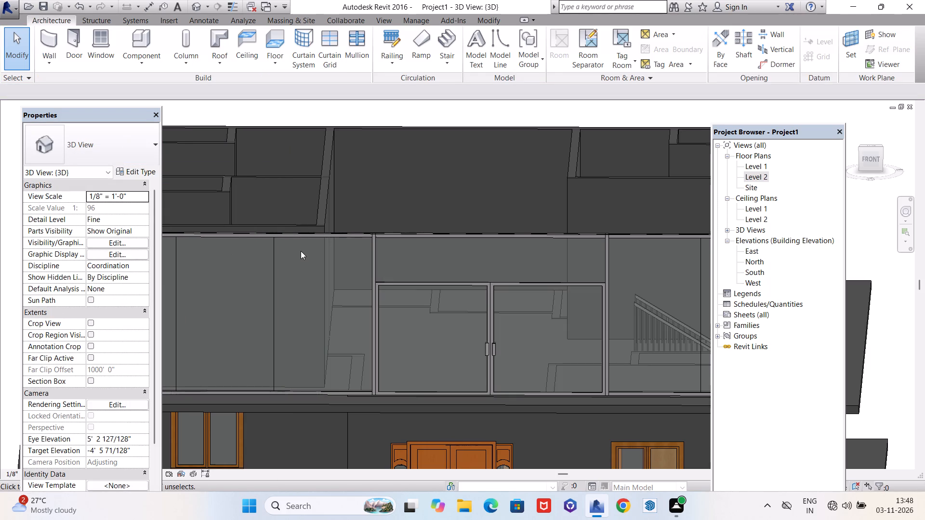
Examine the curtain wall double door and the upper storey in the 3D view and the Level 2 floor plan.
scroll(301, 251, "down", 5)
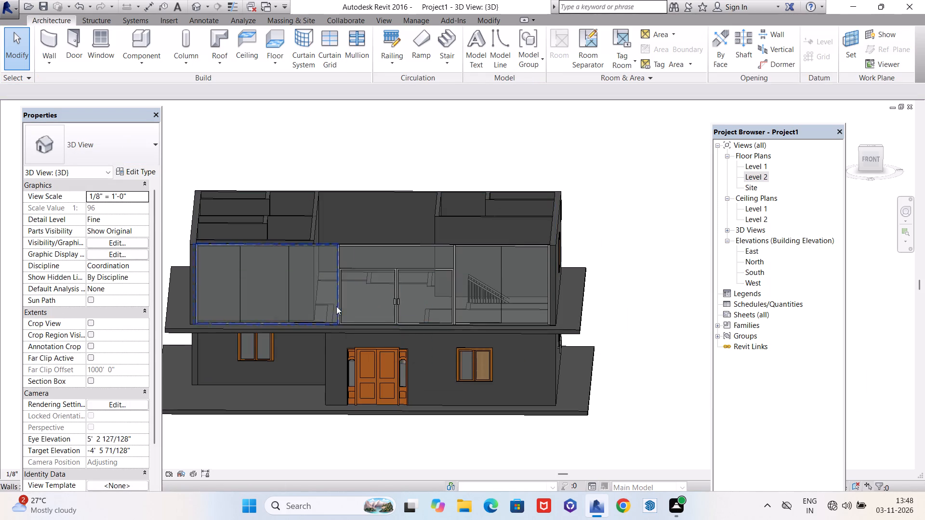
scroll(349, 320, "up", 9)
scroll(358, 335, "down", 1)
key("Escape")
scroll(434, 350, "down", 5)
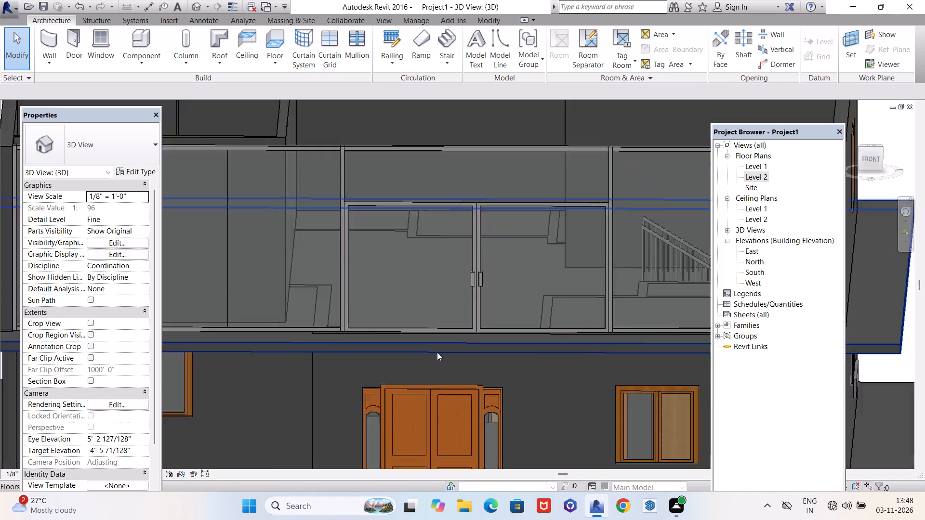
scroll(439, 353, "down", 4)
key("Escape")
left_click(564, 205)
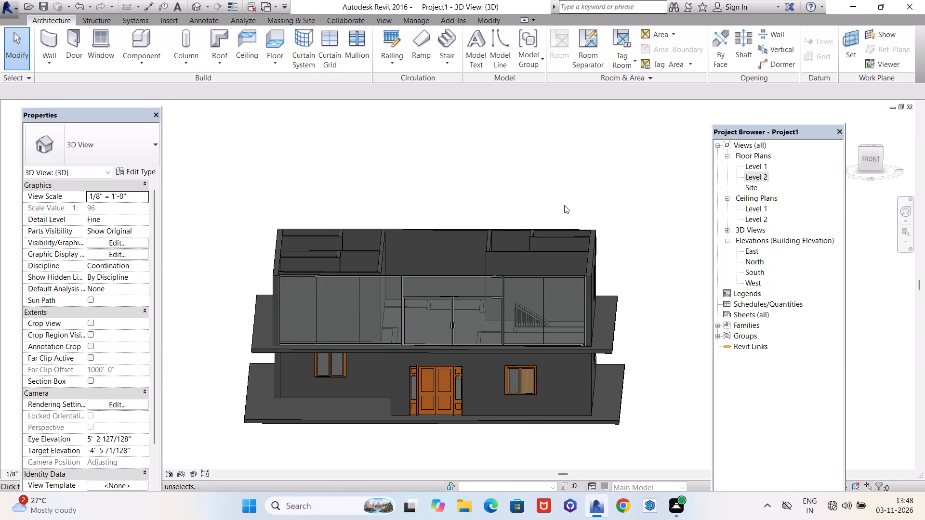
scroll(565, 205, "up", 3)
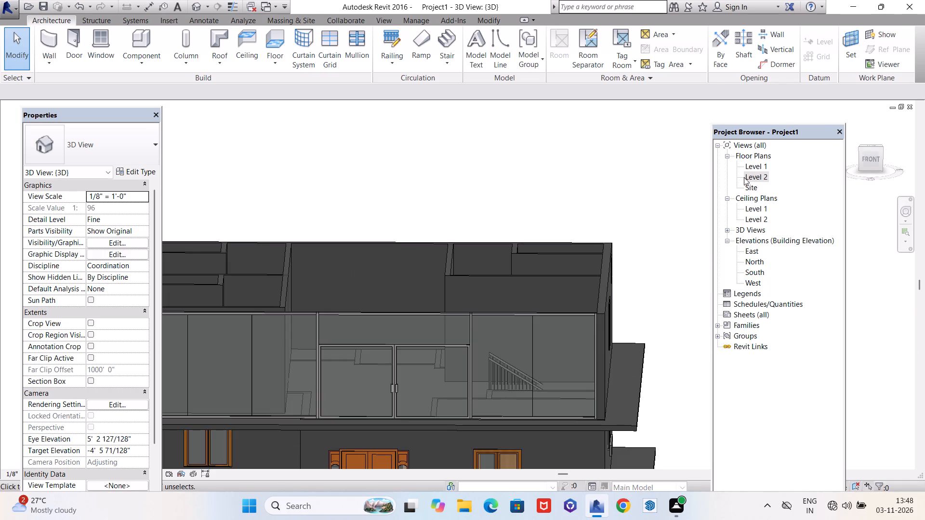
double_click(748, 177)
scroll(292, 323, "down", 5)
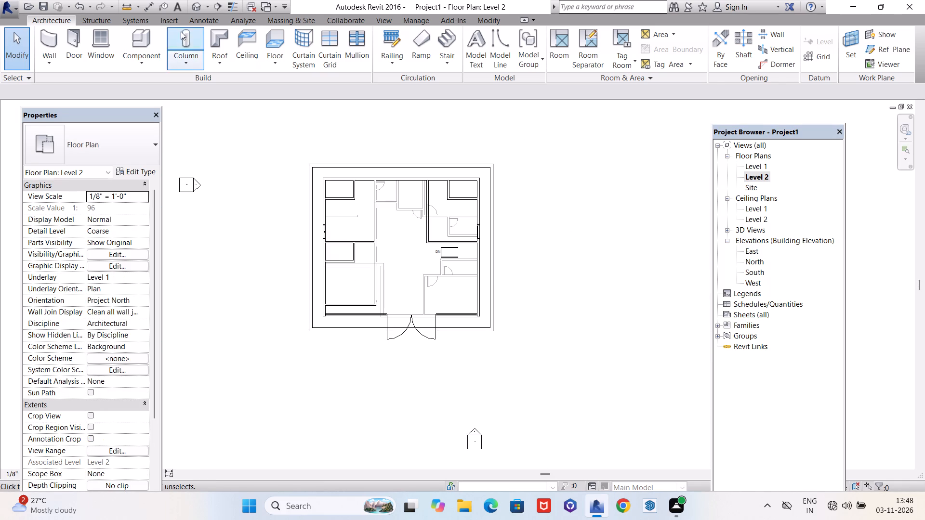
left_click(193, 7)
scroll(456, 213, "down", 5)
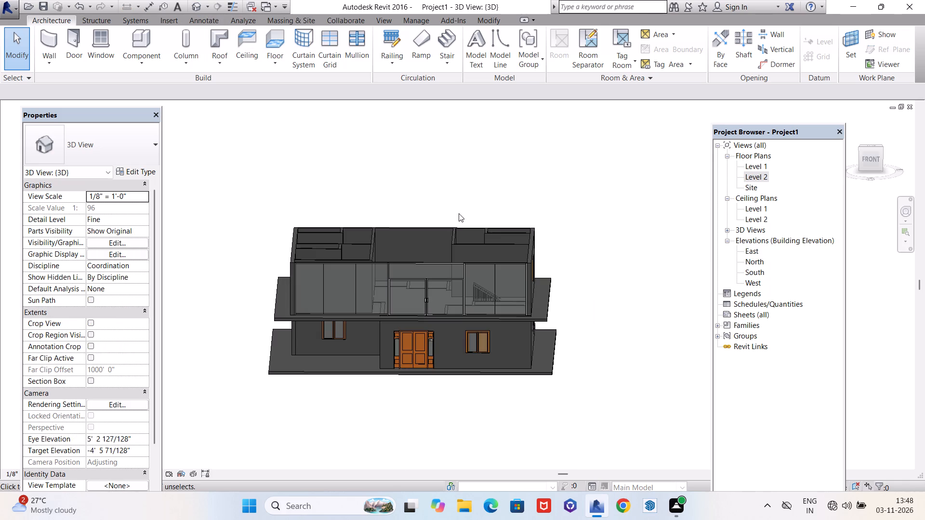
scroll(407, 310, "up", 5)
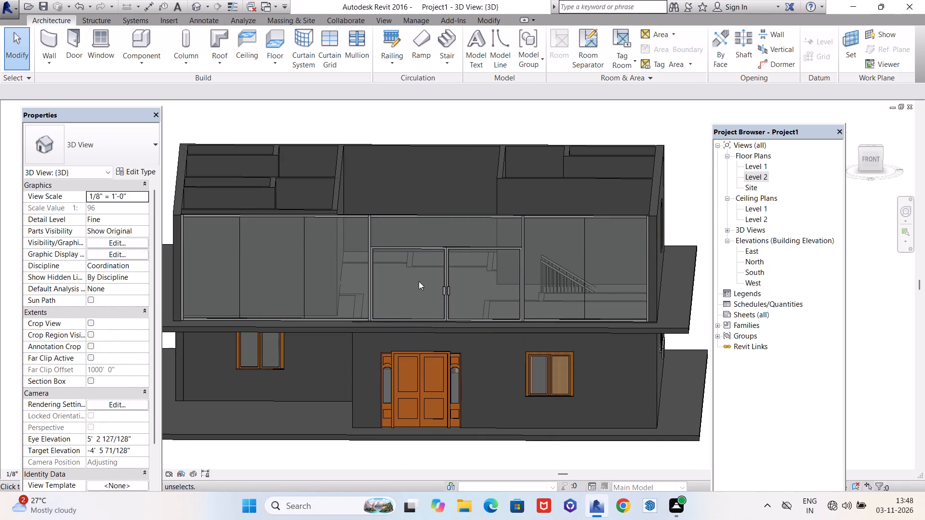
middle_click_drag(474, 143, 279, 309, "shift")
scroll(271, 344, "down", 5)
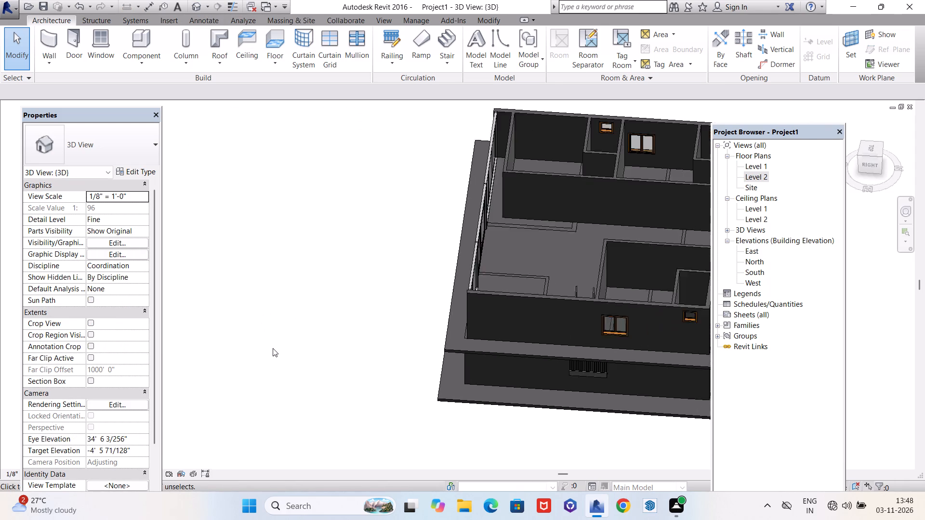
middle_click_drag(304, 344, 438, 252, "shift")
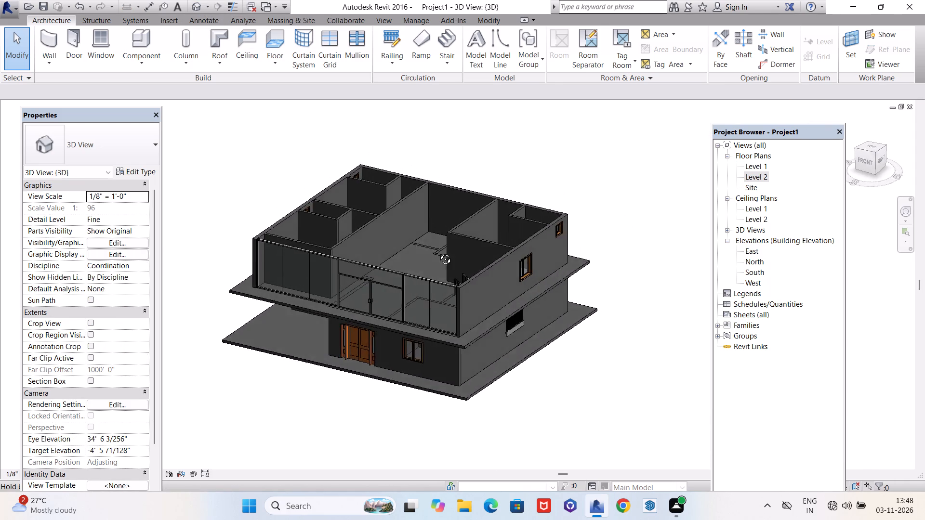
middle_click_drag(438, 252, 549, 321, "shift")
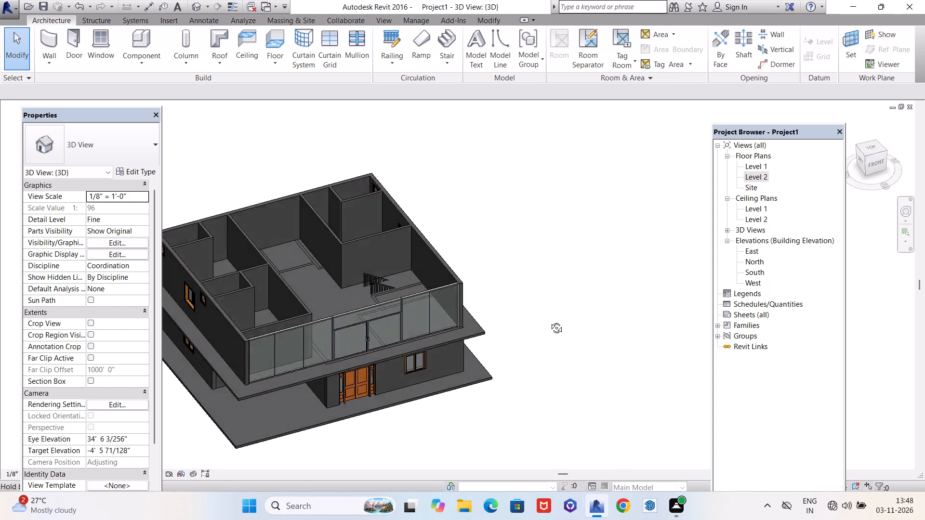
middle_click_drag(549, 321, 274, 259, "shift")
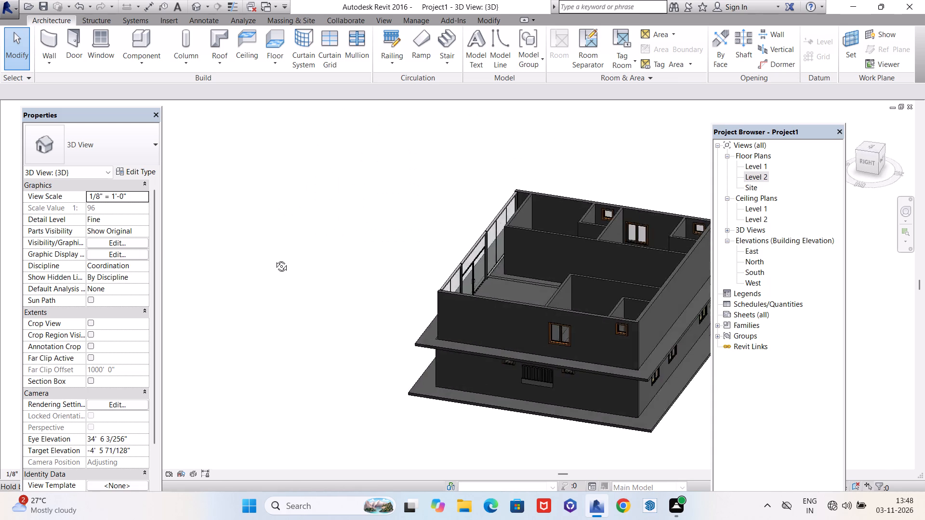
middle_click_drag(274, 259, 478, 338, "shift")
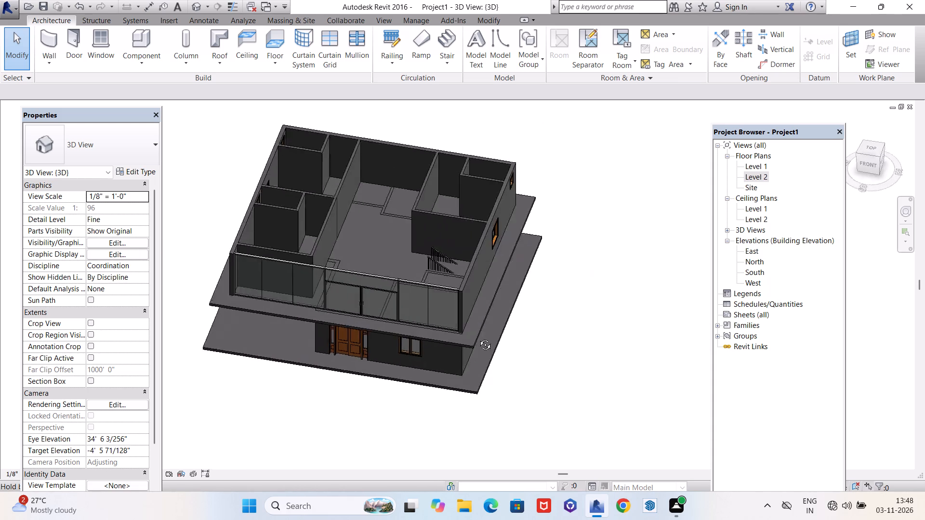
middle_click_drag(478, 338, 439, 273, "shift")
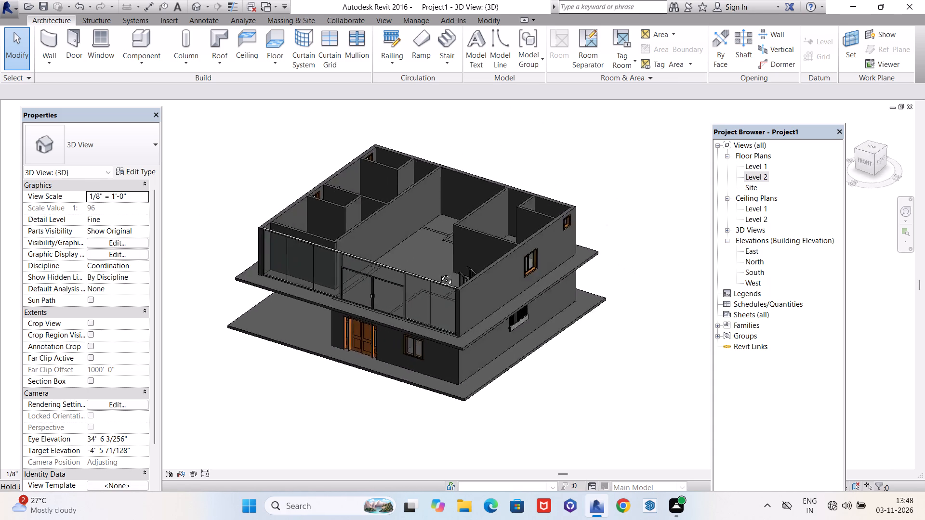
middle_click_drag(439, 273, 475, 272, "shift")
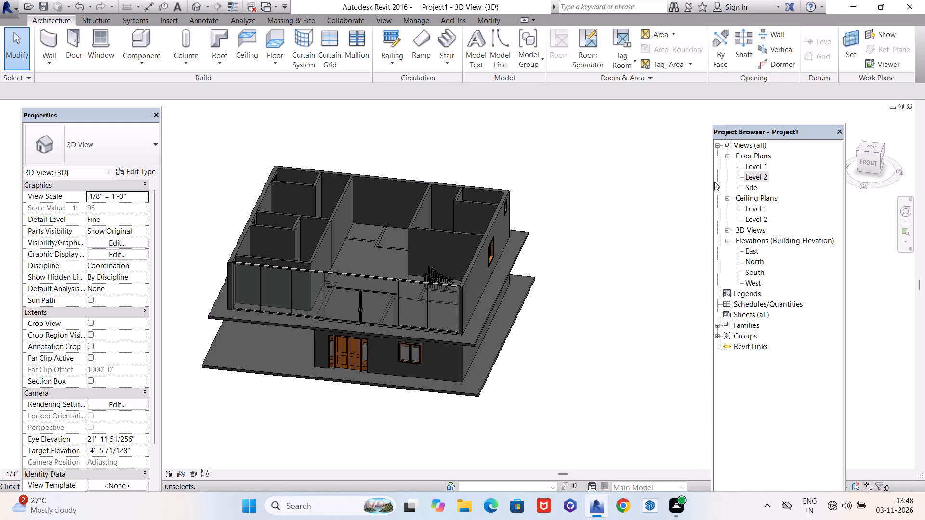
On Level 2, place 36" x 80" Door-Interior-Single-3_Panel_Vert-Wood doors opening into the two west rooms and the northeast room from the central hall.
double_click(744, 176)
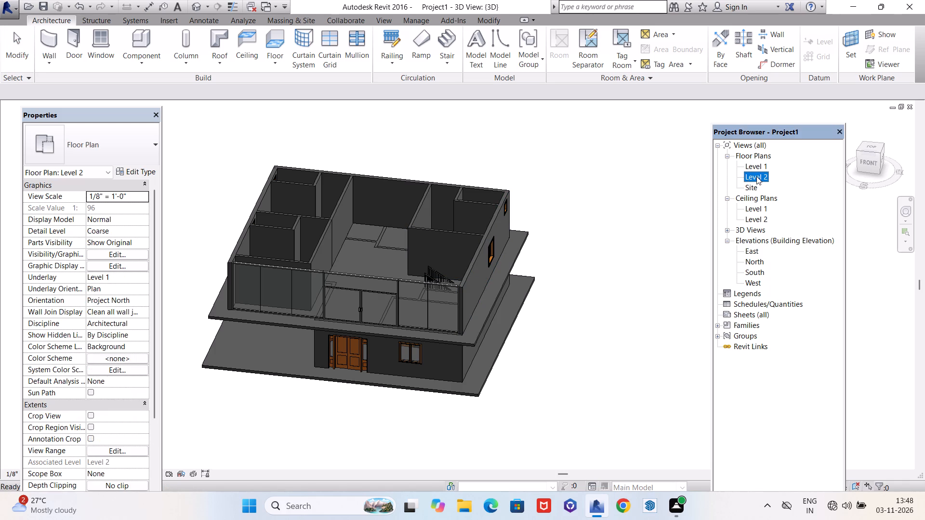
double_click(756, 176)
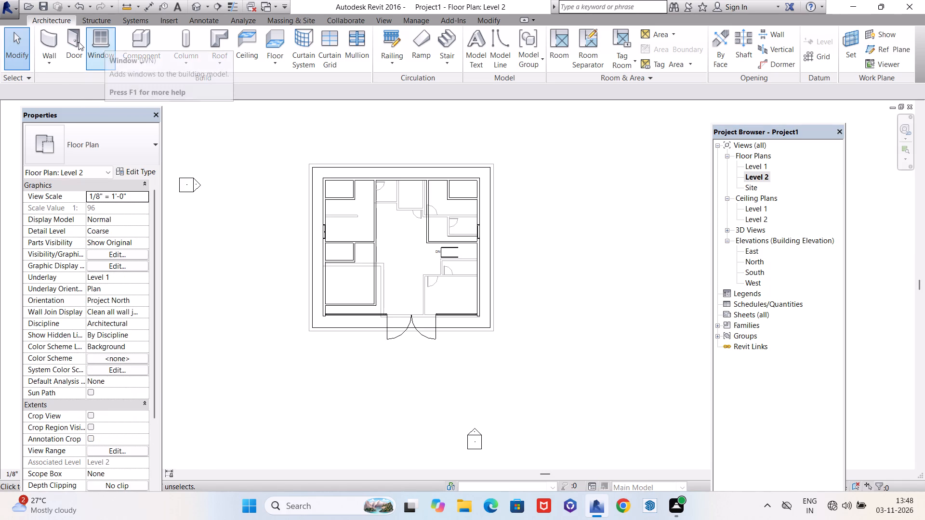
left_click(72, 41)
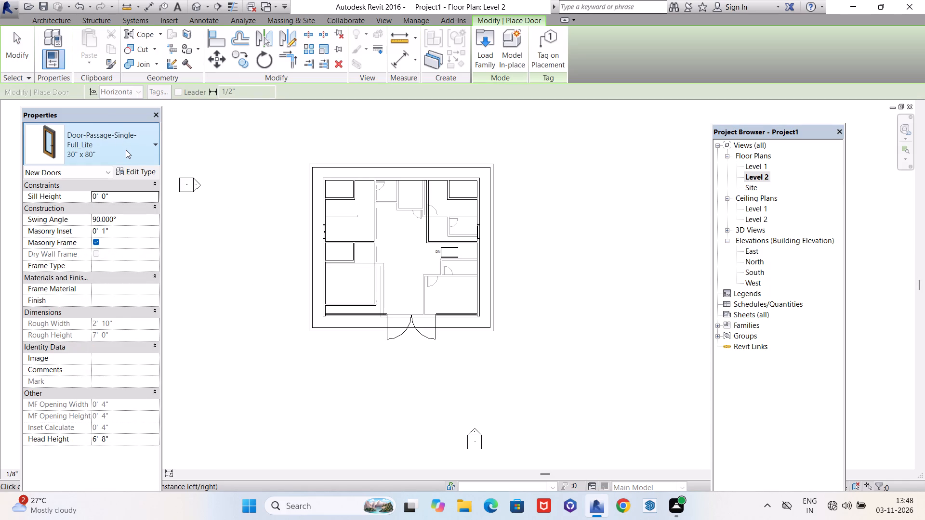
left_click(126, 150)
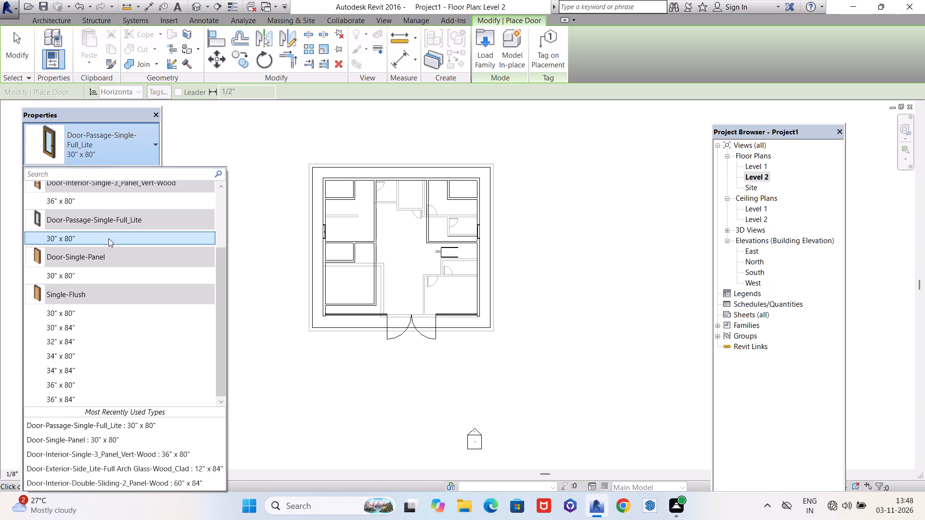
scroll(100, 279, "up", 4)
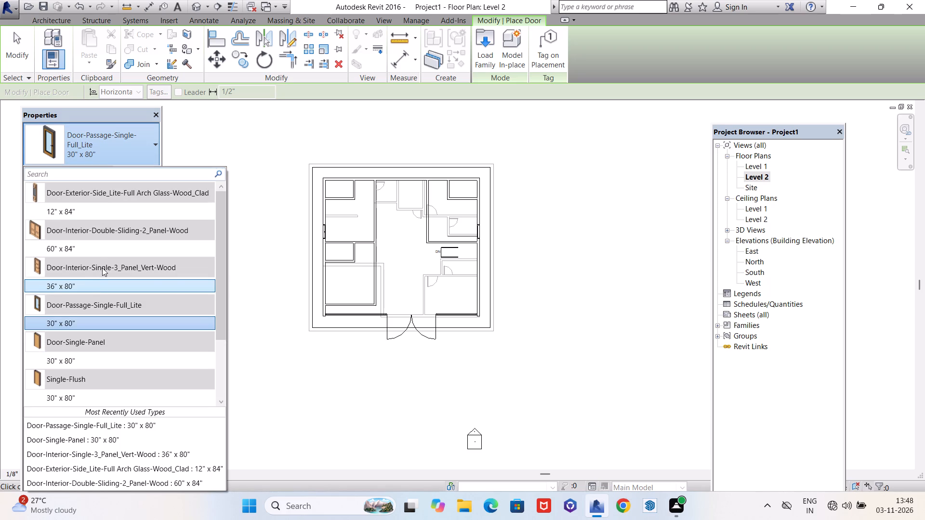
left_click(79, 283)
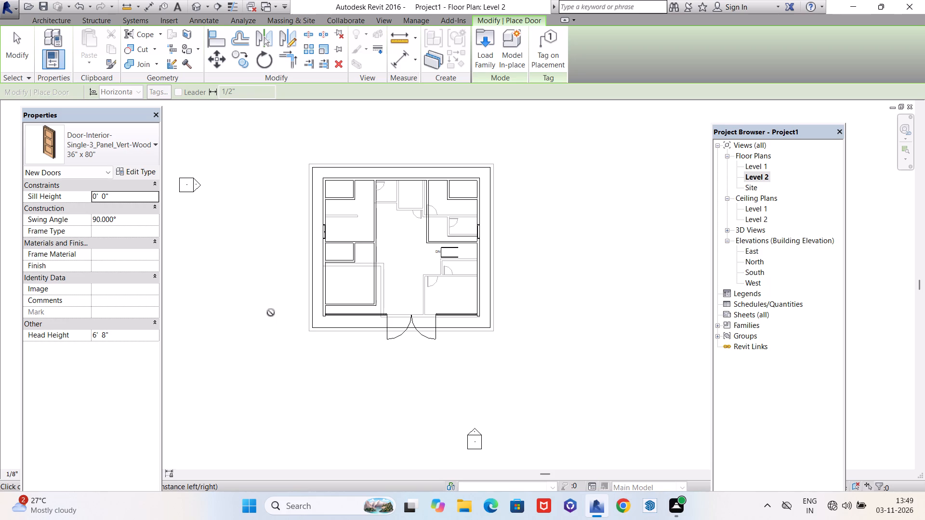
scroll(332, 238, "up", 4)
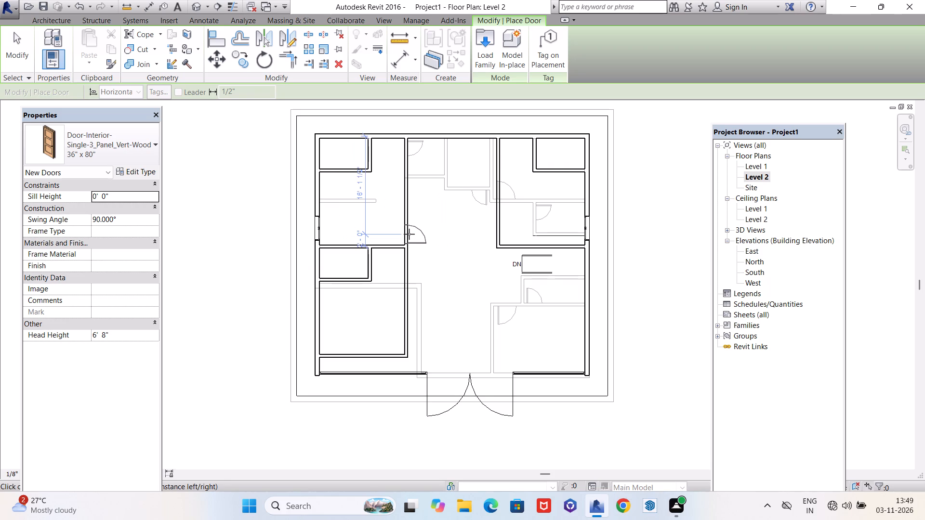
key("space")
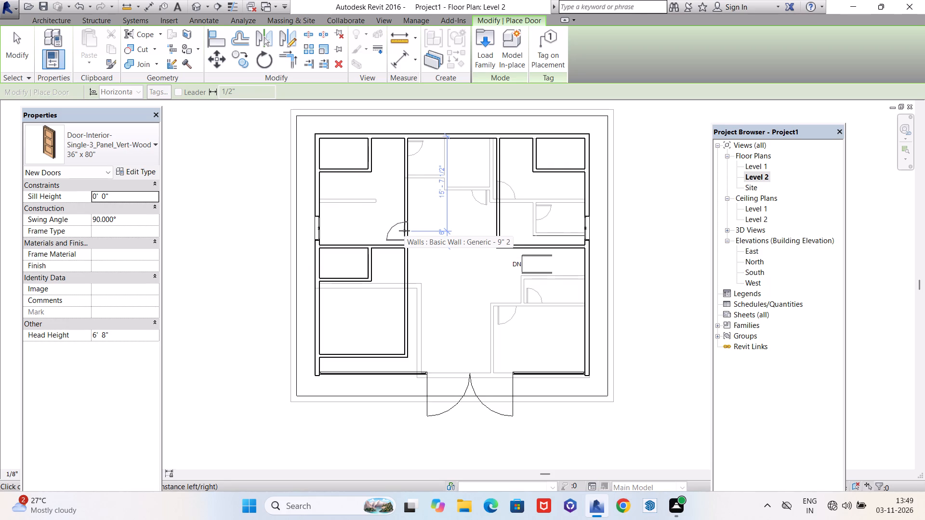
left_click(404, 231)
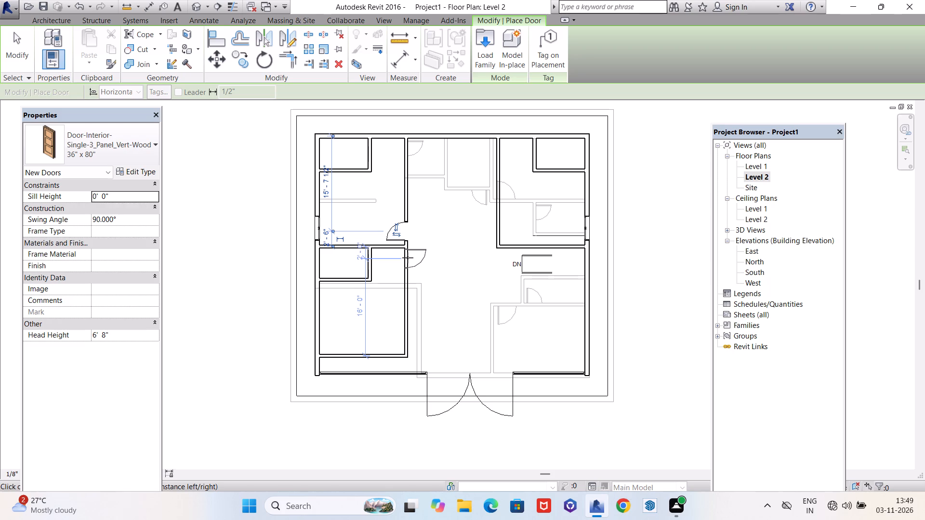
key("space")
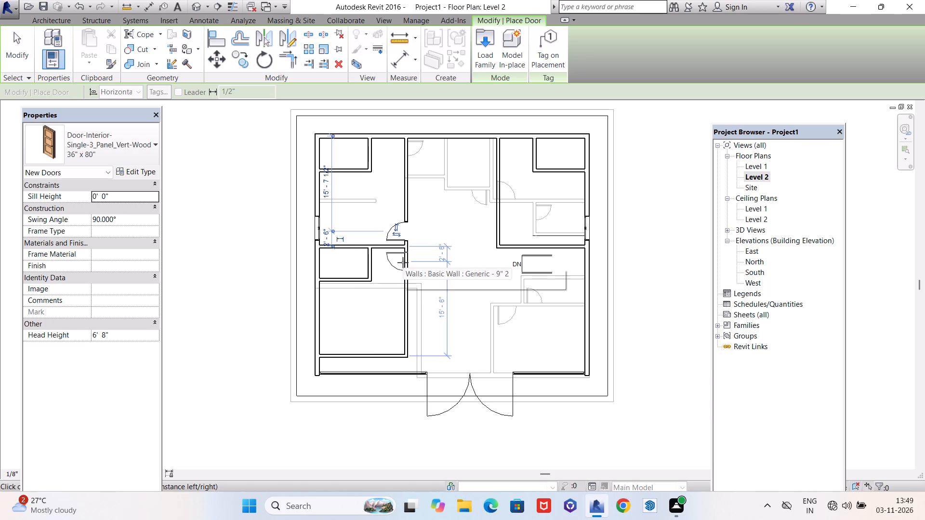
left_click(402, 262)
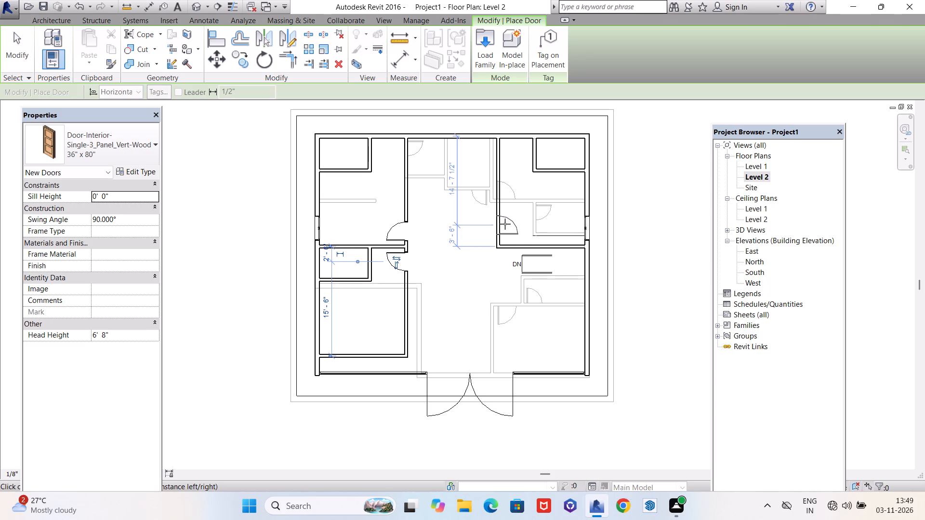
left_click(504, 229)
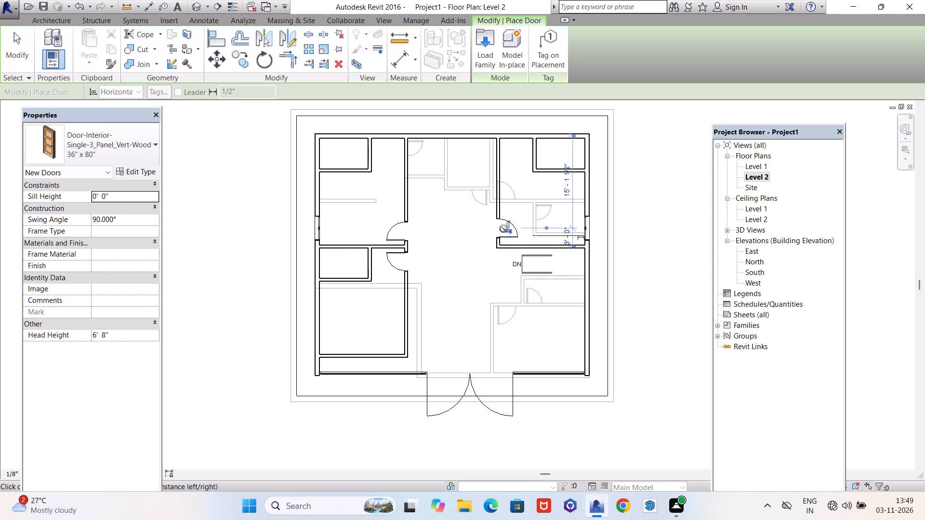
key("Escape")
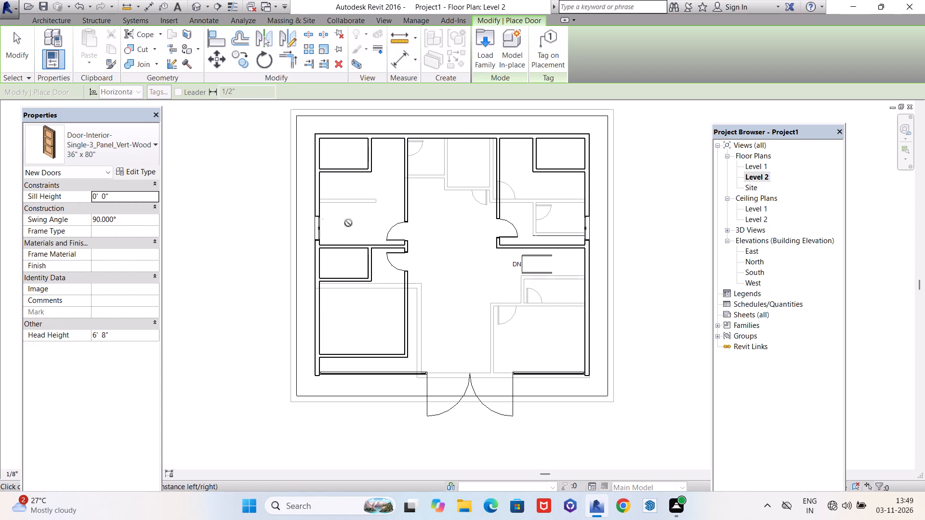
Place 30" x 80" Door-Single-Panel doors in the east walls of the two small west rooms, swinging inward.
left_click(132, 151)
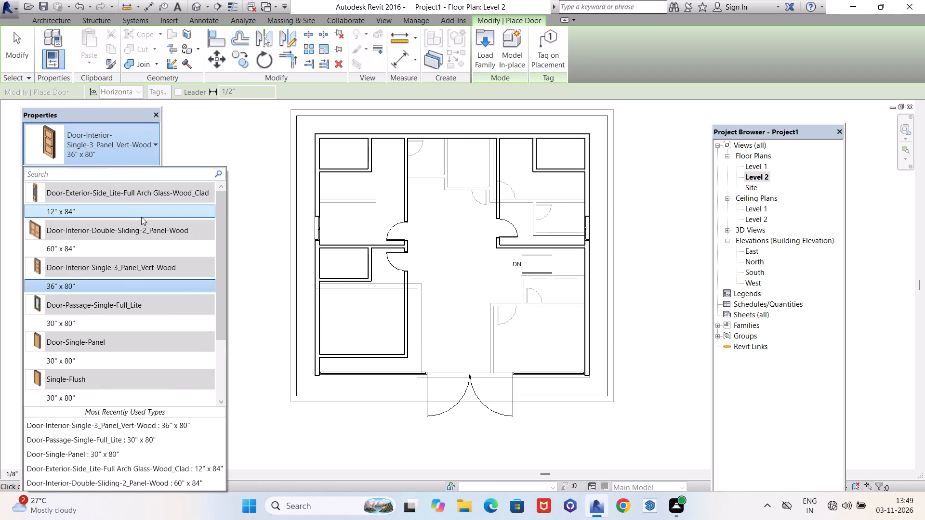
left_click(79, 357)
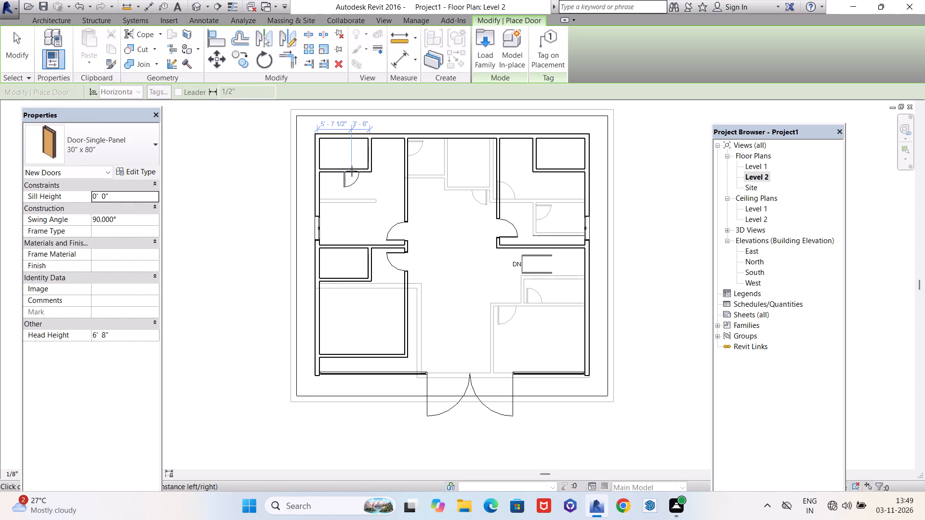
scroll(352, 171, "up", 1)
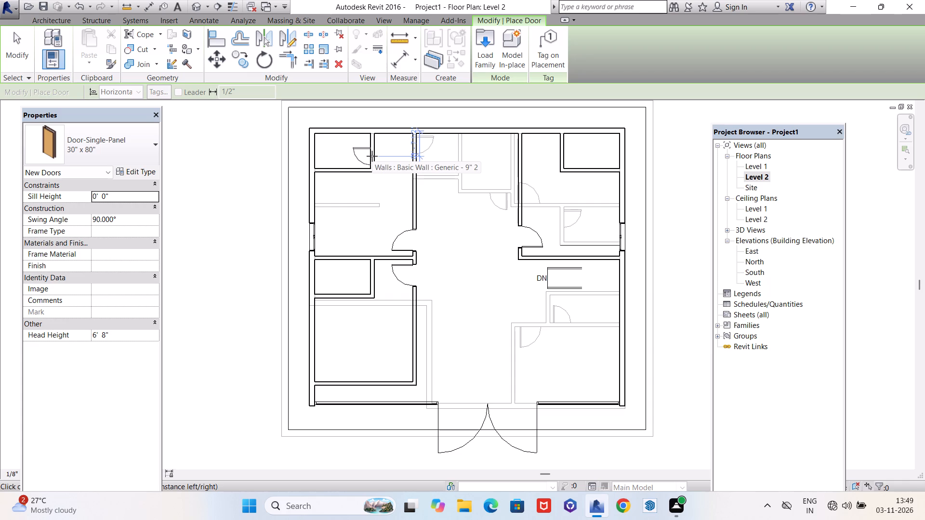
key("space")
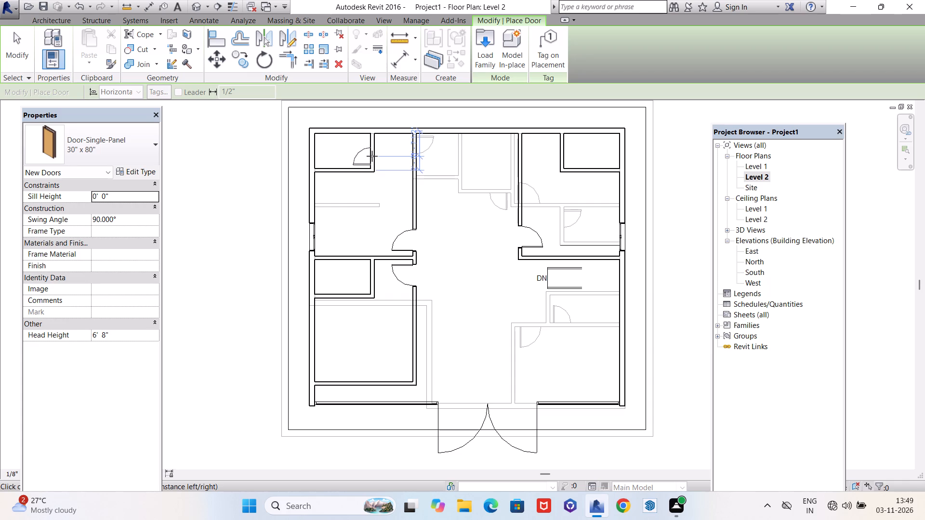
left_click(372, 156)
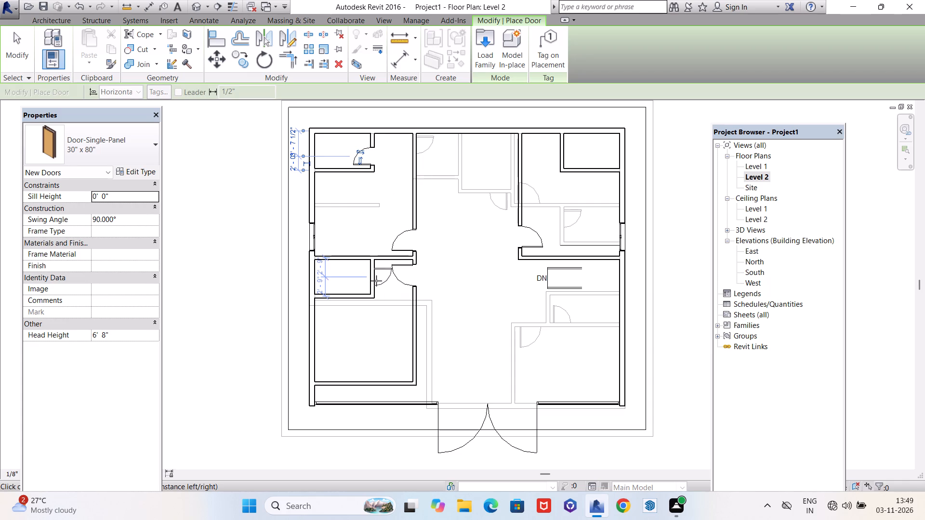
key("space")
key("space")
key("space")
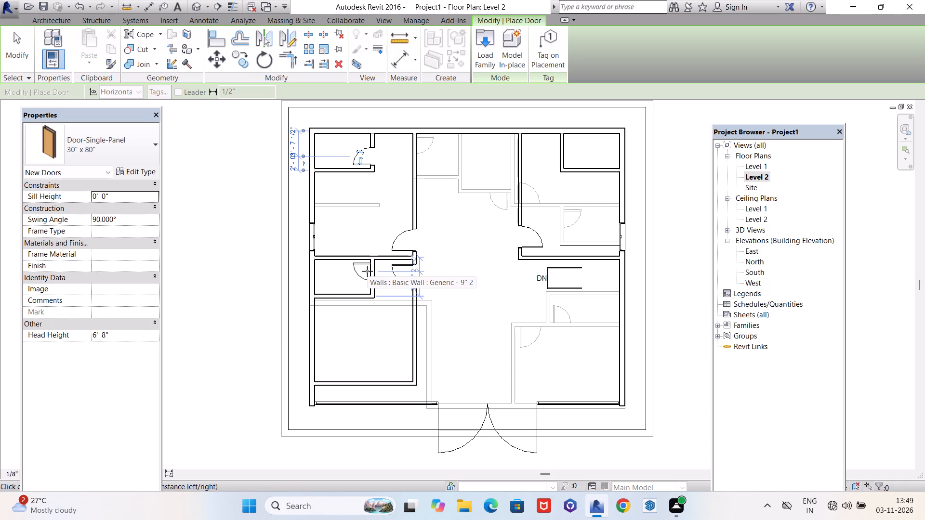
left_click(367, 271)
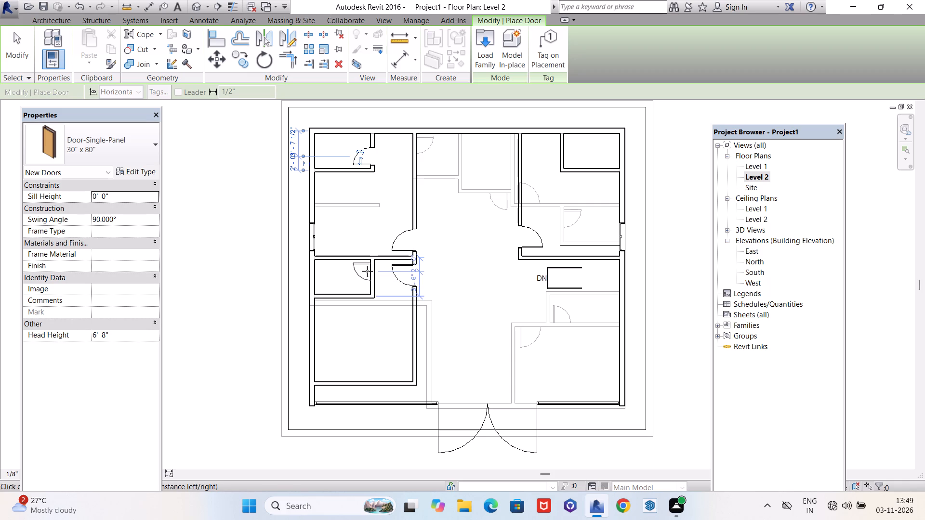
Place a 30" x 80" Door-Single-Panel door in the small northeast corner room's west wall, about 2' 0" from its south wall, swinging inward.
scroll(310, 282, "down", 3)
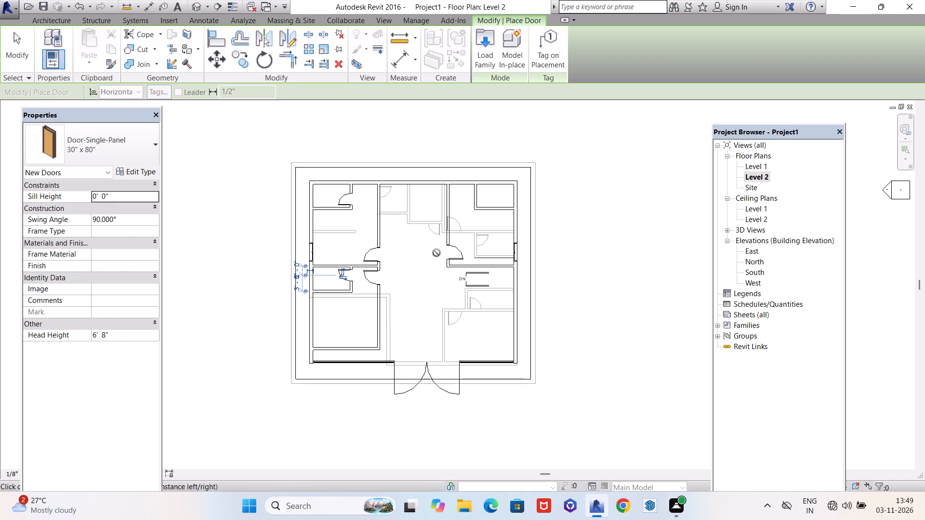
scroll(496, 206, "up", 5)
scroll(460, 189, "up", 2)
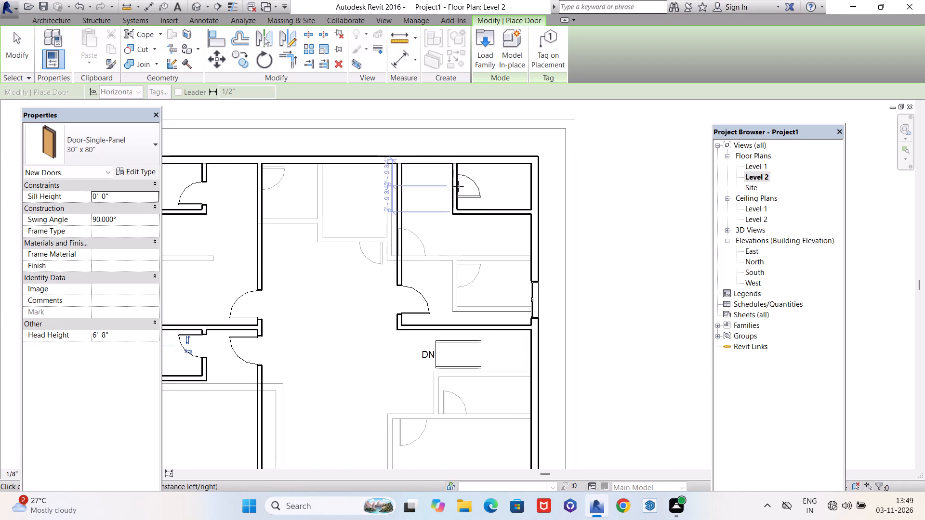
scroll(458, 186, "up", 2)
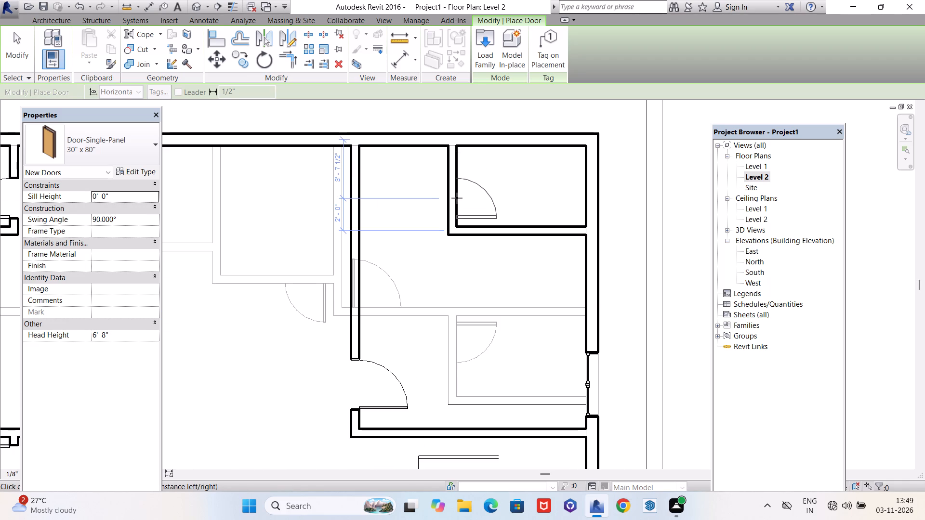
left_click(457, 198)
key("Escape")
scroll(541, 210, "down", 2)
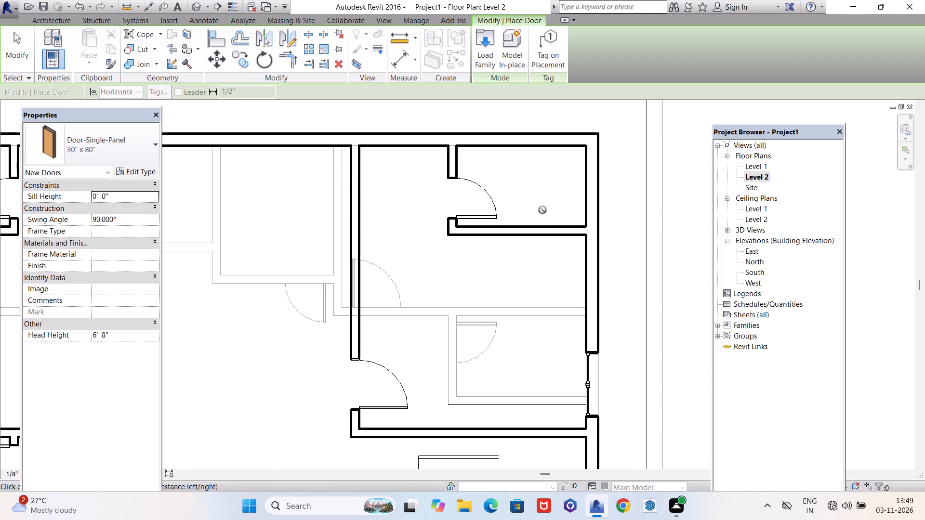
scroll(542, 210, "down", 6)
key("Escape")
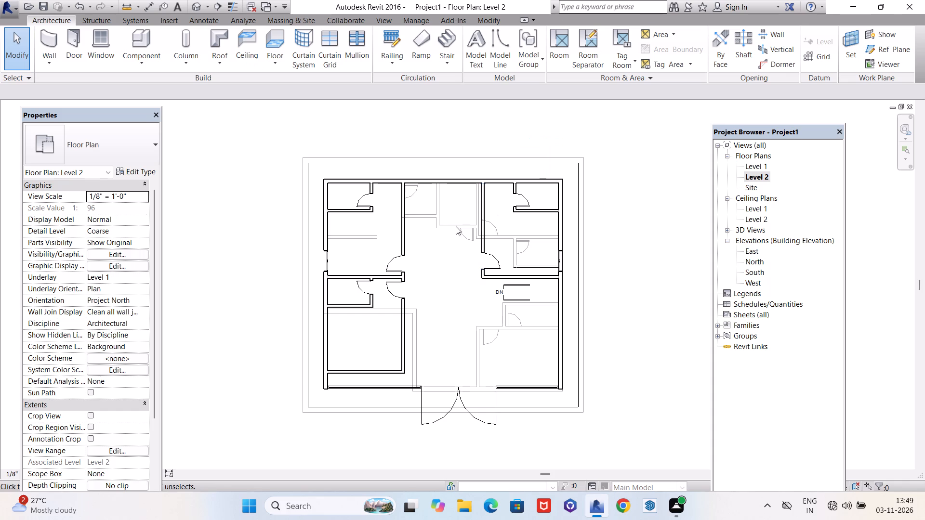
key("Escape")
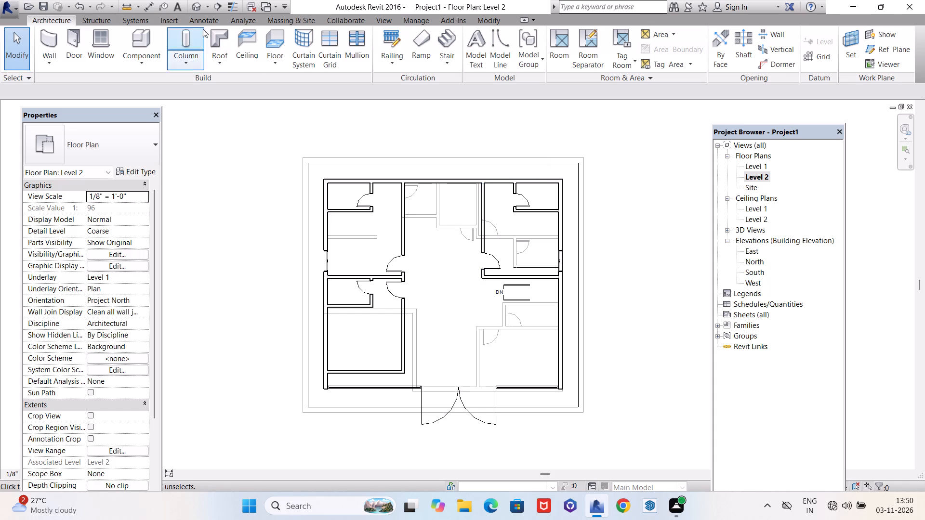
Examine the upper storey's interior doors, rooms and south glazing from several angles in the 3D view.
left_click(195, 7)
scroll(339, 373, "up", 4)
scroll(416, 405, "down", 4)
middle_click_drag(258, 416, 422, 314, "shift")
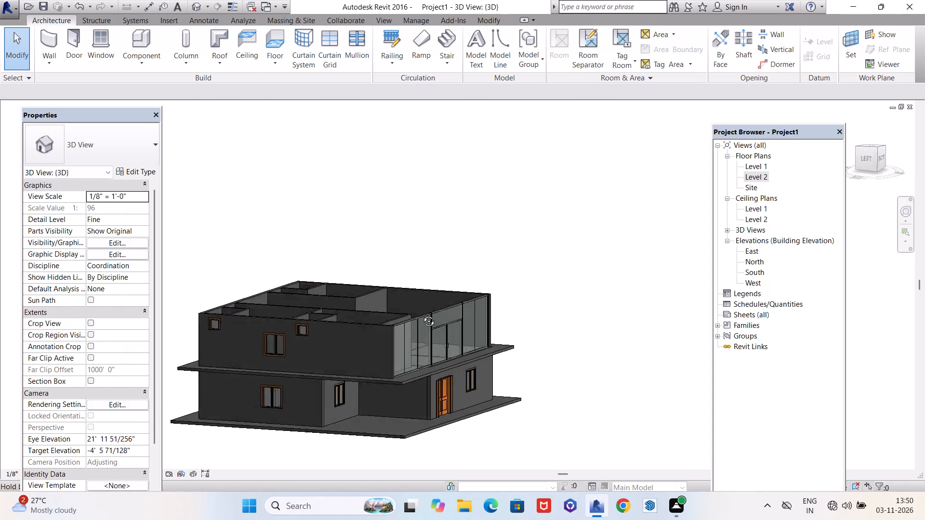
middle_click_drag(422, 314, 318, 368, "shift")
scroll(537, 262, "down", 5)
middle_click_drag(546, 248, 496, 364, "shift")
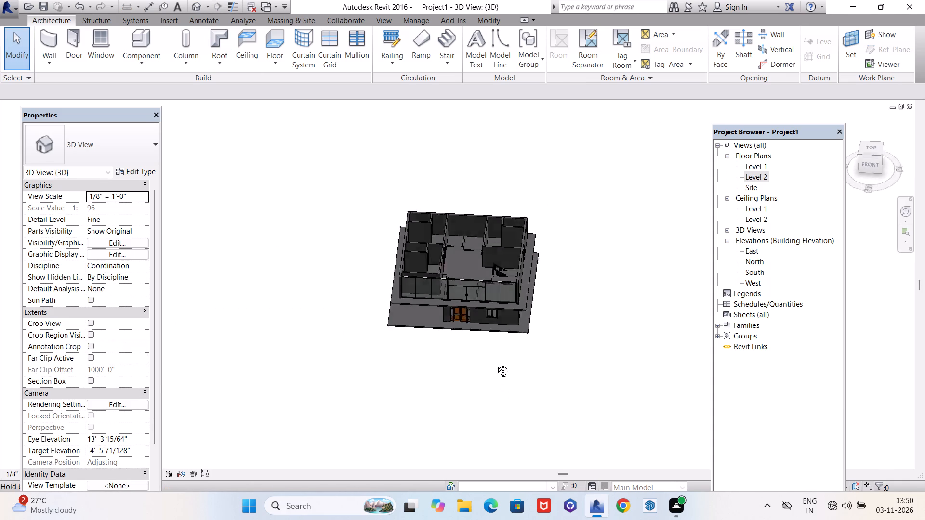
middle_click_drag(496, 364, 492, 418, "shift")
scroll(555, 257, "up", 5)
scroll(558, 250, "down", 5)
middle_click_drag(533, 257, 567, 359, "shift")
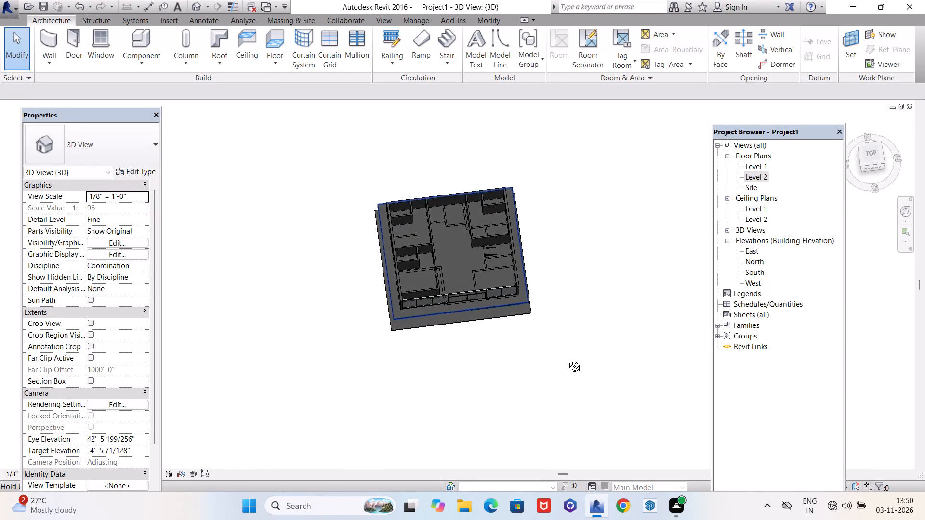
middle_click_drag(567, 359, 567, 360, "shift")
scroll(529, 199, "up", 5)
scroll(567, 208, "down", 4)
middle_click_drag(563, 267, 644, 177, "shift")
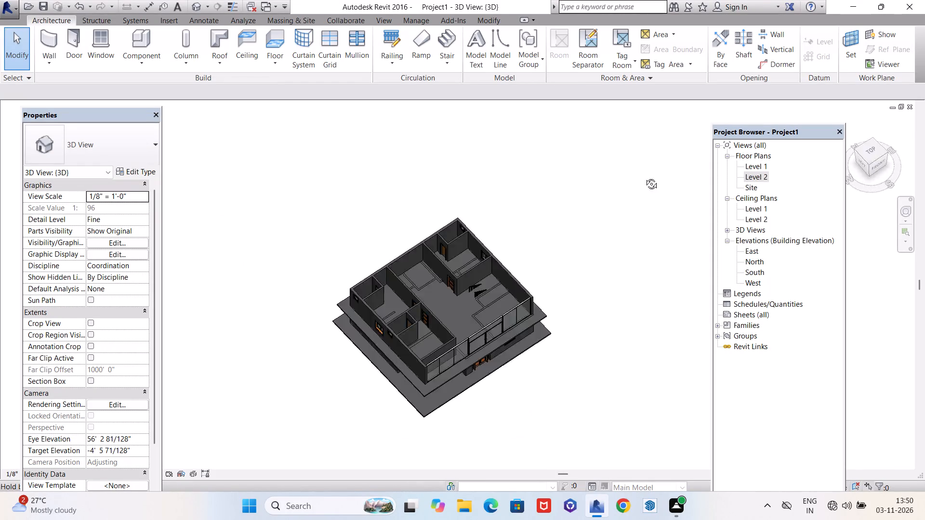
middle_click_drag(644, 177, 559, 156, "shift")
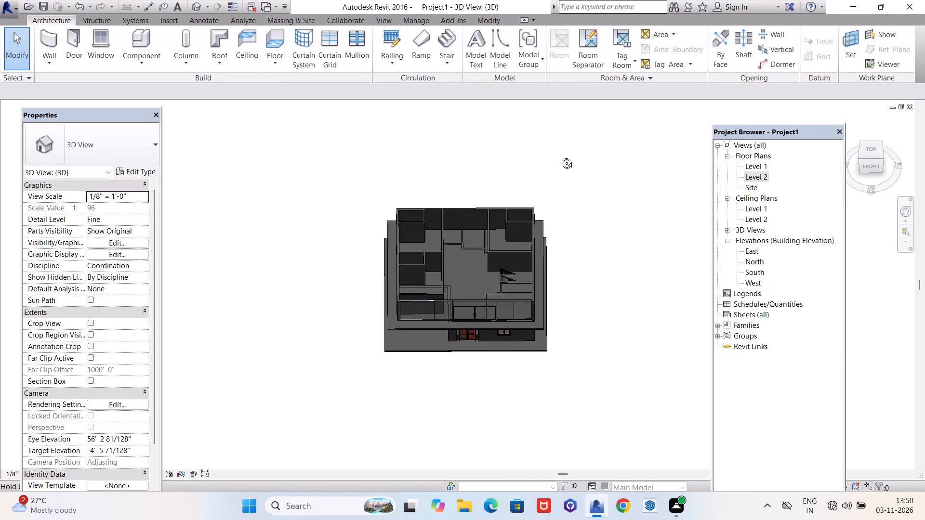
middle_click_drag(559, 156, 590, 144, "shift")
scroll(529, 283, "up", 5)
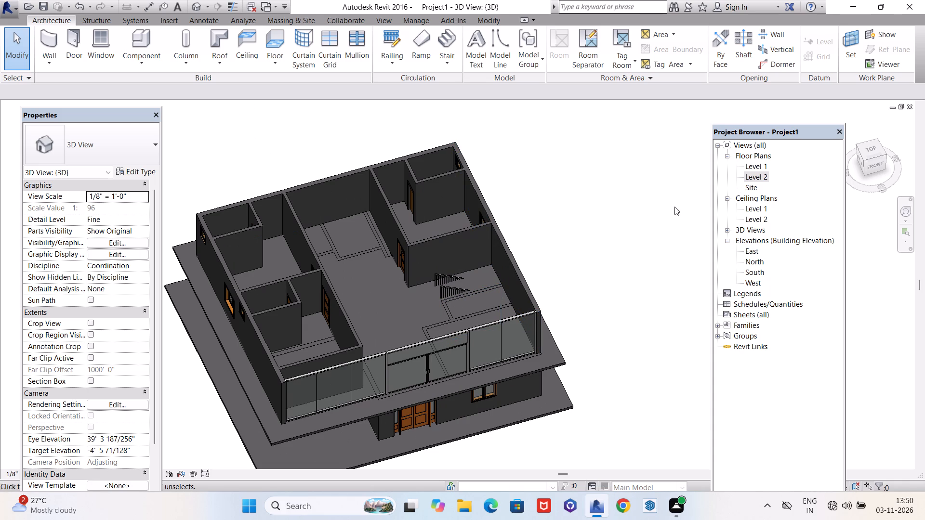
On Level 2, place a Casement Dbl with Trim 72" x 36" window in the east wall, centred about 8' 6" from the south curtain wall.
double_click(763, 175)
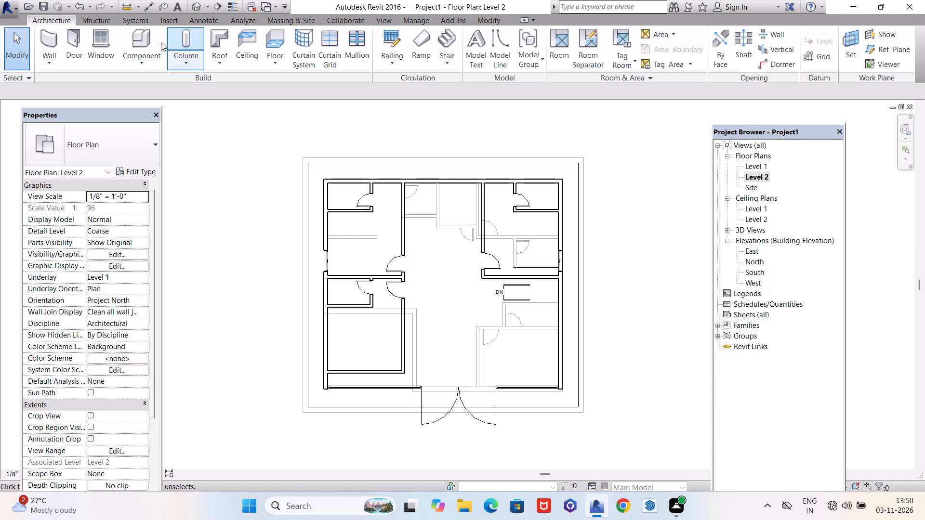
left_click(98, 43)
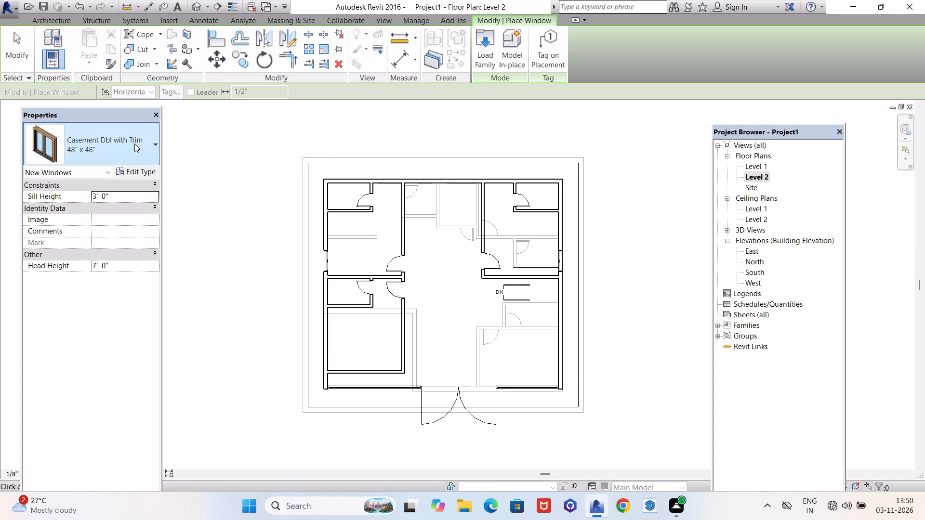
left_click(124, 152)
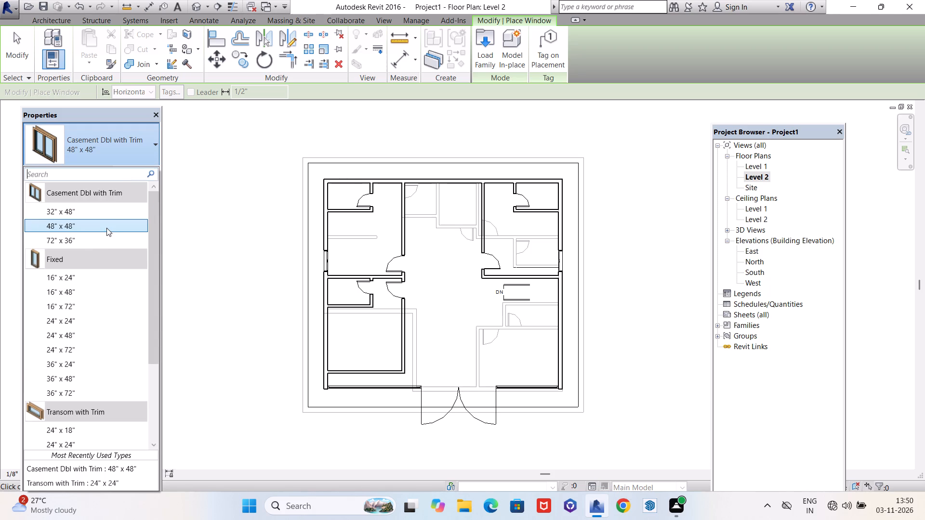
left_click(106, 228)
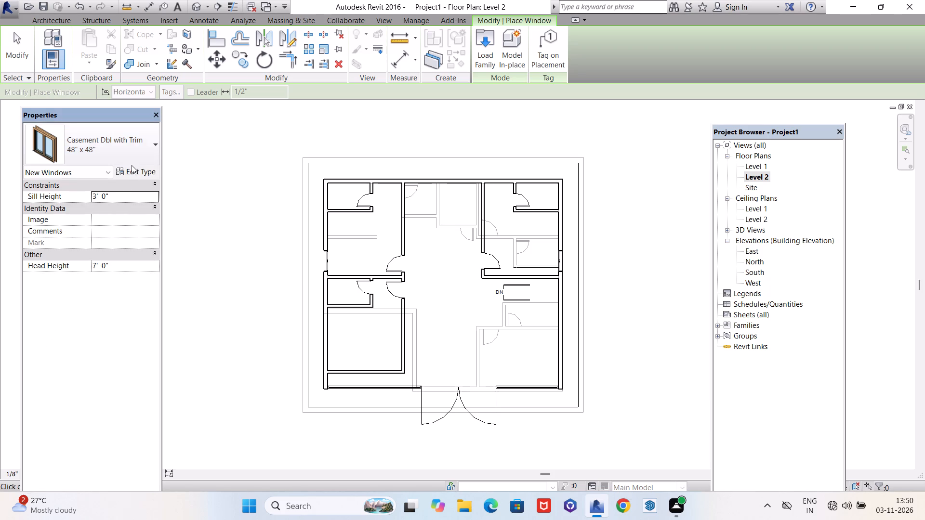
left_click(133, 134)
left_click(118, 237)
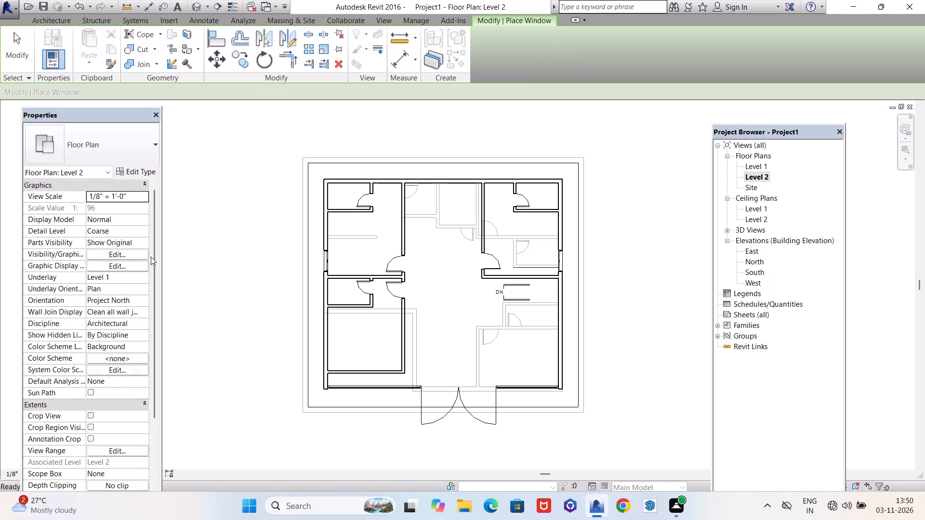
scroll(560, 356, "up", 4)
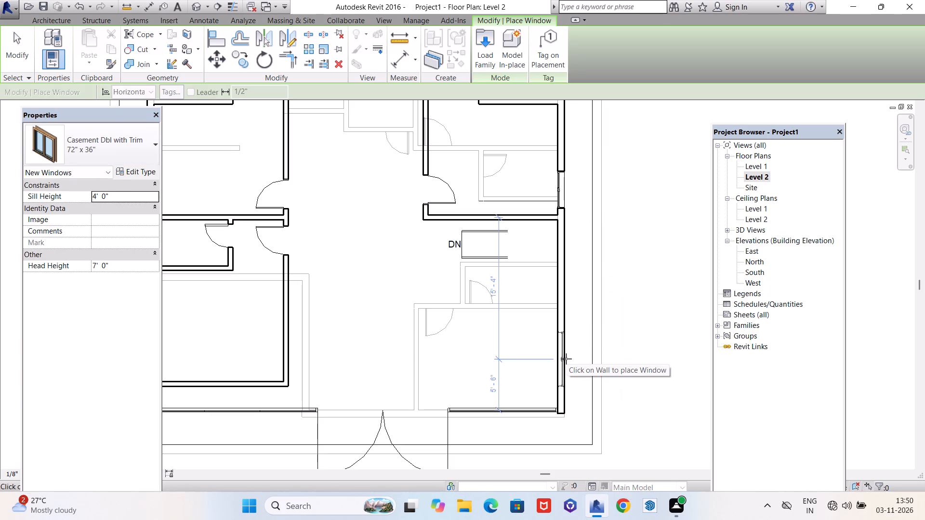
left_click(568, 332)
key("Escape")
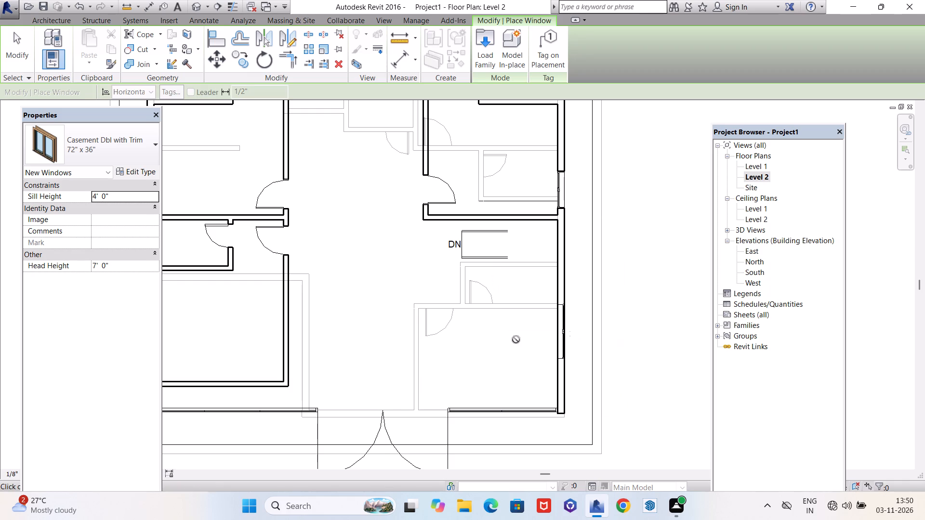
scroll(439, 341, "down", 5)
key("Escape")
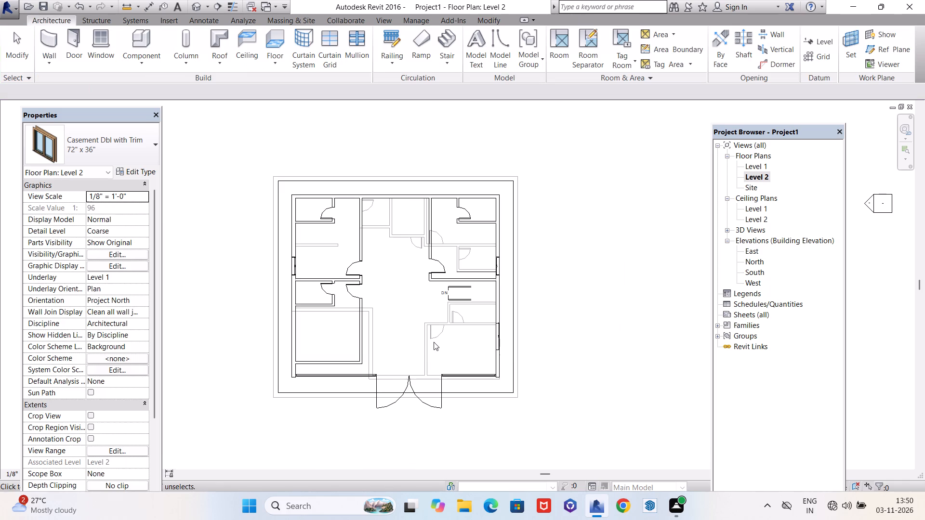
Examine the upper storey's east wall window and the south facade in the 3D view.
left_click(200, 0)
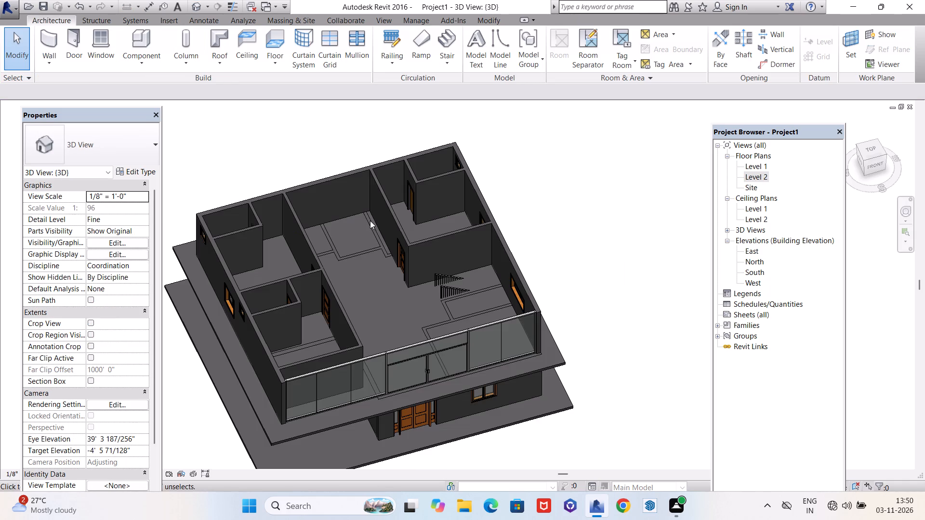
scroll(569, 269, "down", 3)
middle_click_drag(411, 346, 377, 143, "shift")
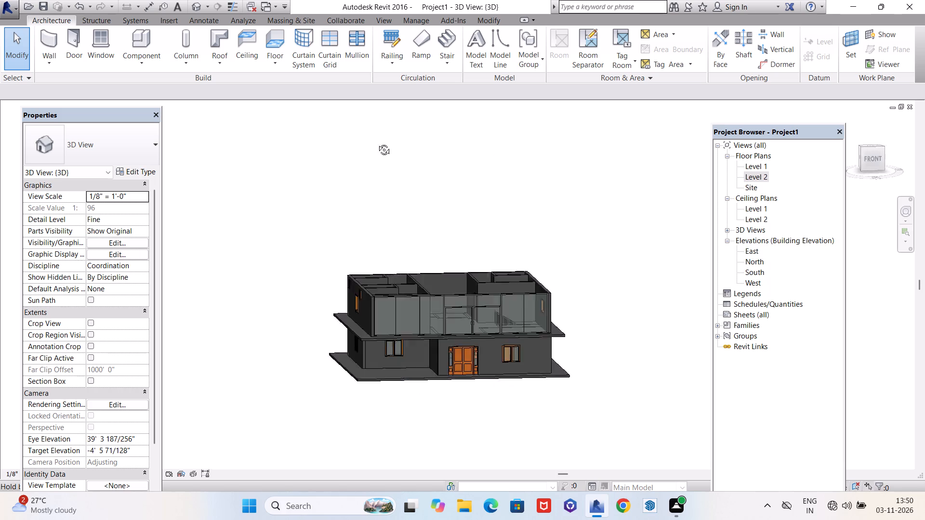
middle_click_drag(377, 143, 350, 146, "shift")
scroll(431, 338, "up", 4, "shift")
scroll(414, 363, "up", 6)
scroll(259, 356, "down", 4)
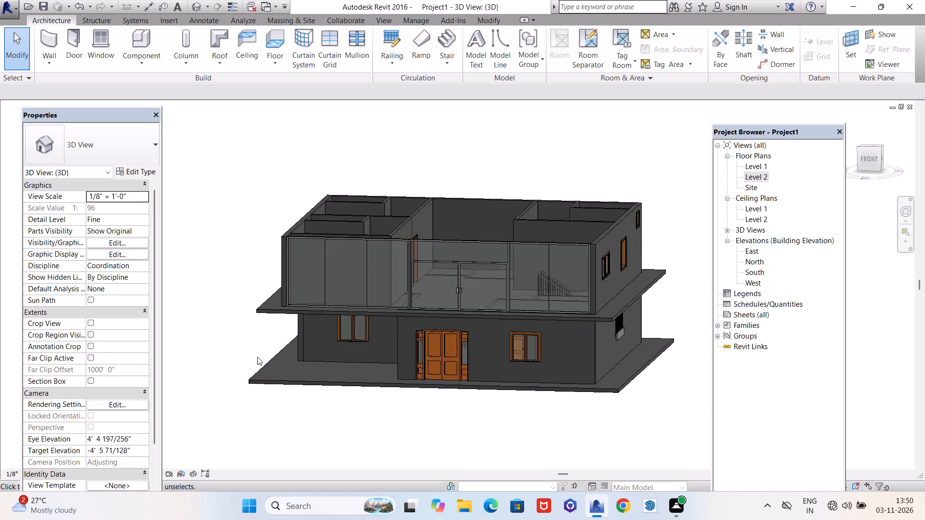
For furnishing Level 1, load the Bed-Box family from the Beds folder of the US Imperial Furniture library.
double_click(764, 164)
scroll(417, 228, "down", 2)
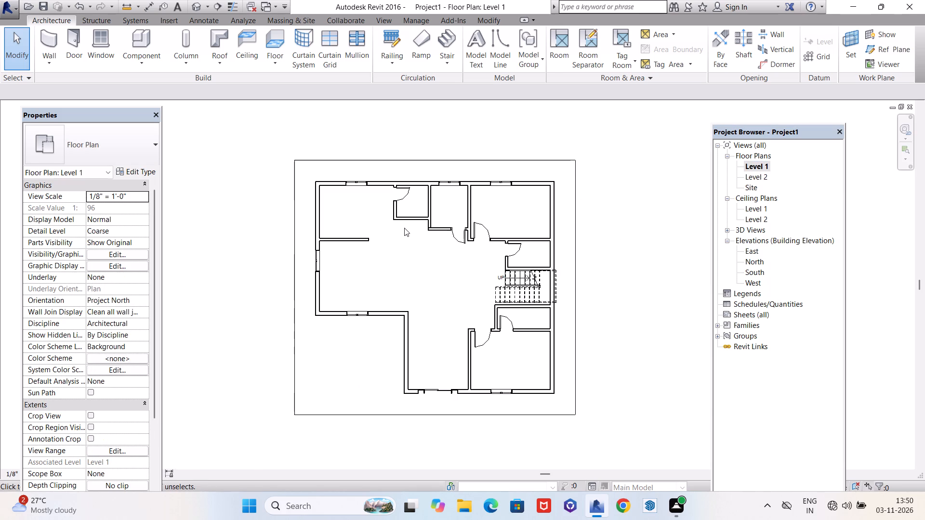
scroll(399, 228, "down", 2)
scroll(398, 271, "up", 3)
scroll(304, 245, "down", 2)
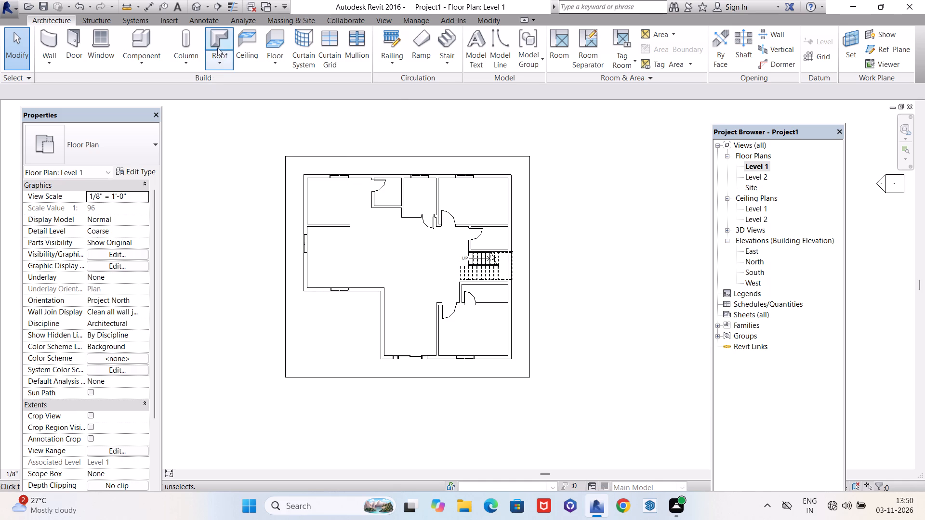
double_click(152, 42)
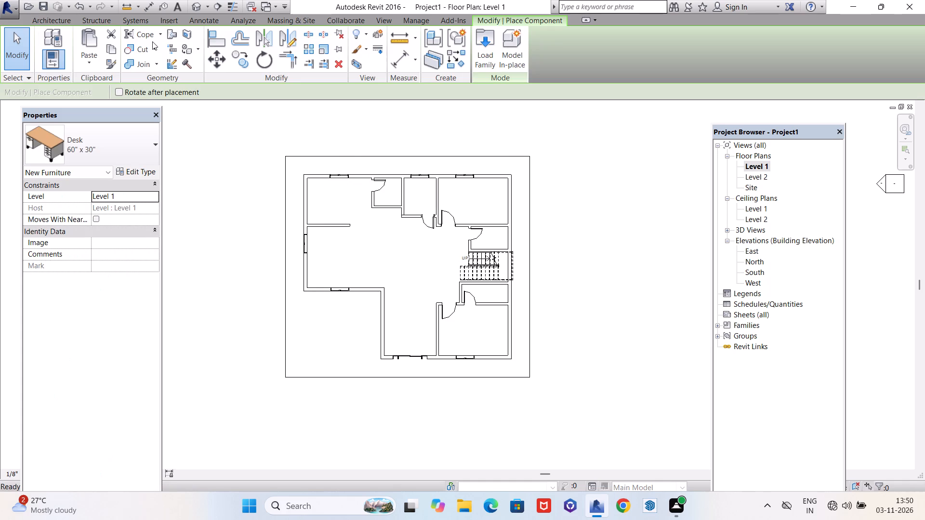
double_click(487, 45)
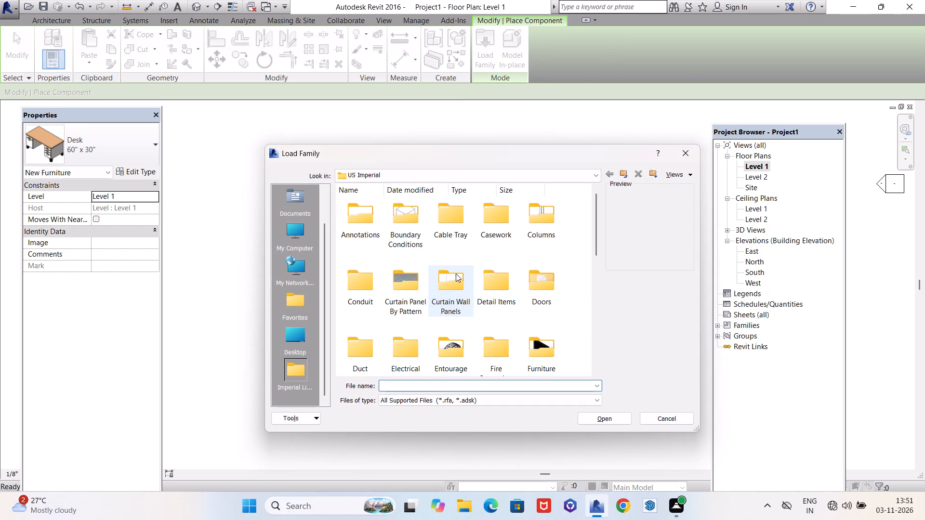
double_click(539, 351)
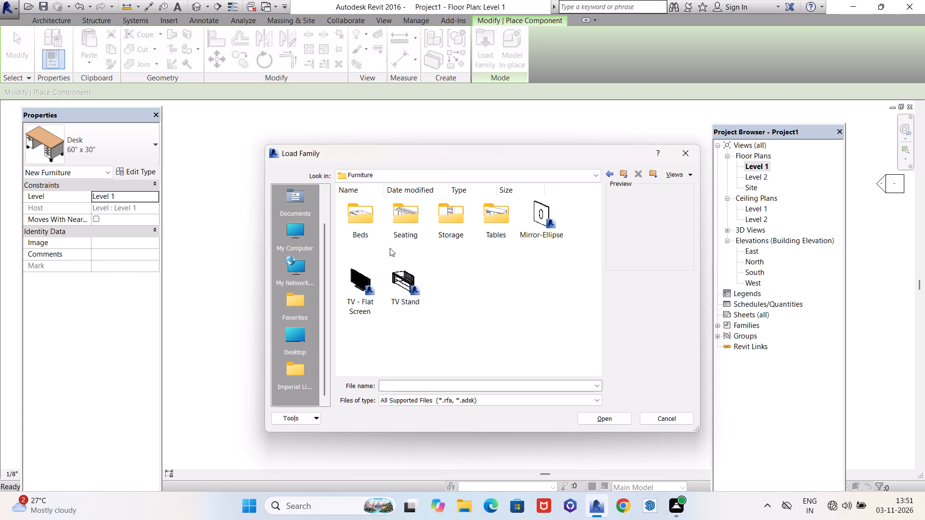
double_click(364, 217)
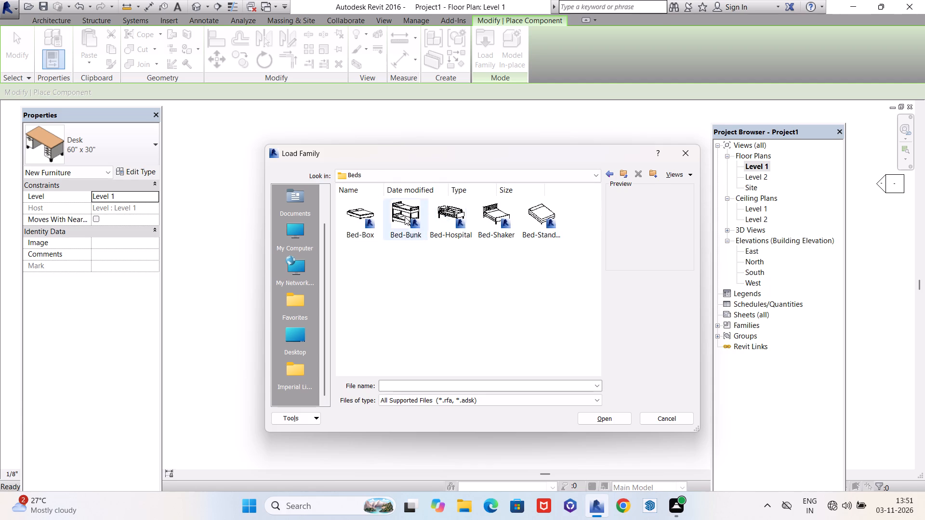
left_click(557, 214)
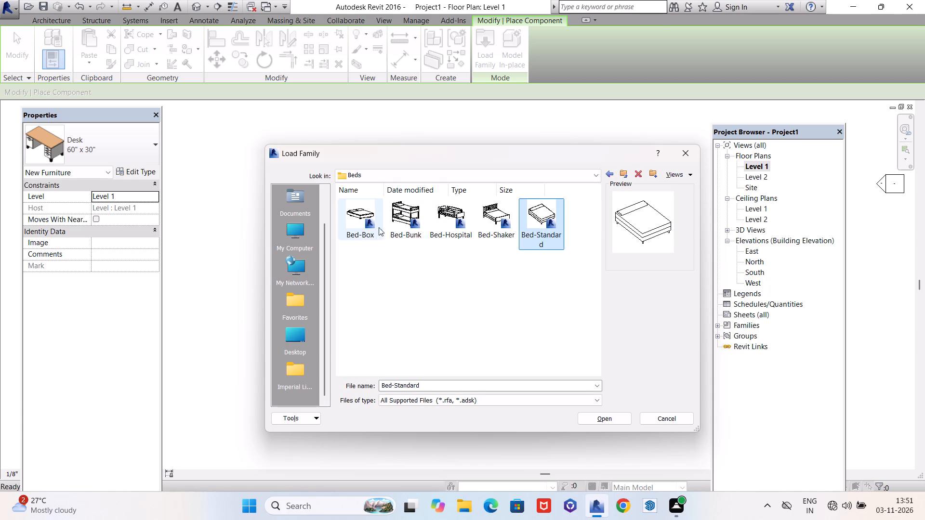
left_click(358, 205)
left_click(555, 217)
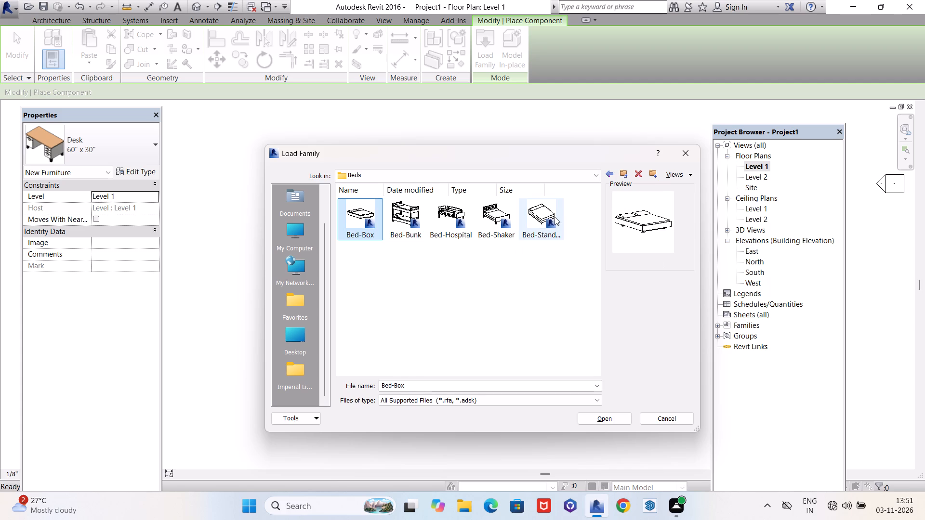
left_click(352, 207)
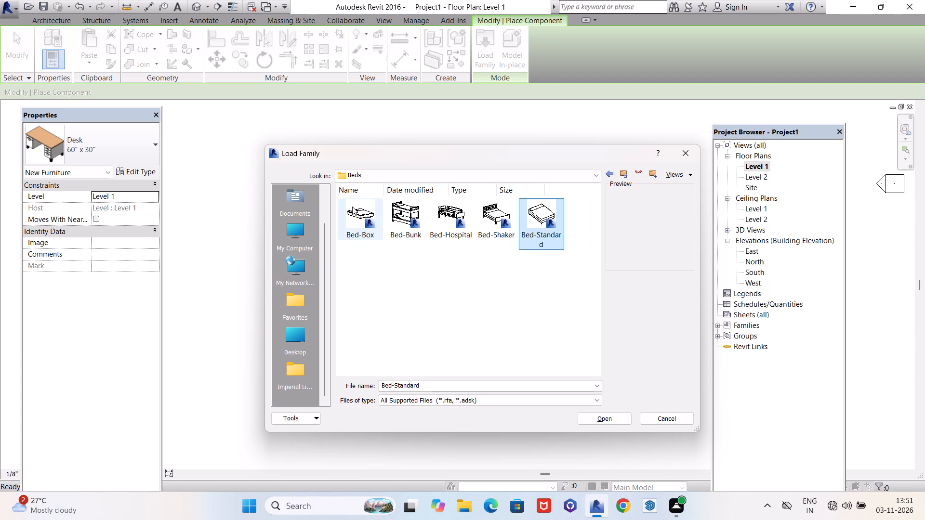
left_click(588, 416)
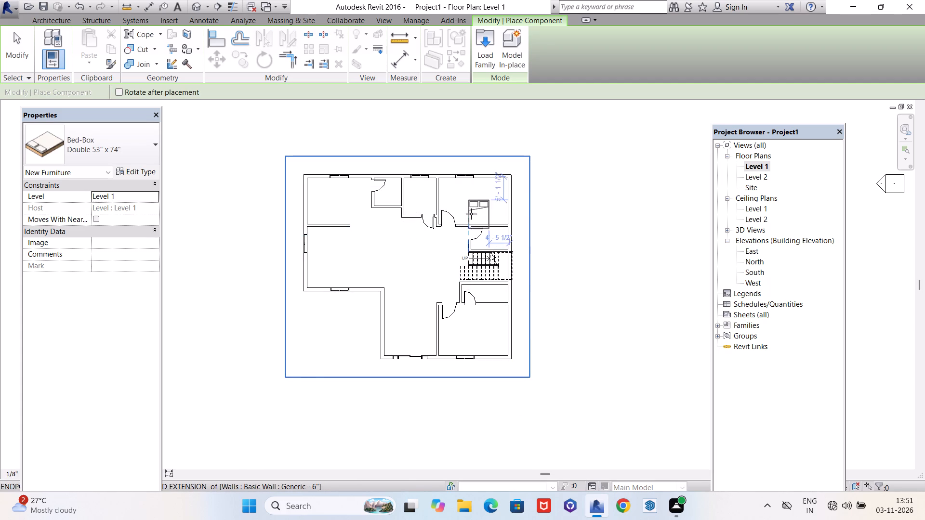
Place Double 53" x 74" Bed-Box beds in Level 1's northeast and southeast bedrooms, heads against the east wall.
key("space")
key("space")
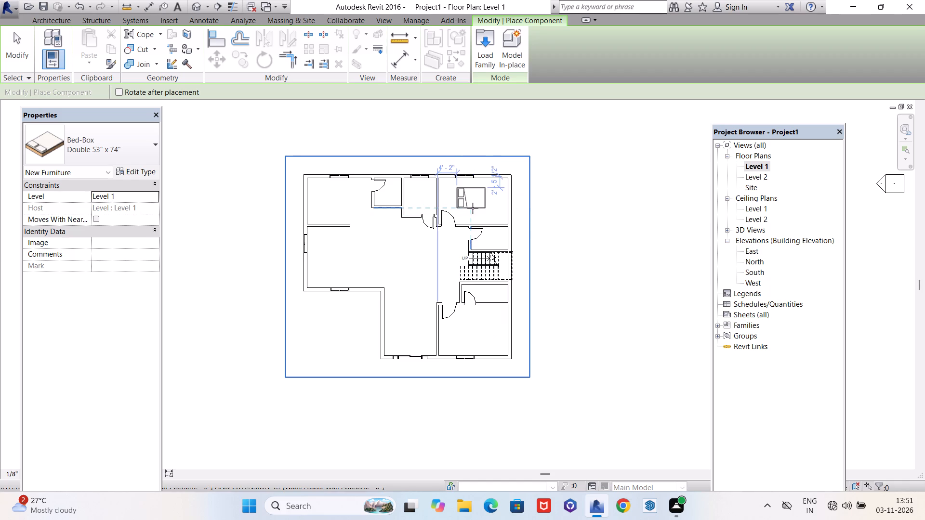
key("space")
key("space")
key("space")
key("space")
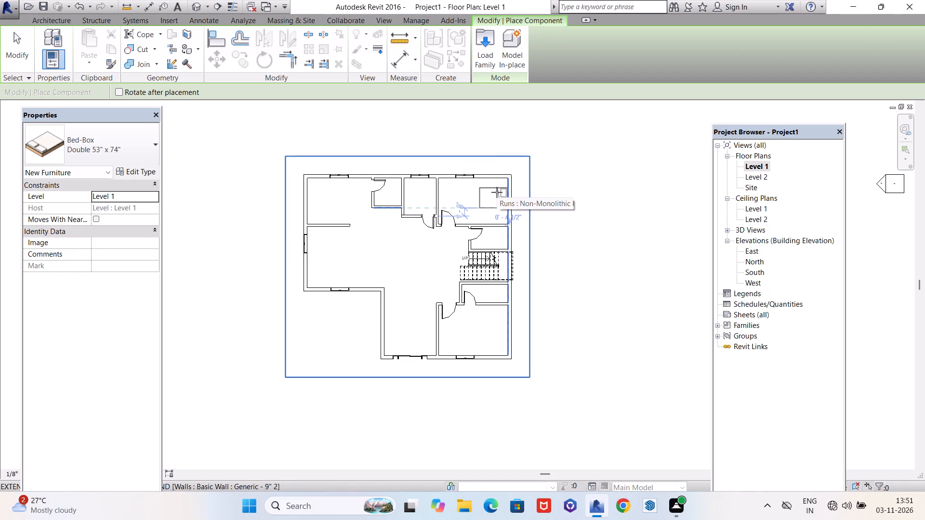
left_click(497, 192)
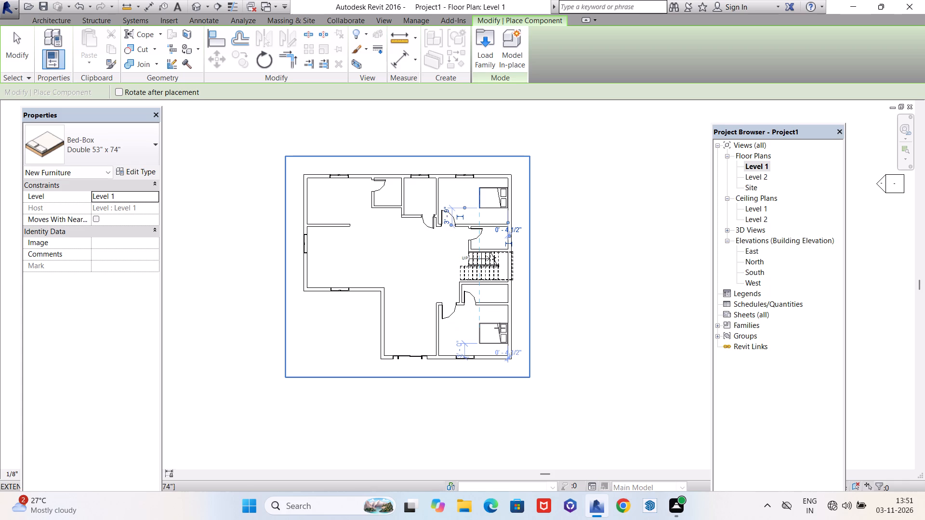
left_click(500, 328)
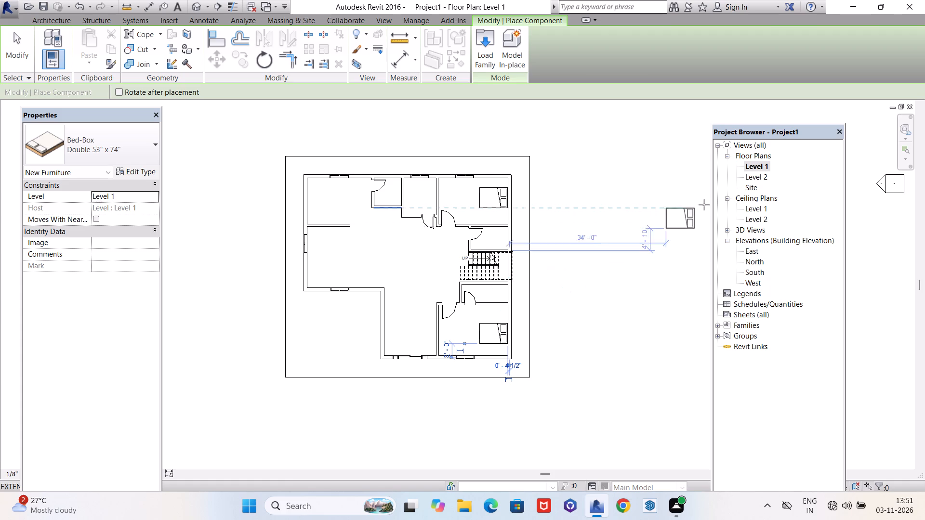
On Level 2, place Double 53" x 74" Bed-Box beds in the two large west rooms, heads against the west wall.
double_click(758, 179)
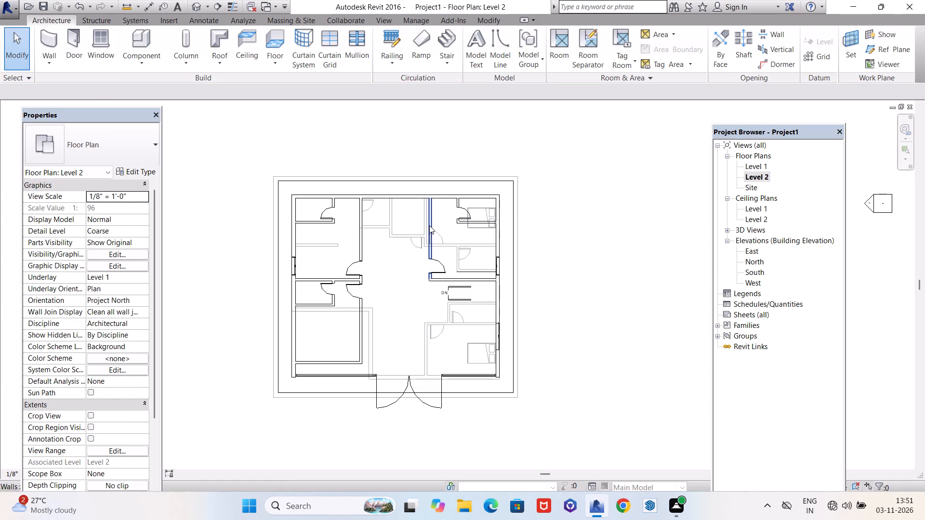
left_click(135, 47)
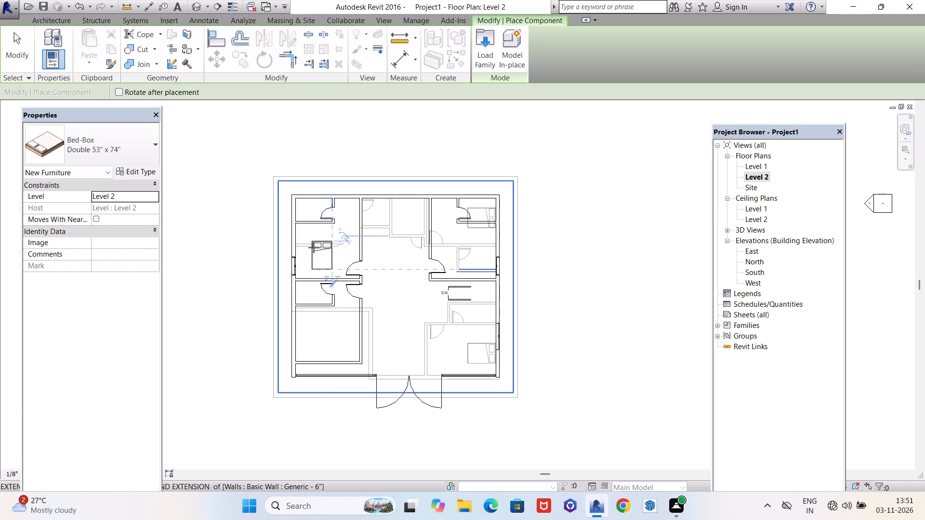
key("space")
key("space")
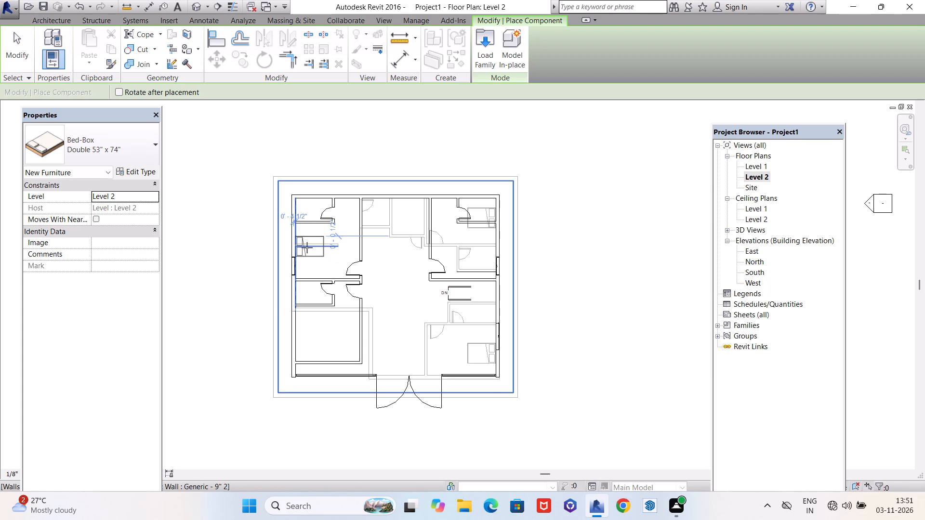
scroll(308, 246, "up", 9)
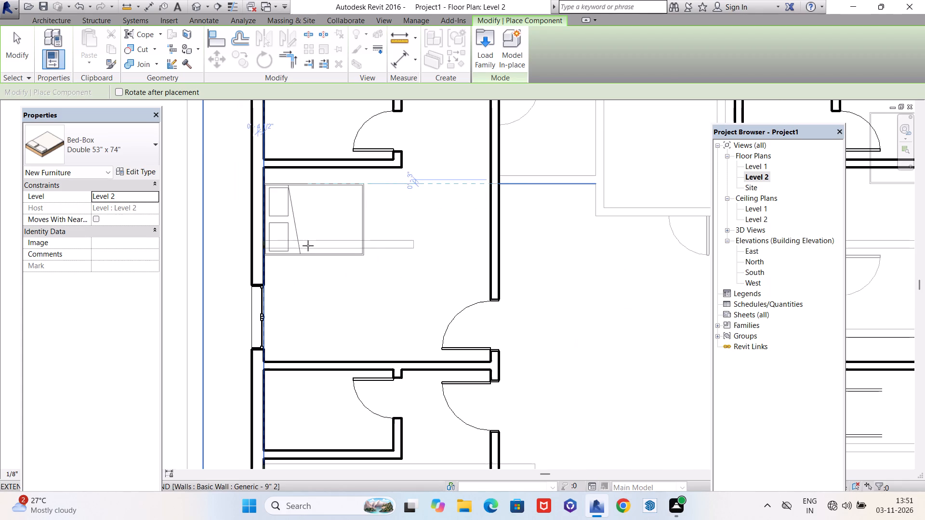
left_click(305, 247)
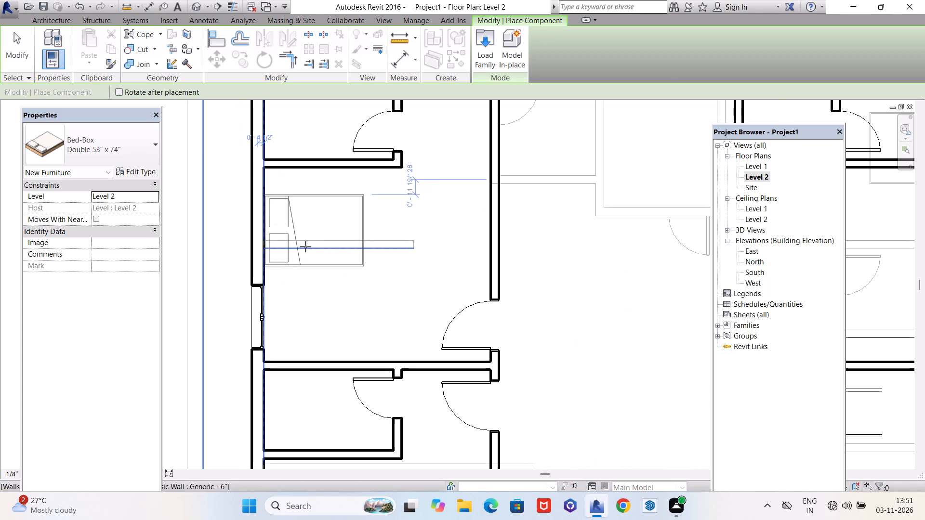
scroll(281, 247, "down", 10)
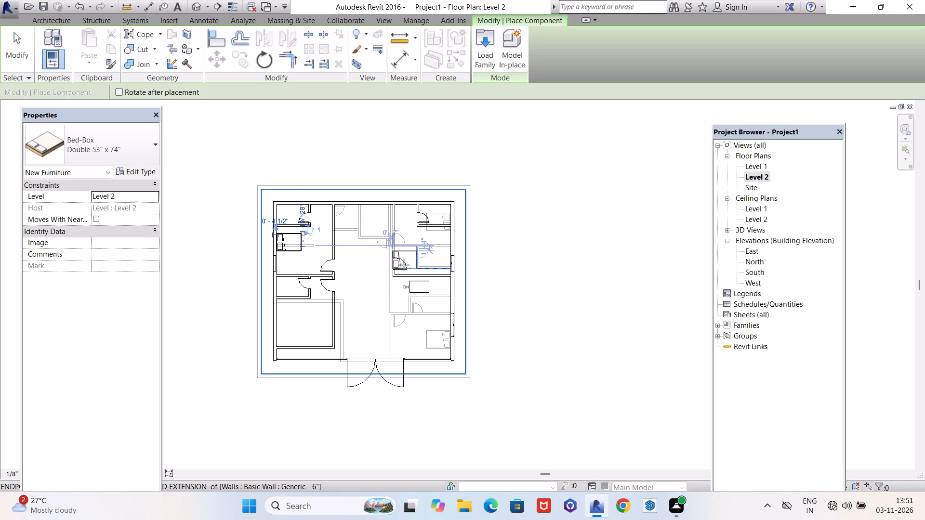
scroll(287, 326, "up", 3)
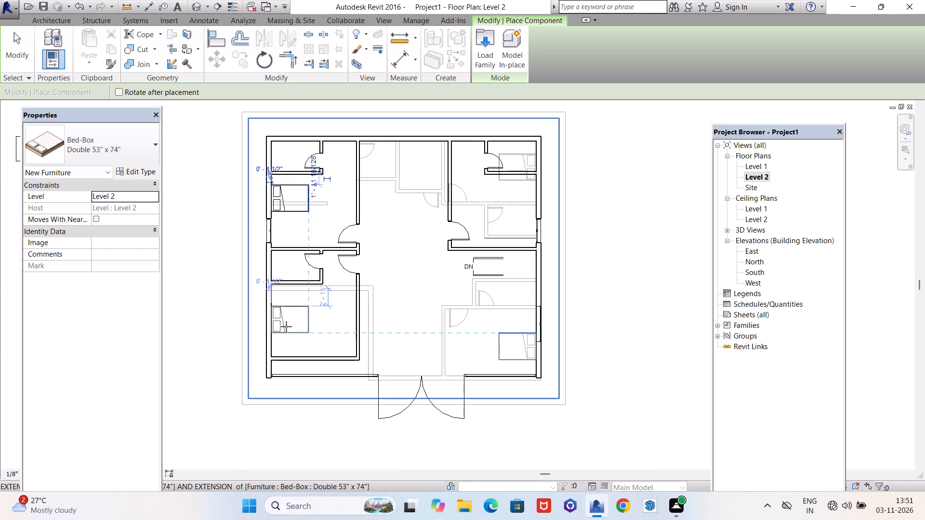
left_click(286, 326)
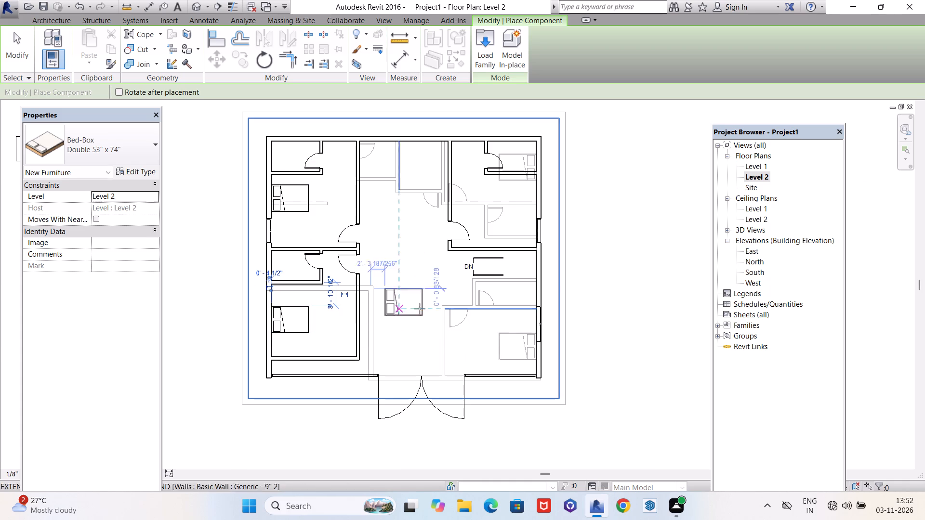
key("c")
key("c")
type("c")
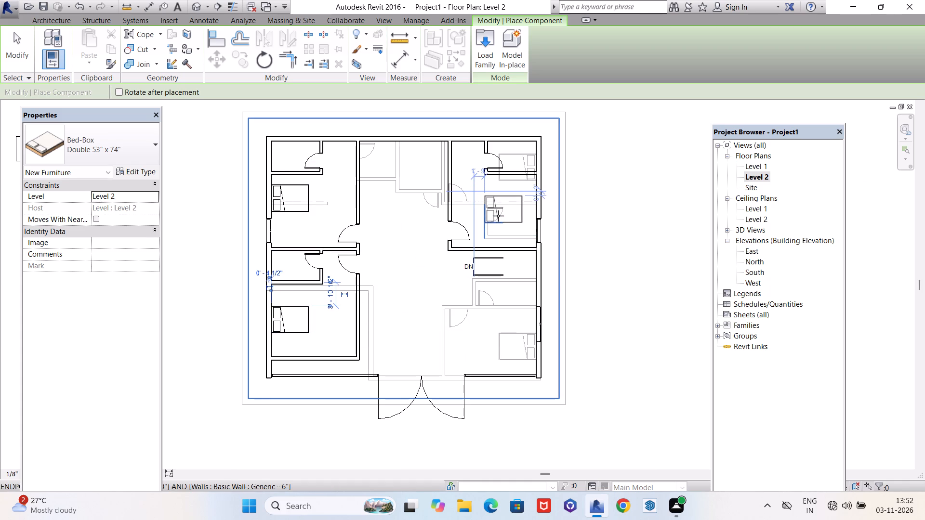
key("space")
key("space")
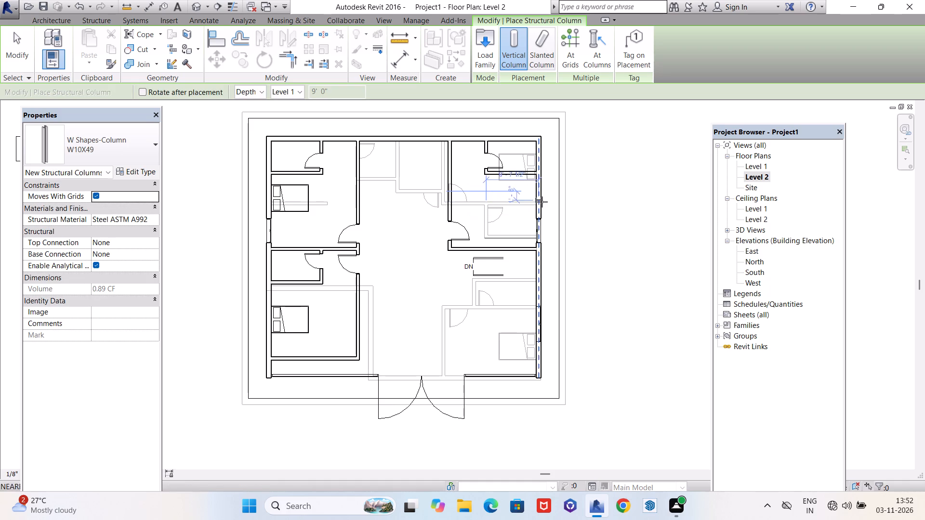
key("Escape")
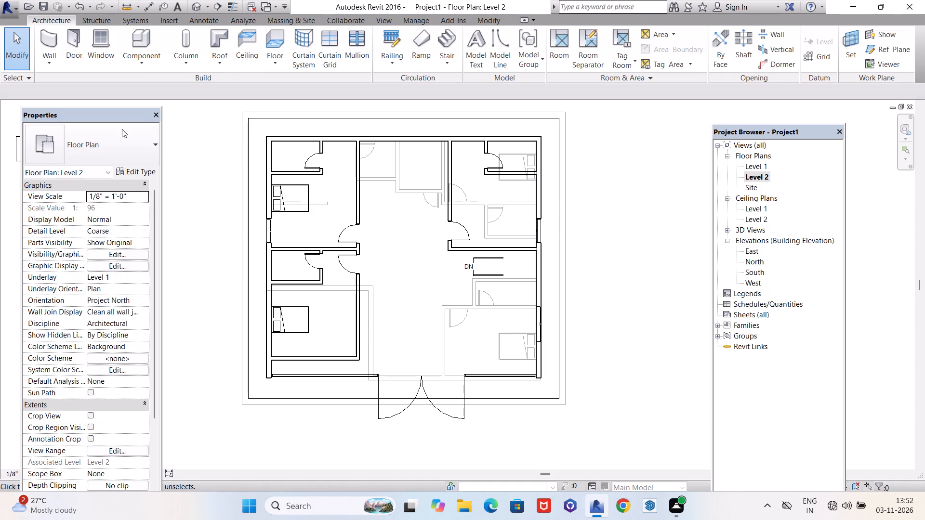
Place a Double 53" x 74" Bed-Box bed in Level 2's northeast bedroom, with its head against the east wall.
left_click(143, 38)
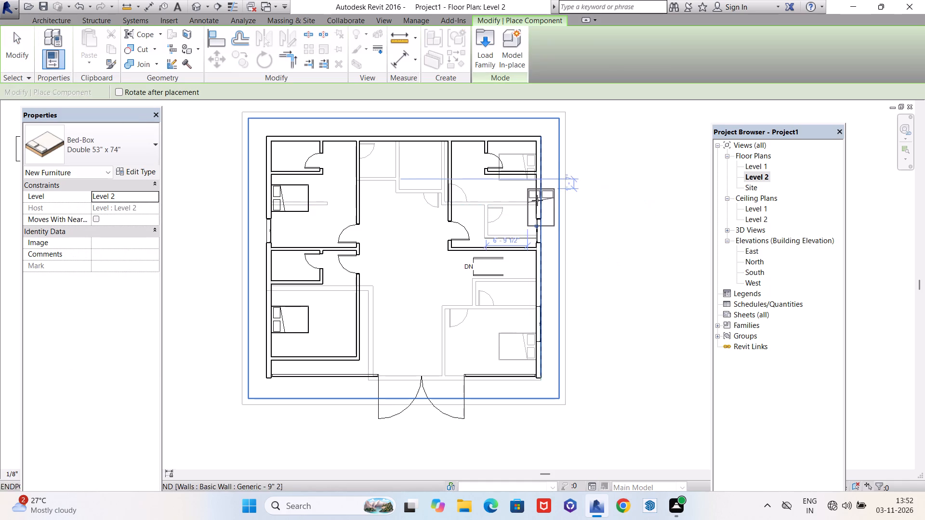
key("space")
key("space")
key("space")
key("space")
key("space")
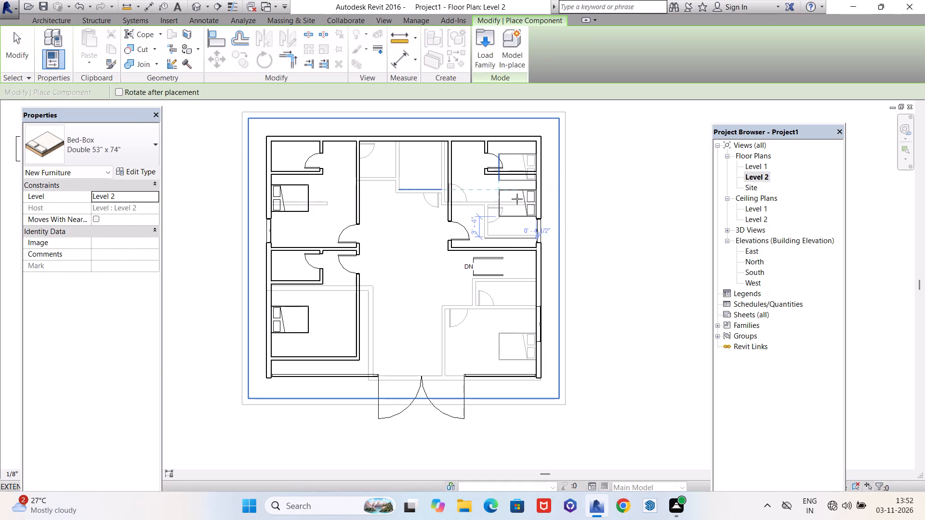
scroll(517, 195, "up", 3)
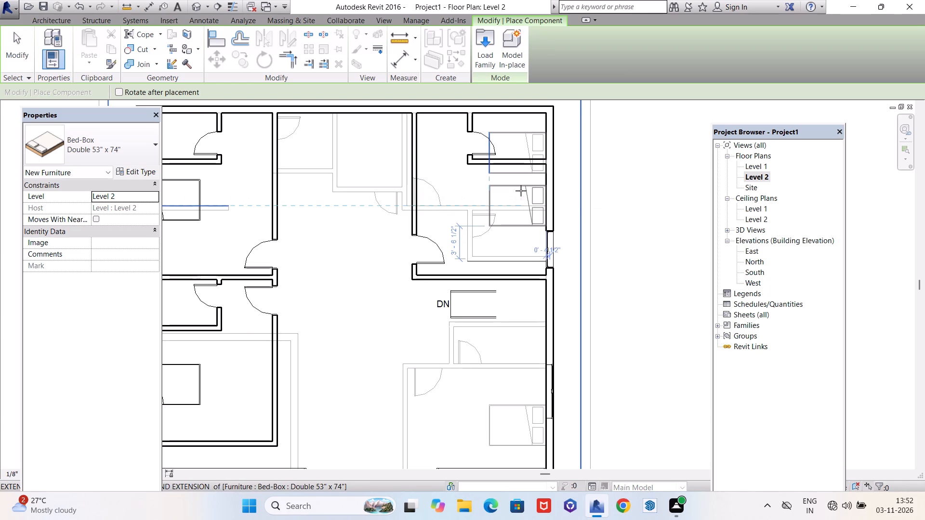
left_click(521, 191)
key("Escape")
key("Escape")
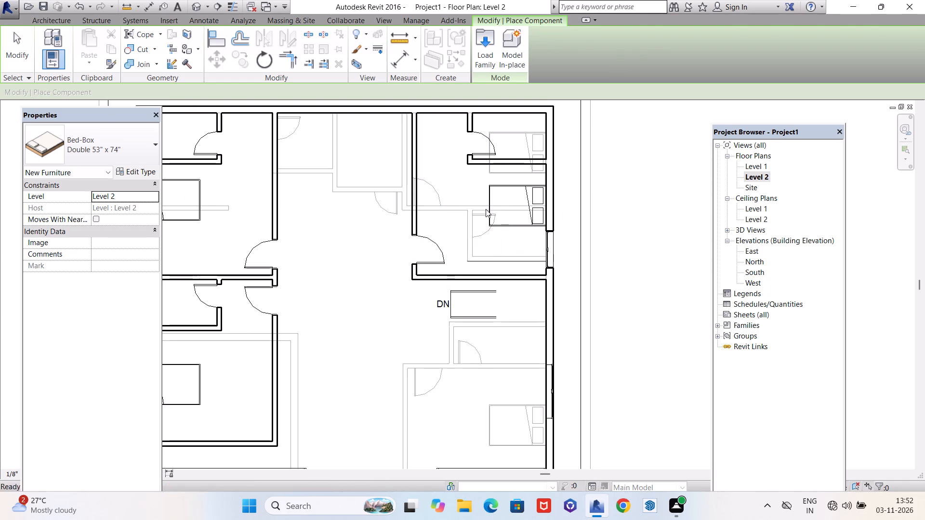
Nudge the northeast bedroom's bed on Level 2 slightly west, away from the east wall.
left_click(496, 216)
left_click(489, 224)
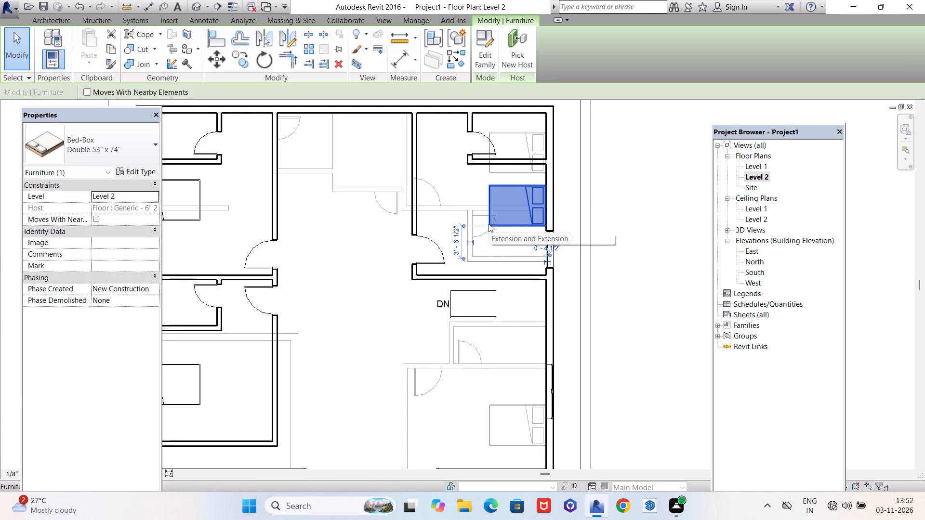
key("Left")
scroll(588, 244, "down", 2)
key("grave")
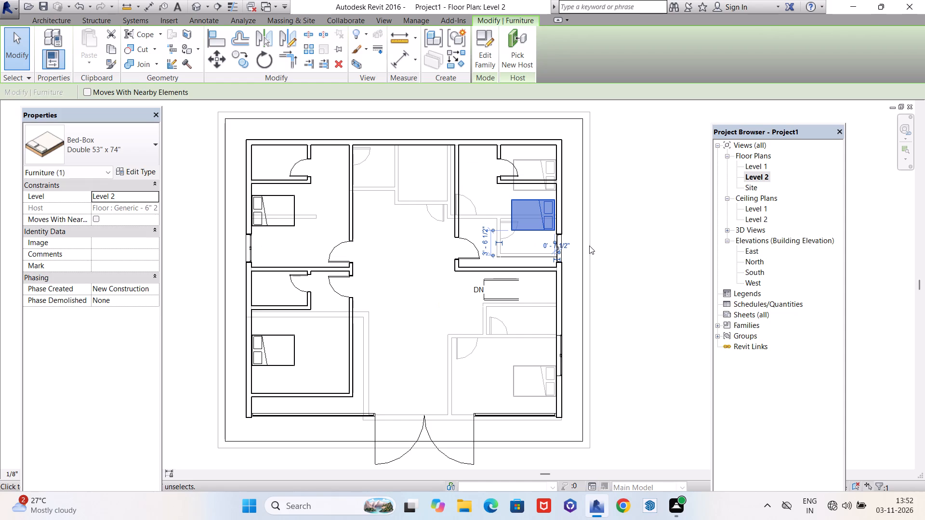
key("Escape")
Return to the Level 1 floor plan to continue furnishing that storey.
double_click(751, 168)
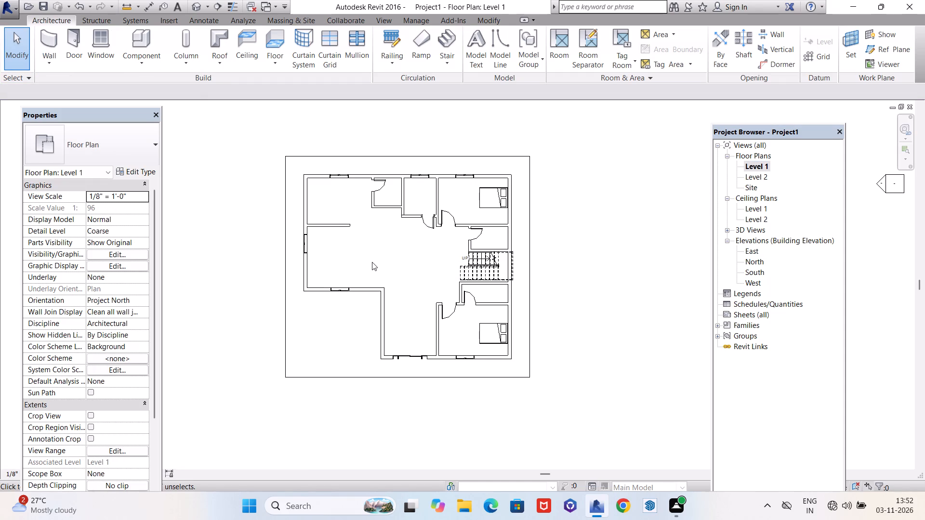
scroll(372, 262, "up", 3)
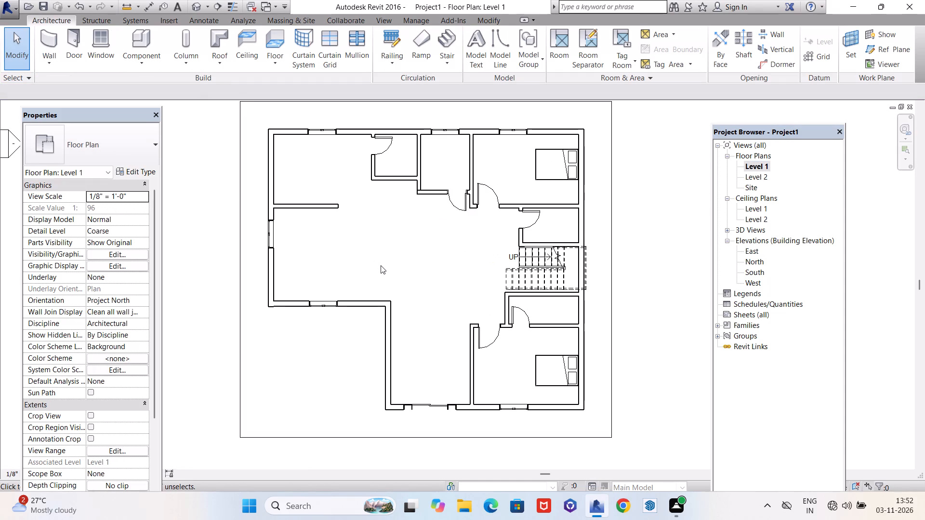
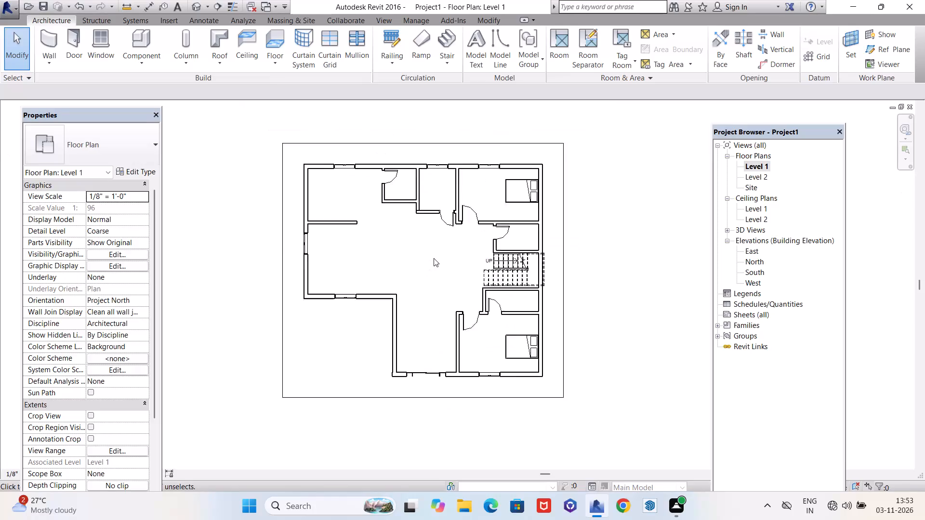
Load the Sofa-Corbu family from the Seating folder of the Furniture library for placement as a component.
scroll(434, 258, "up", 1)
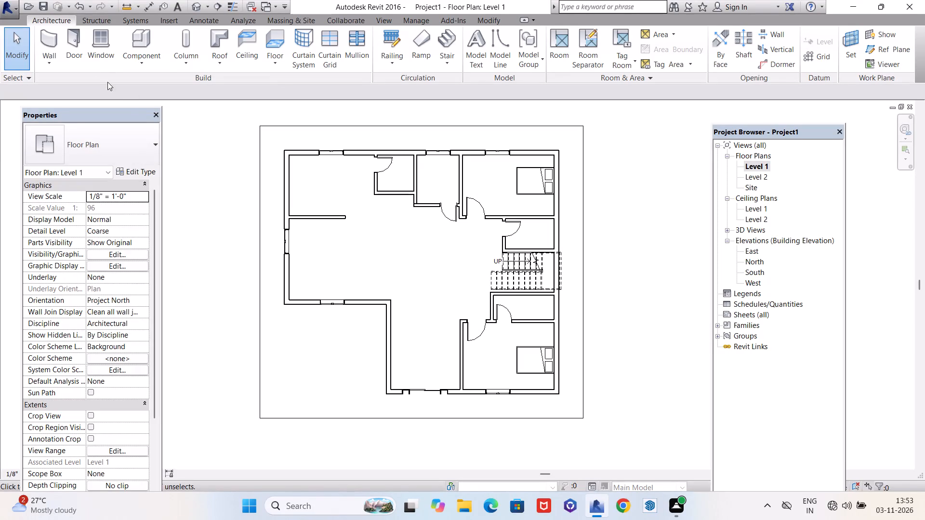
left_click(142, 29)
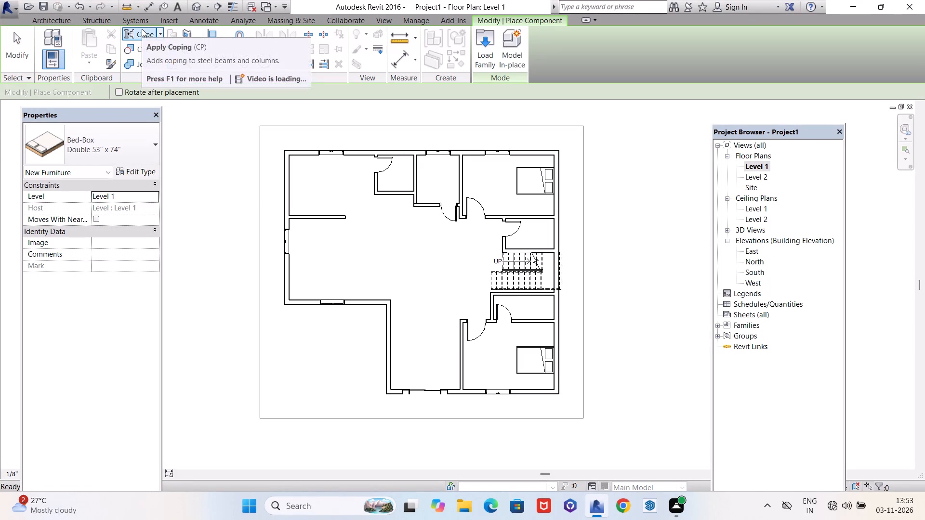
left_click(486, 42)
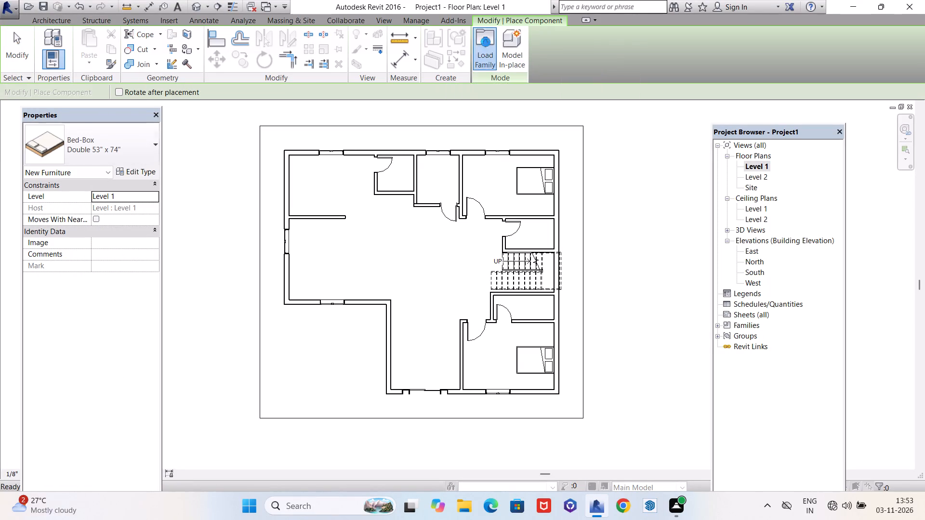
double_click(551, 341)
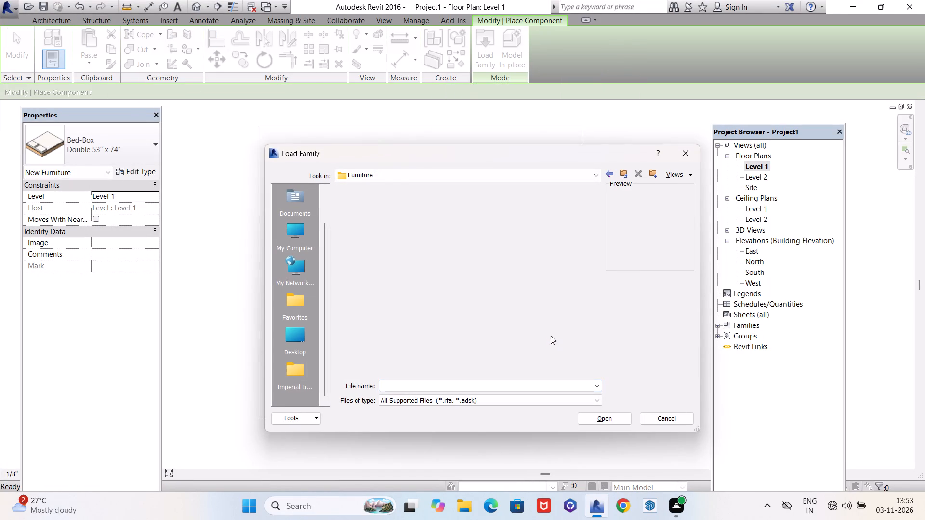
double_click(409, 212)
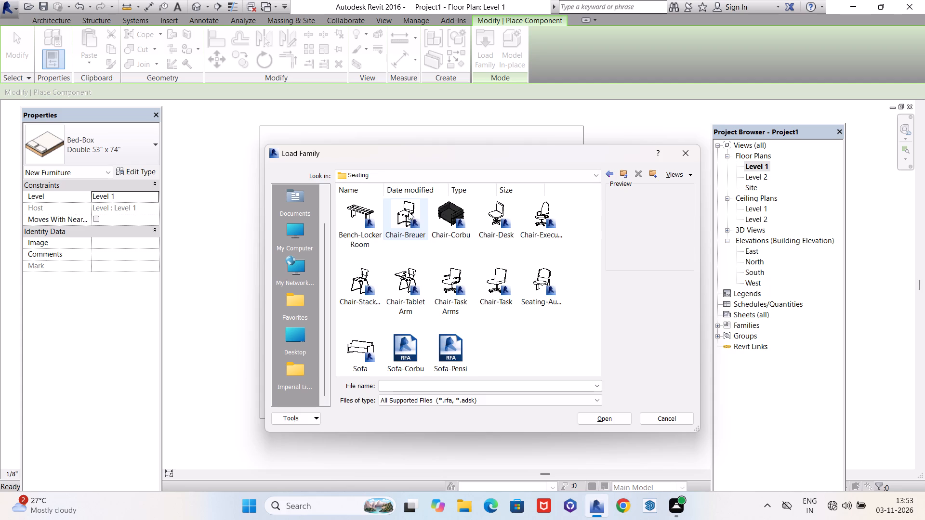
left_click(405, 341)
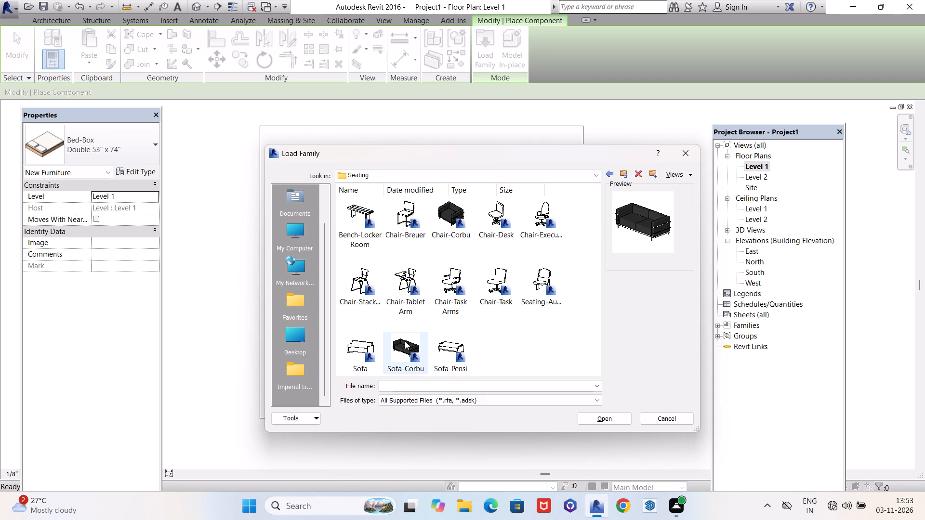
left_click(608, 417)
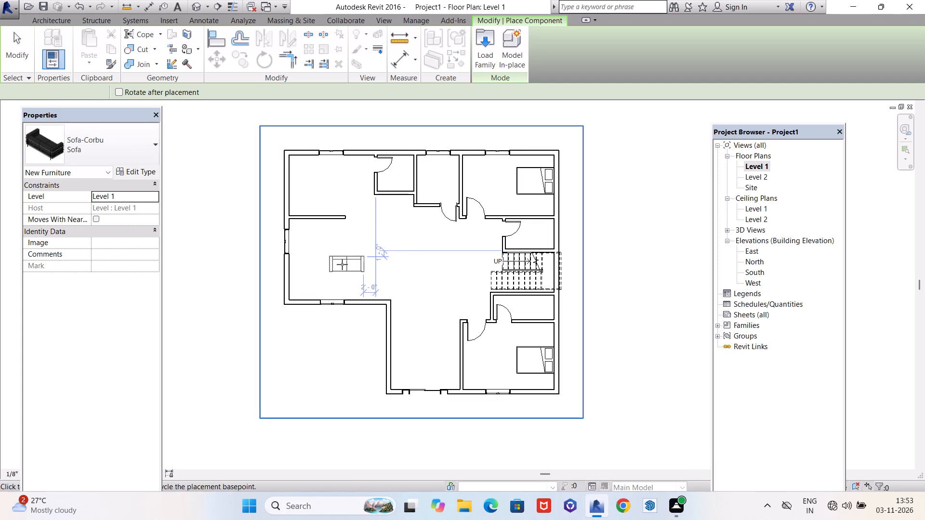
Place a sofa rotated parallel to the living area's west wall, about 1'-6" from it and 4'-6" below the partition.
scroll(327, 263, "up", 3)
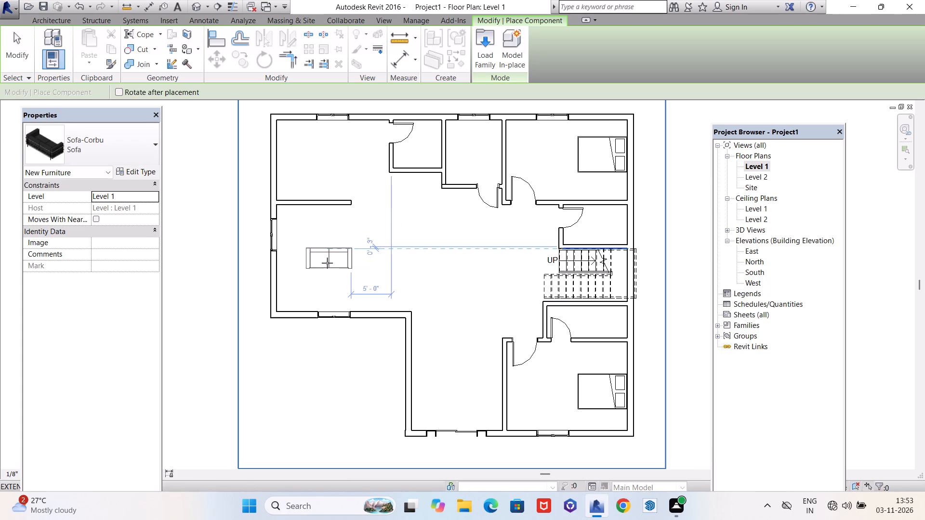
key("space")
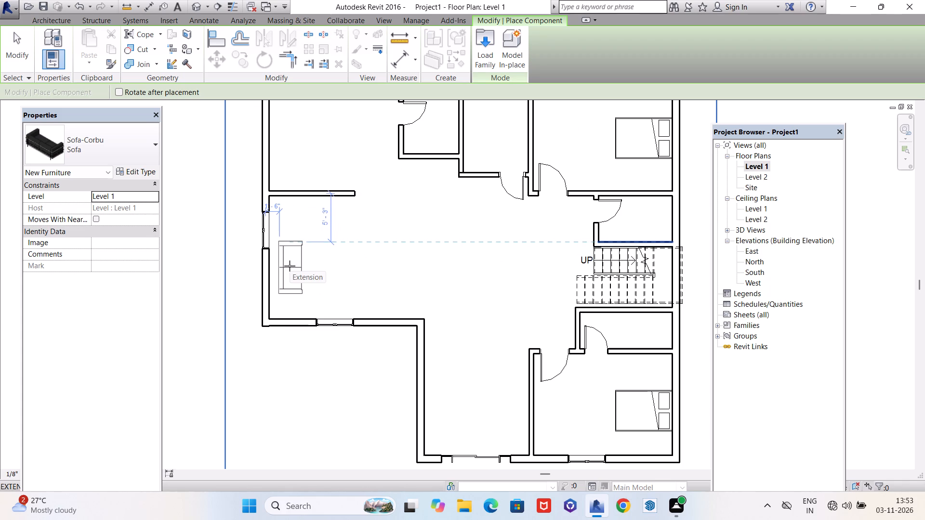
left_click(289, 260)
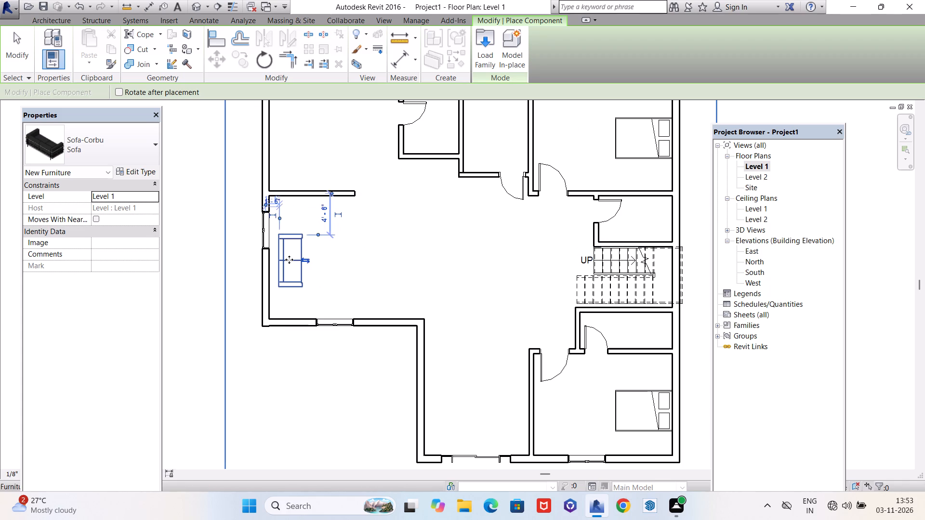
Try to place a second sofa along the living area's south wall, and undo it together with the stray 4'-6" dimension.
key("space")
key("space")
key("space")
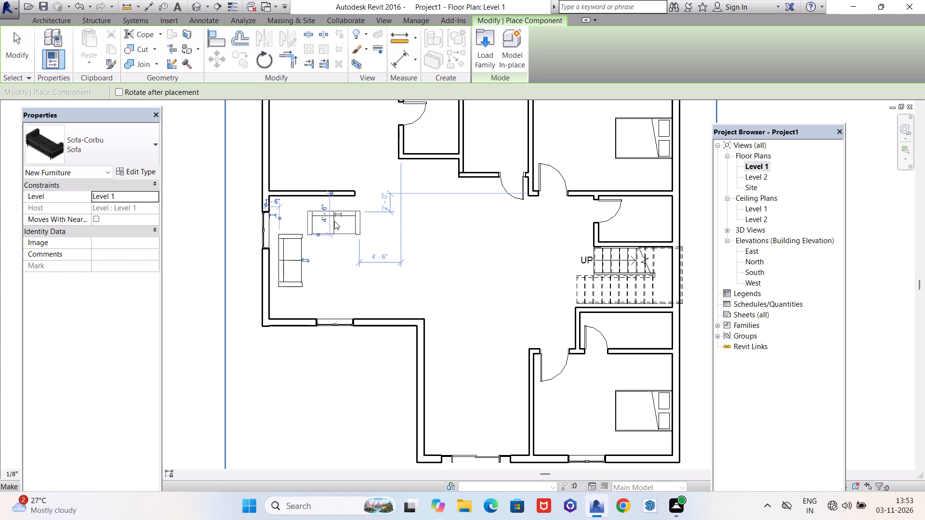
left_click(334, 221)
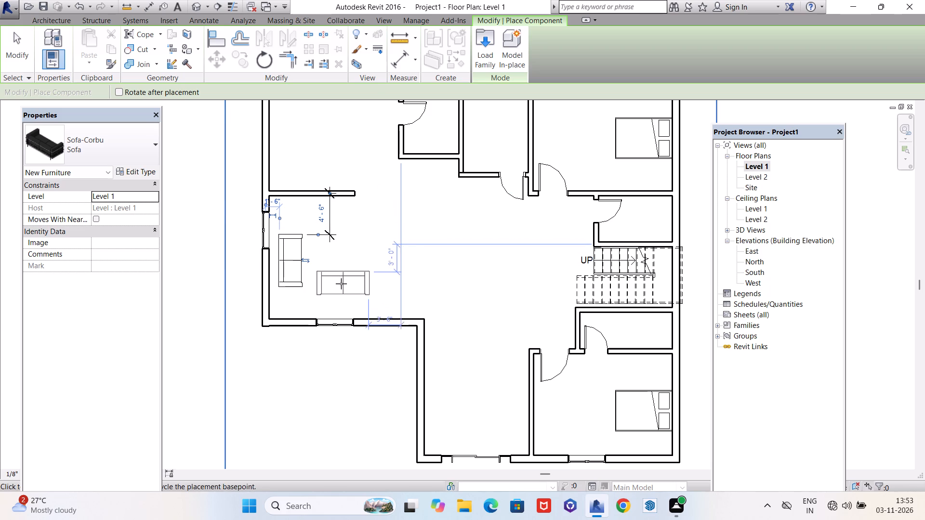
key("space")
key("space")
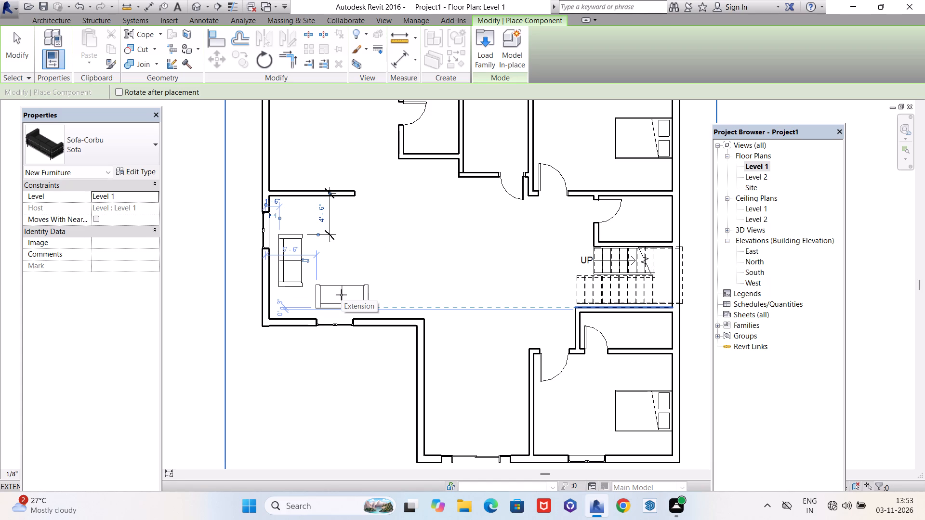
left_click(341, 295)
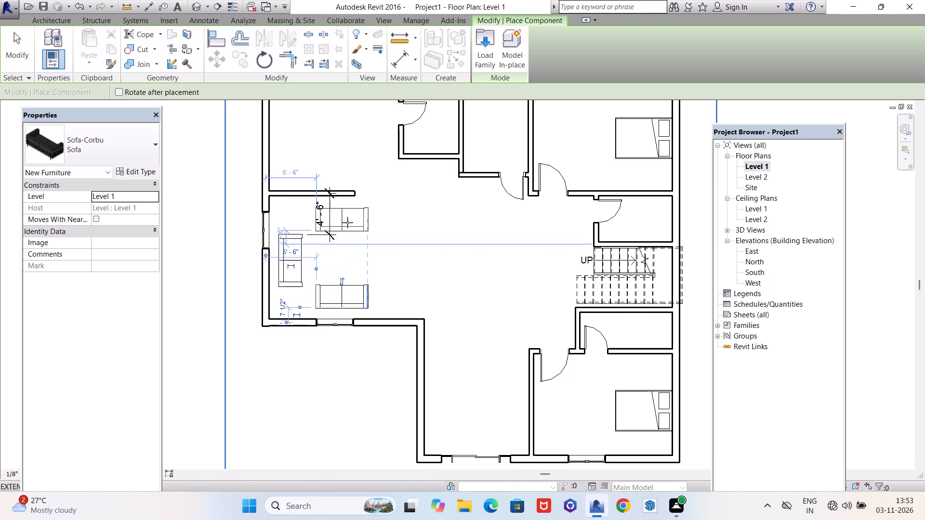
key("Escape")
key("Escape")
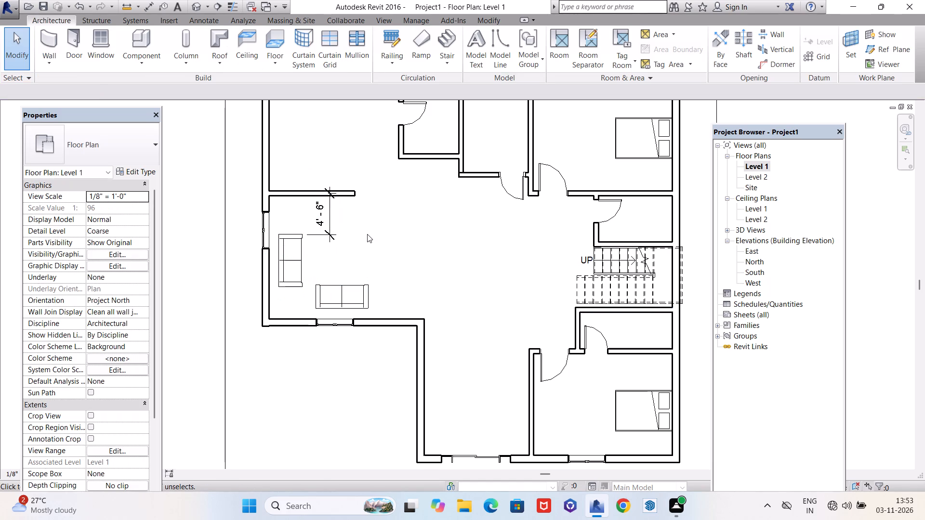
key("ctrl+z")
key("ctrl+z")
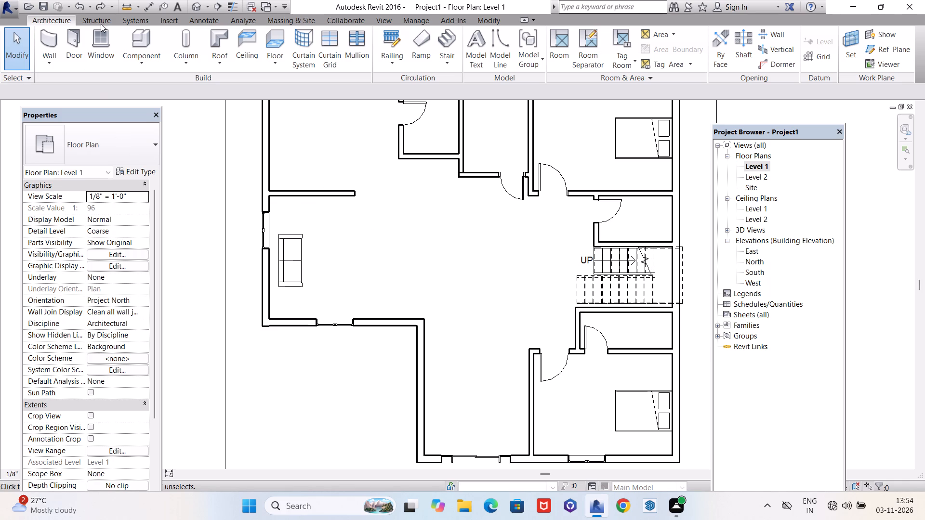
Place two facing sofas, one about 2'-0" below the partition and one rotated 180° about 6'-0" from the west wall.
left_click(135, 45)
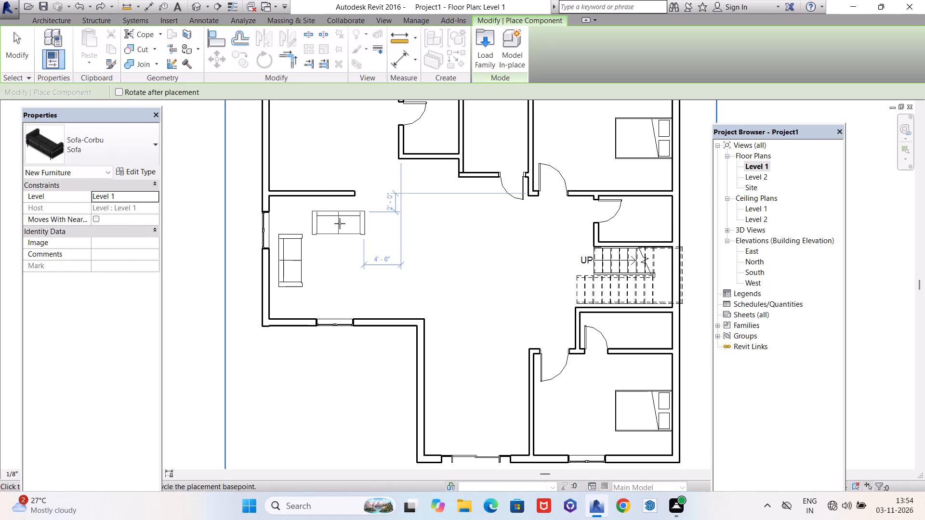
left_click(340, 223)
key("space")
key("space")
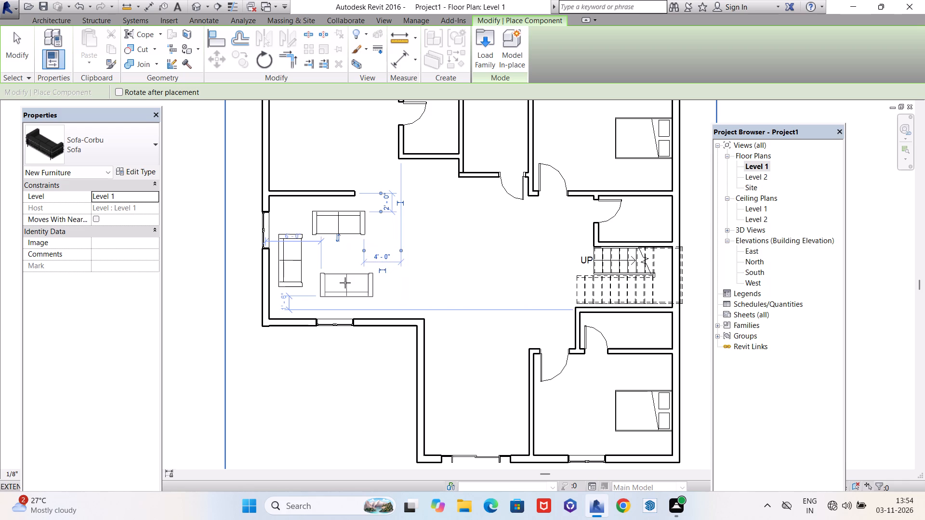
left_click(345, 283)
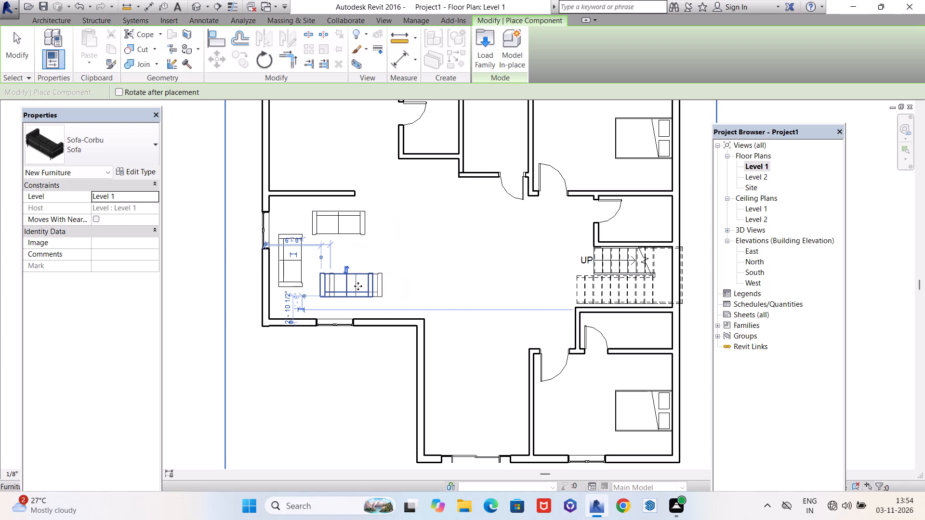
key("Escape")
key("Escape")
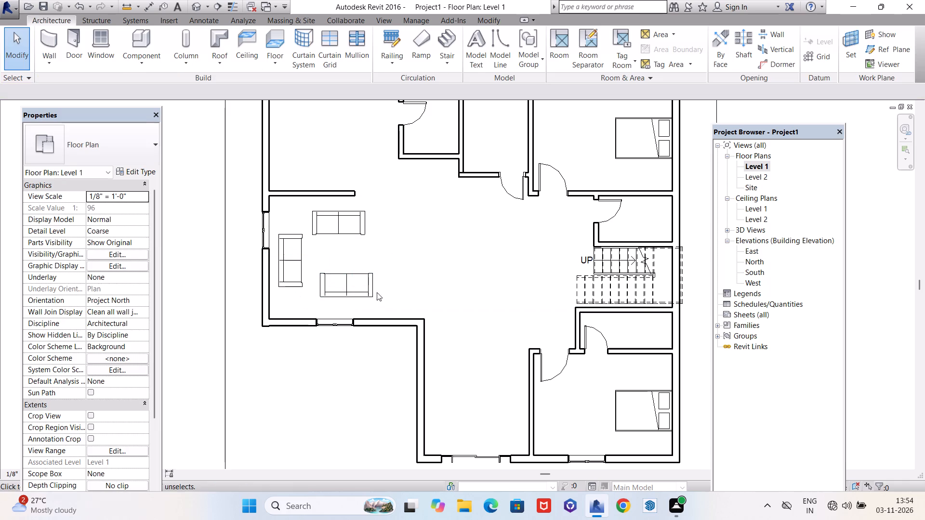
Nudge the south sofa down to about 1'-4 1/2" from the living area's south wall.
left_click(370, 290)
key("Down")
key("Down")
key("Down")
key("Down")
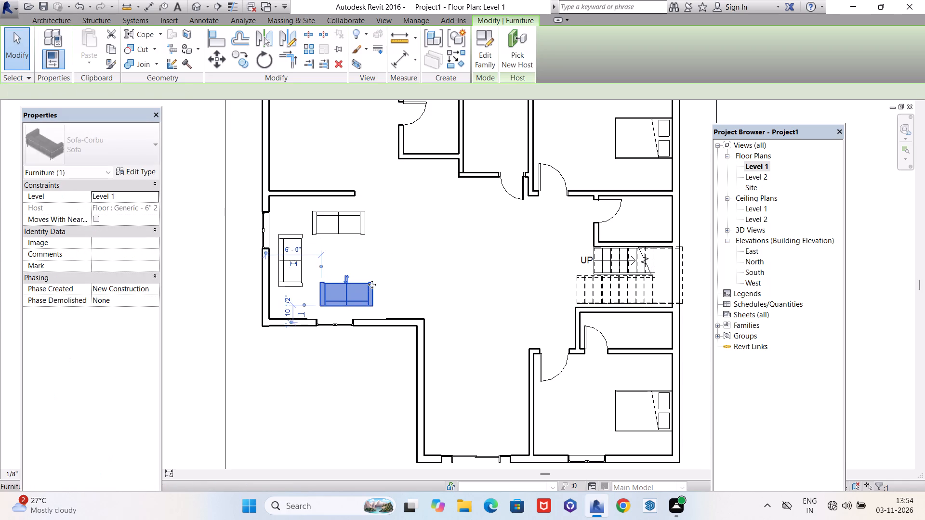
key("Down")
key("Down")
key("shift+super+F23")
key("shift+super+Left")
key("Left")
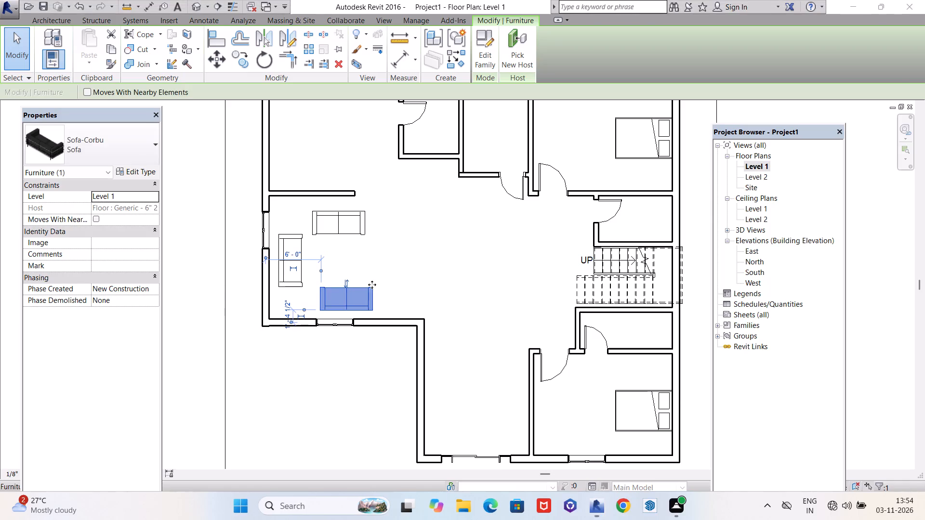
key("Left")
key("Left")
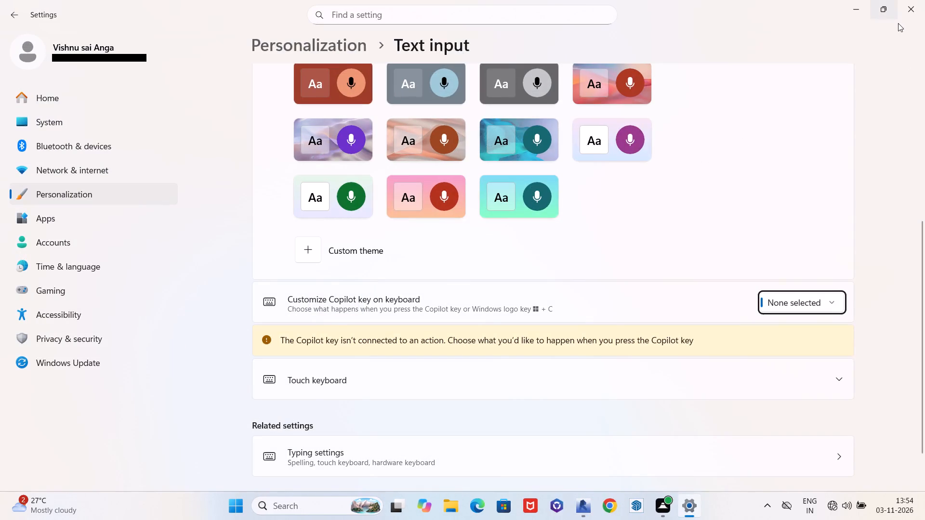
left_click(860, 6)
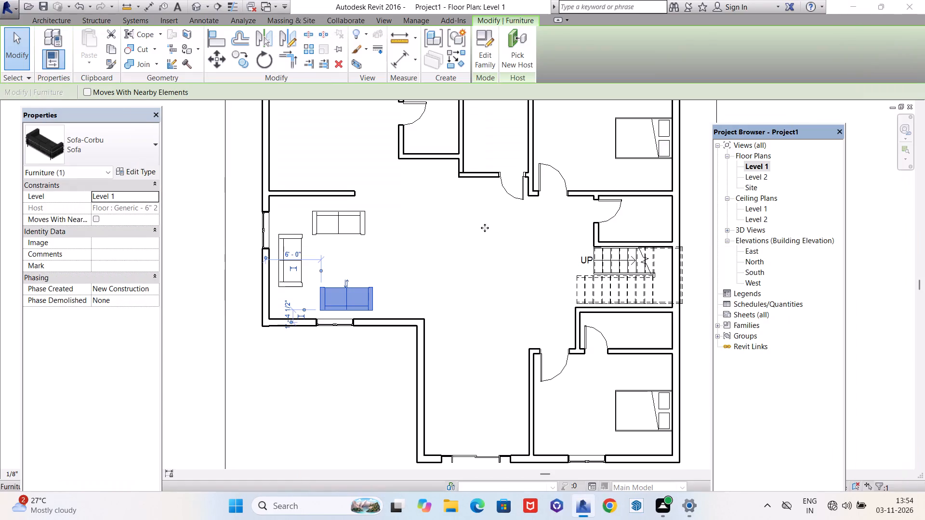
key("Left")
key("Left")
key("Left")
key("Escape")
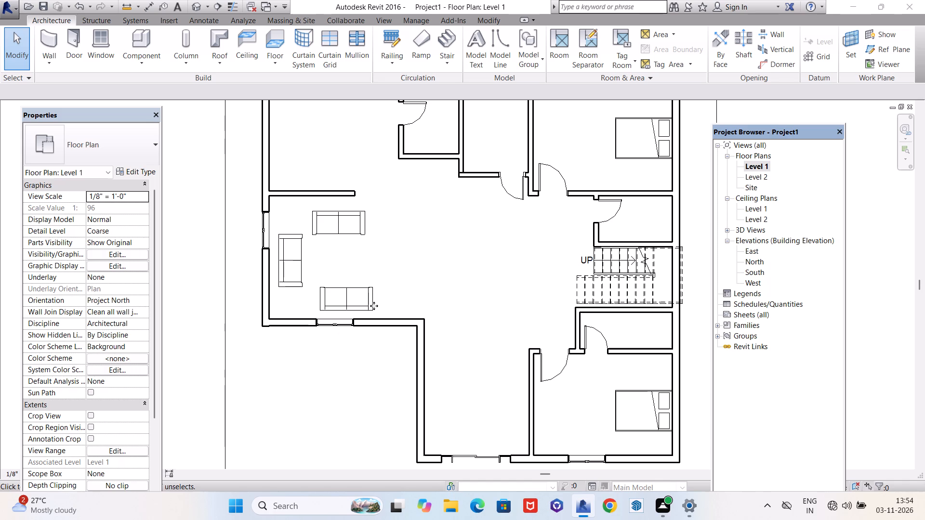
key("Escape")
Nudge the south sofa to about 4'-9" from the west wall and 0'-10 1/2" from the south wall.
left_click(374, 306)
key("Left")
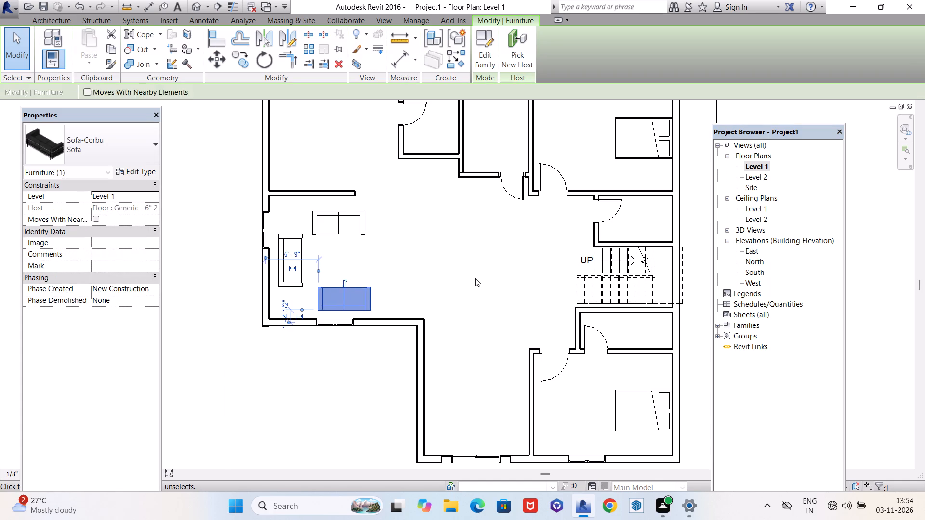
key("Left")
key("Down")
key("Left")
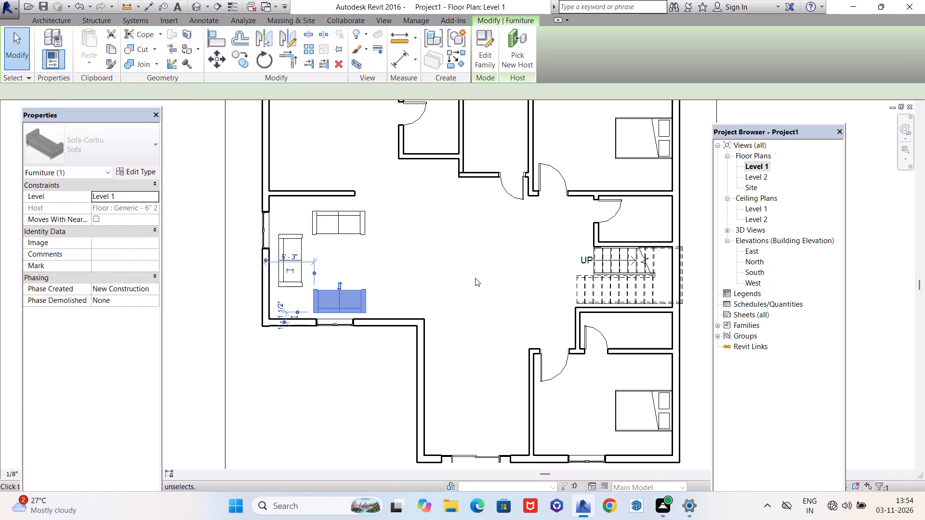
key("Left")
key("Down")
key("Left")
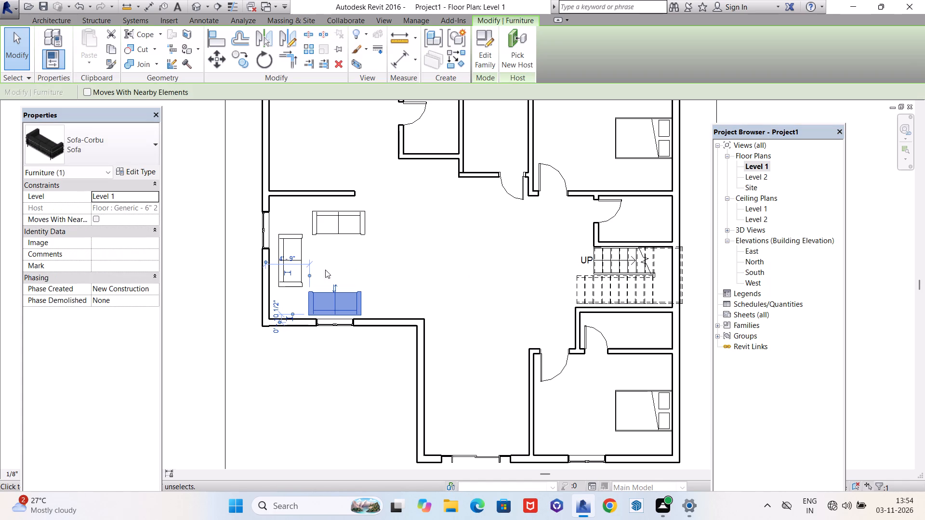
Nudge the west sofa closer to the west wall and down to about 4'-9" below the partition.
left_click(289, 285)
key("Down")
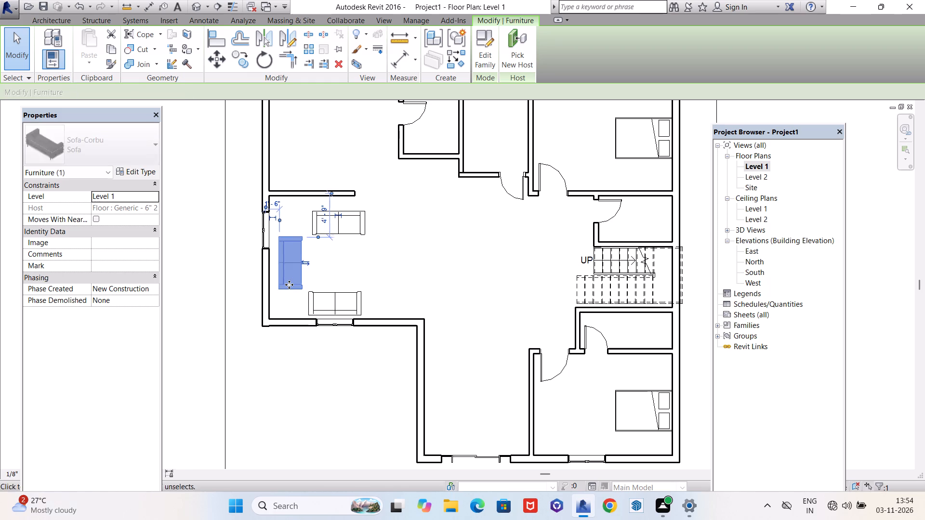
key("Left")
key("Left")
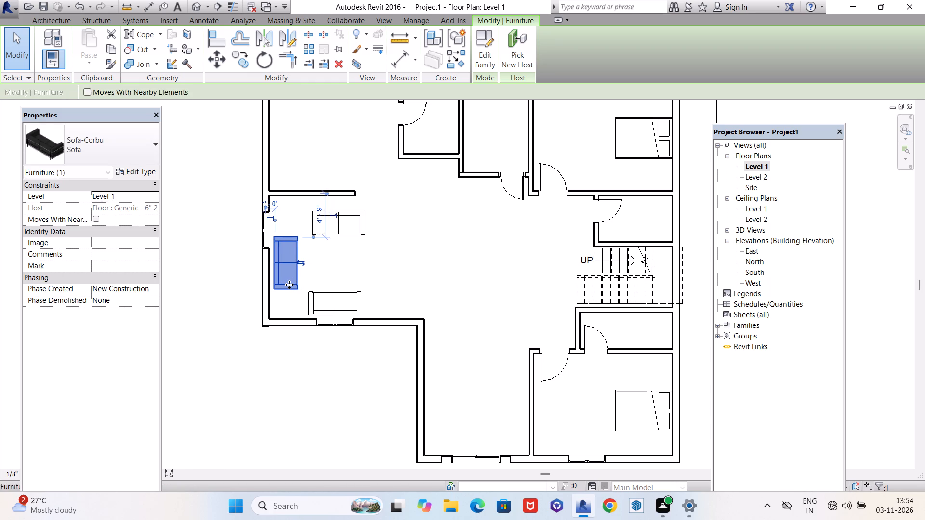
key("Left")
Nudge the south sofa westward to about 3'-6" from the west wall.
left_click(314, 296)
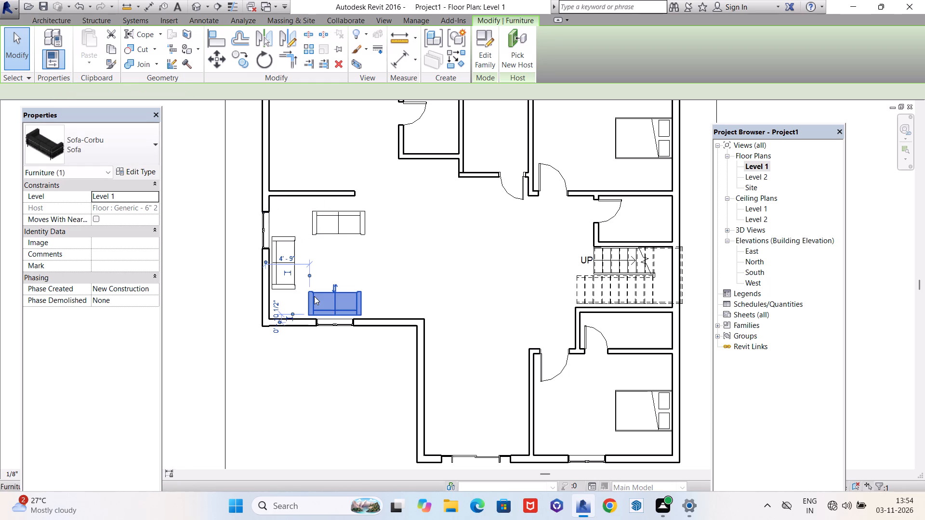
key("Left")
key("Left")
key("Left")
key("Left")
key("Left")
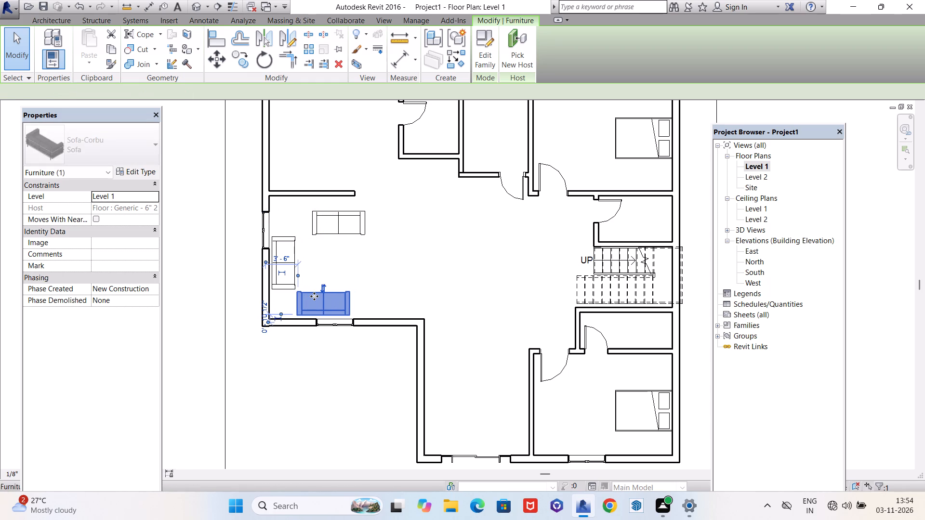
Nudge the north sofa west and up, about 1'-9" below the partition and 5'-6" from the wall line to its east.
left_click(331, 237)
key("Left")
key("Left")
key("Left")
key("Left")
key("Left")
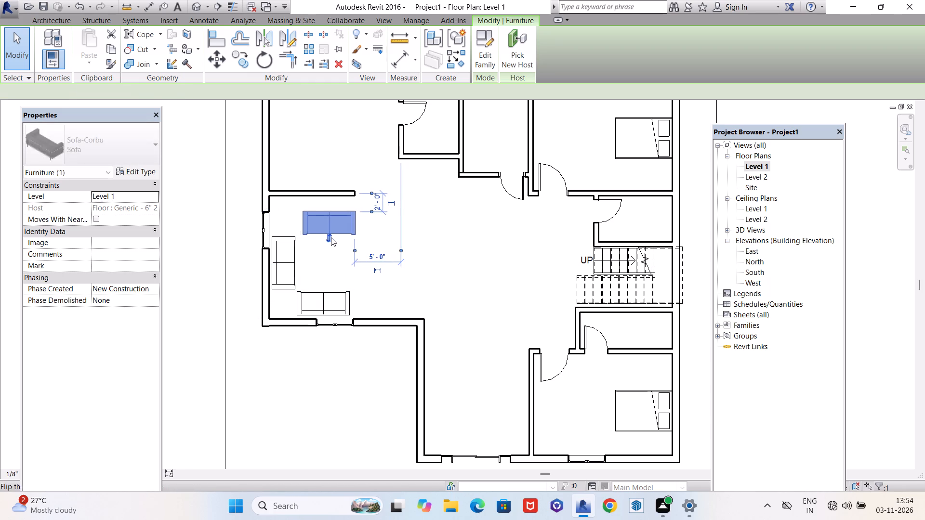
key("Left")
key("Up")
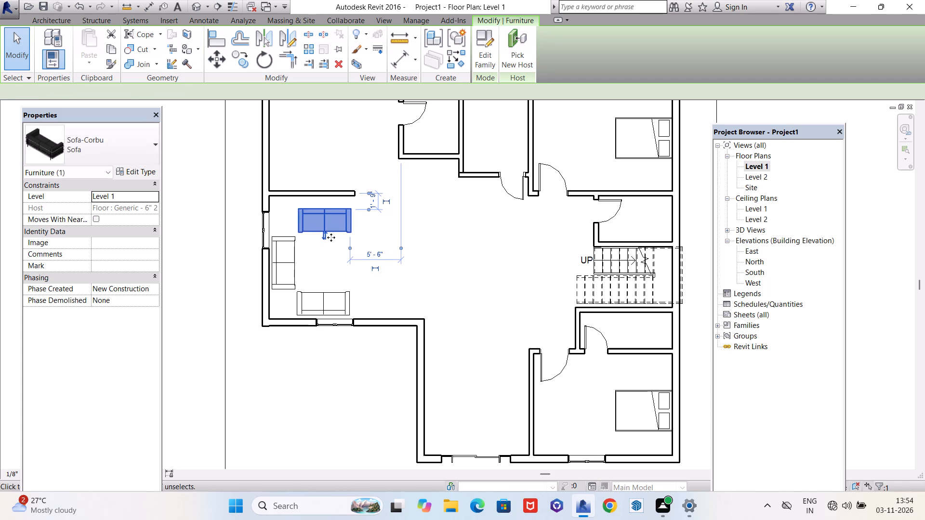
Nudge the north sofa and the west sofa slightly north, closer to the partition.
key("Up")
left_click(296, 264)
key("Up")
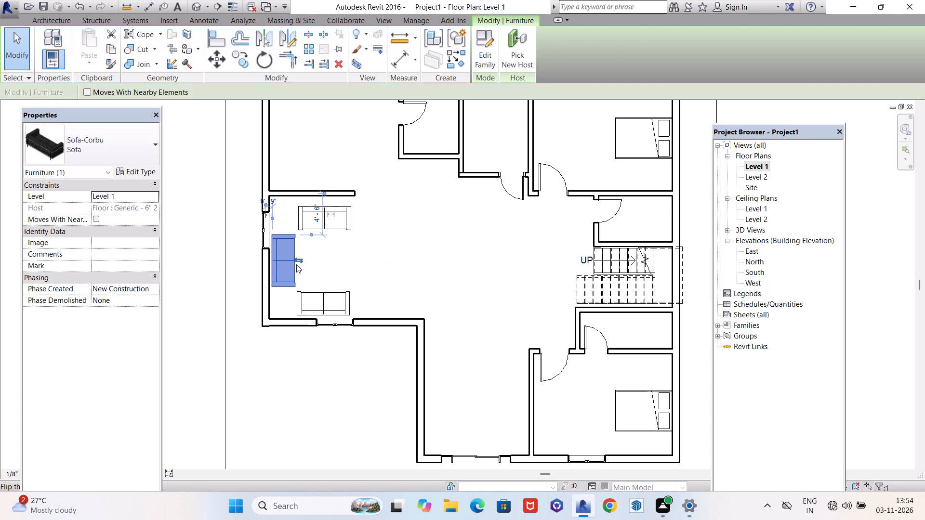
key("Escape")
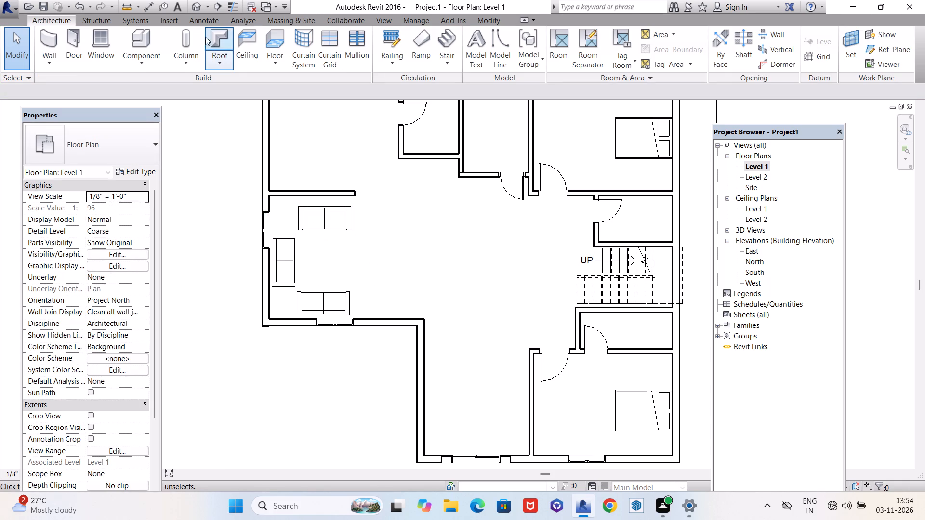
Load the Table-Coffee family from the Furniture library's Tables folder for component placement.
left_click(152, 36)
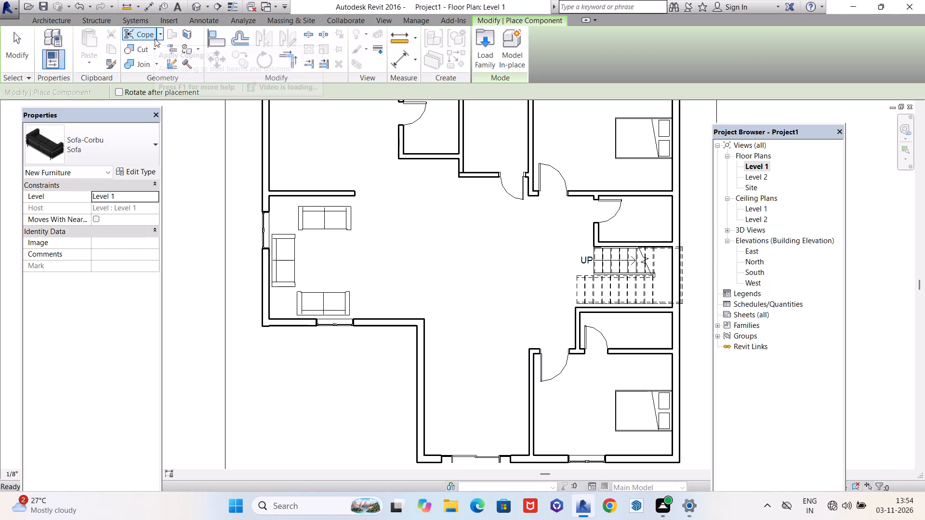
left_click(486, 44)
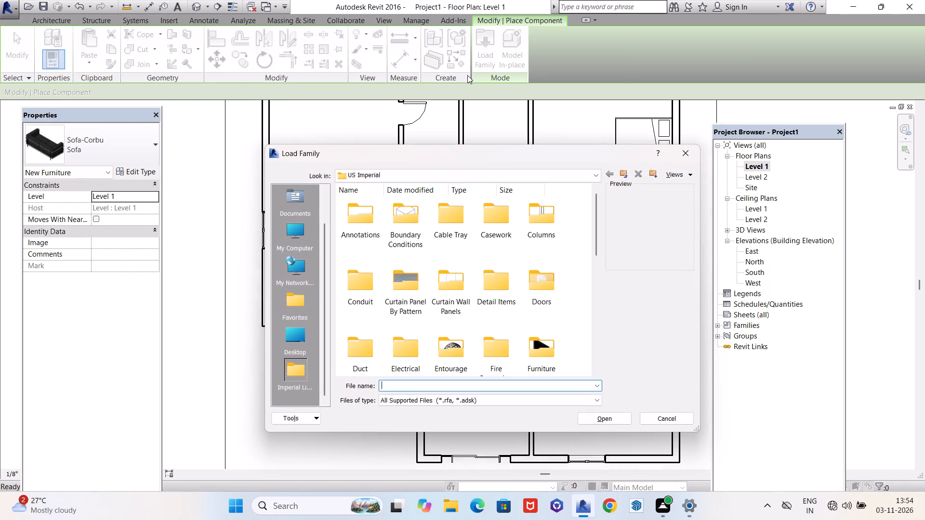
double_click(532, 353)
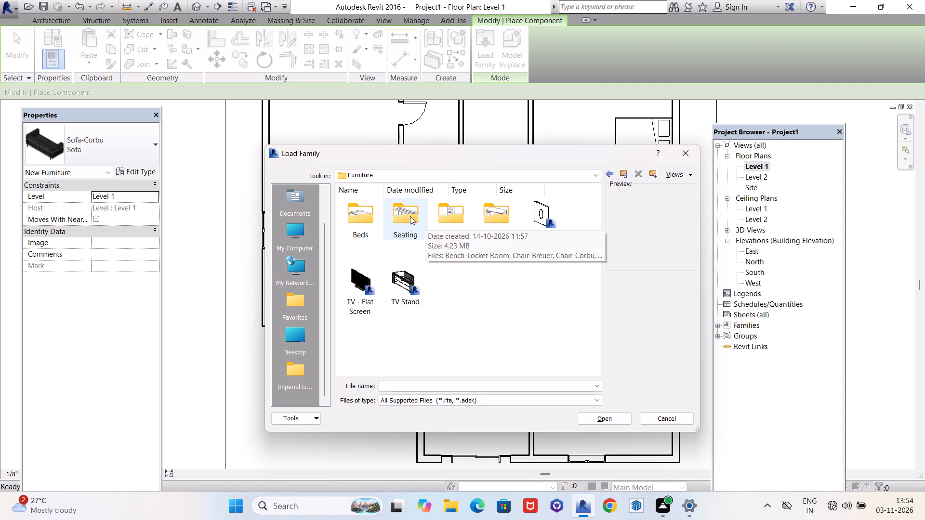
double_click(446, 213)
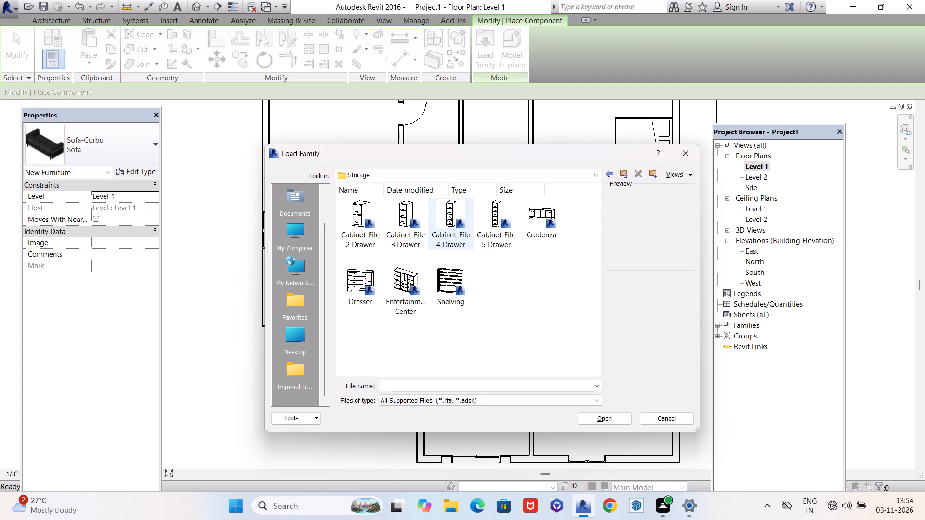
left_click(607, 175)
double_click(497, 216)
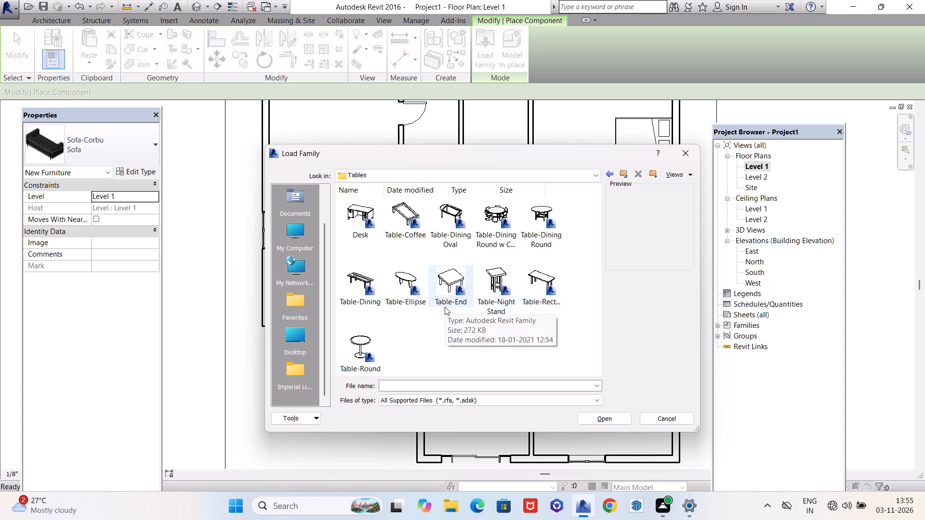
left_click(407, 224)
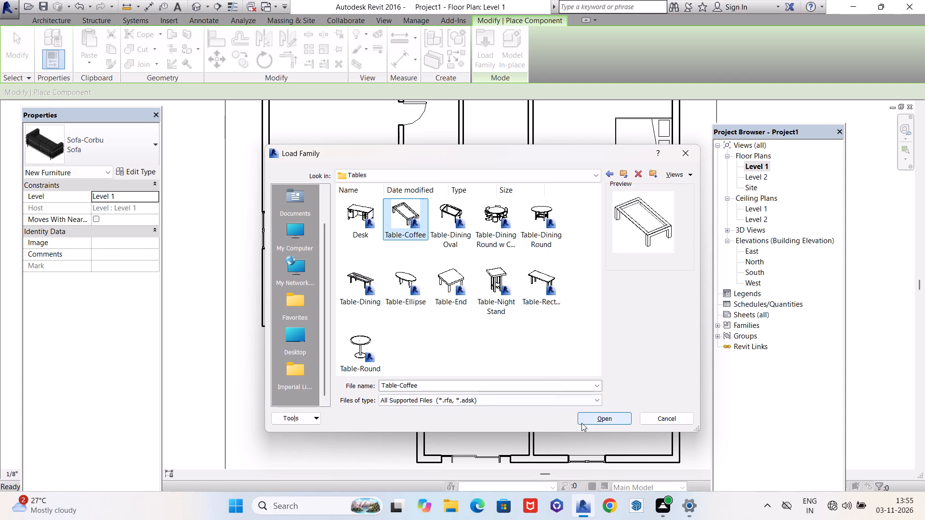
left_click(595, 423)
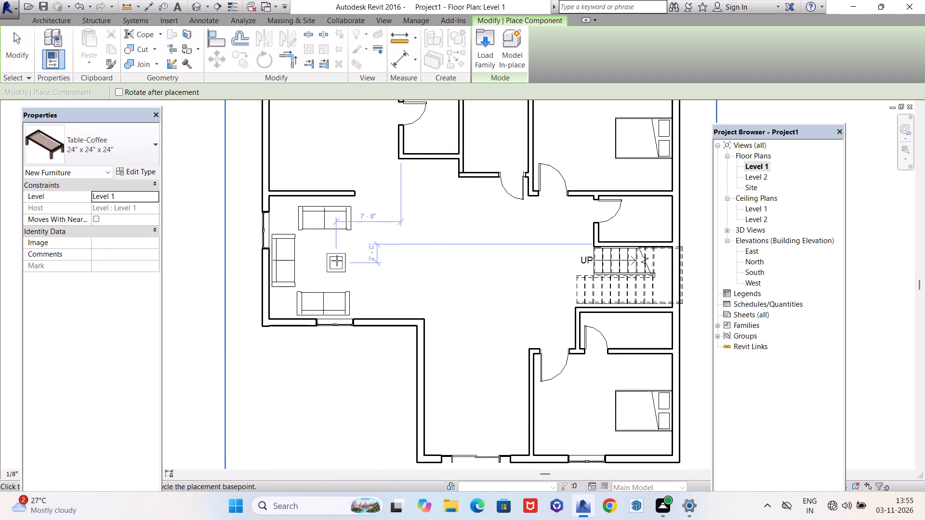
Place a 24" x 24" x 24" coffee table midway between the north and south sofas, east of the west sofa.
left_click(329, 258)
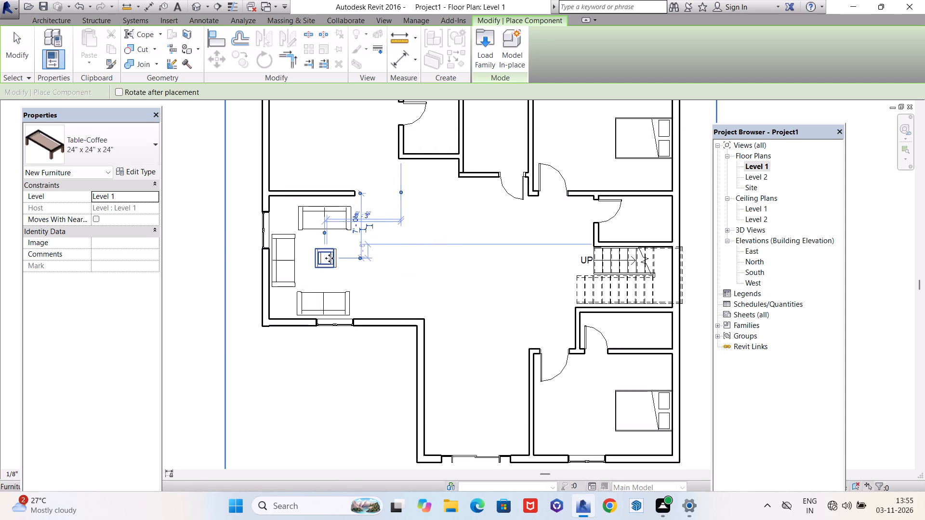
key("Escape")
key("Escape")
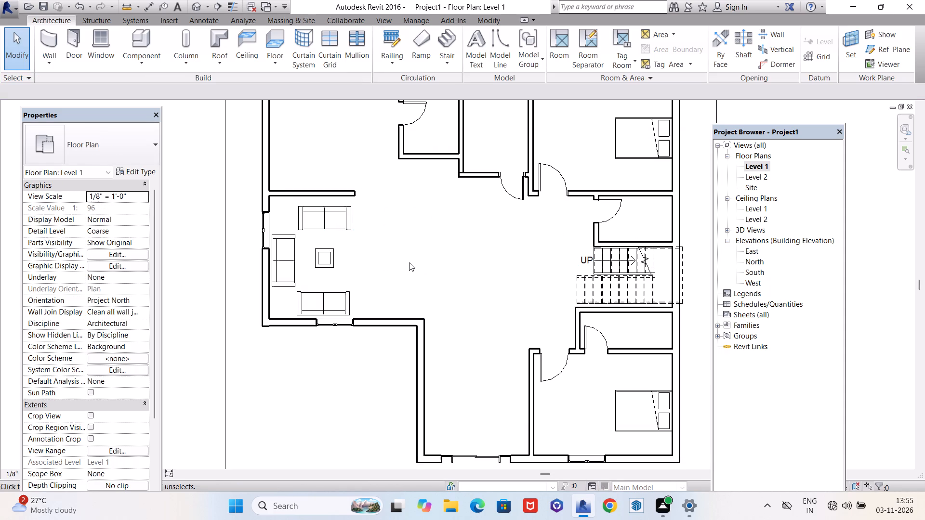
Load the Table-Dining family from the Furniture library's Tables folder for component placement.
left_click(108, 26)
left_click(139, 34)
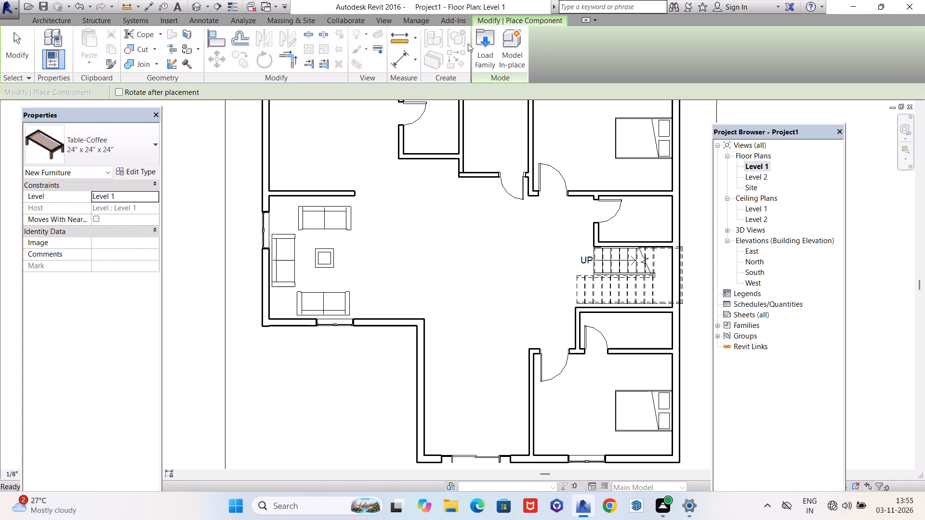
left_click(478, 43)
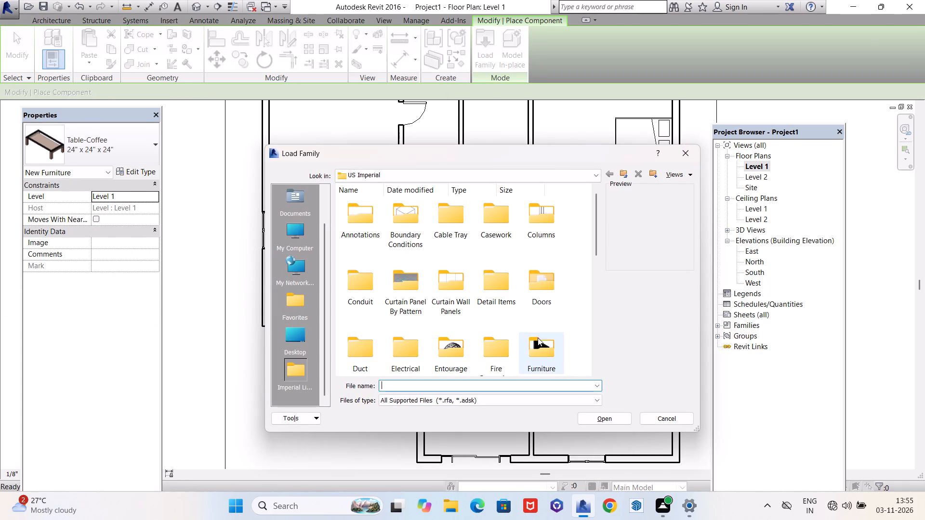
double_click(539, 344)
double_click(502, 224)
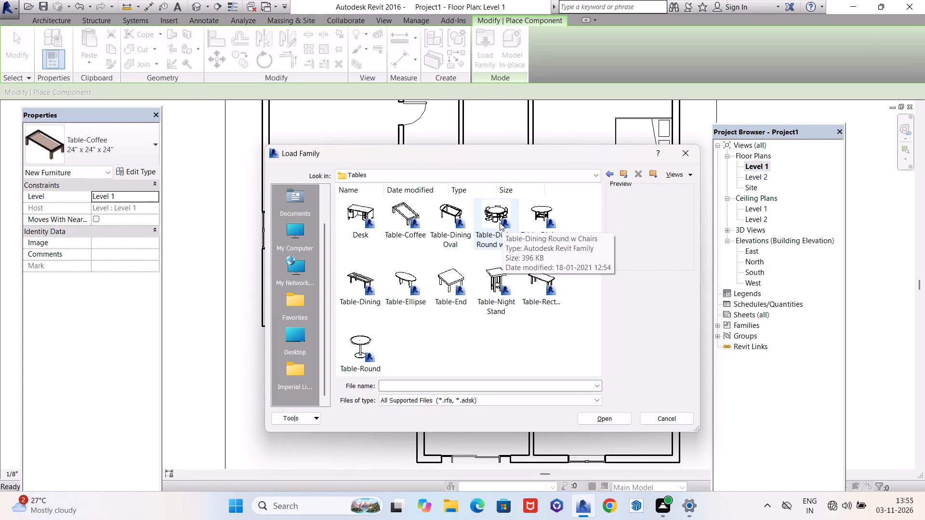
left_click(500, 222)
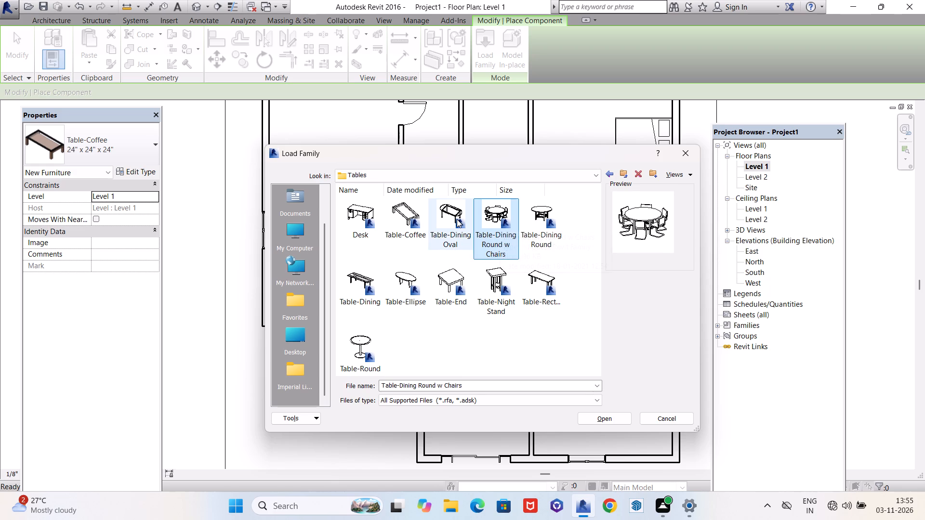
left_click(369, 286)
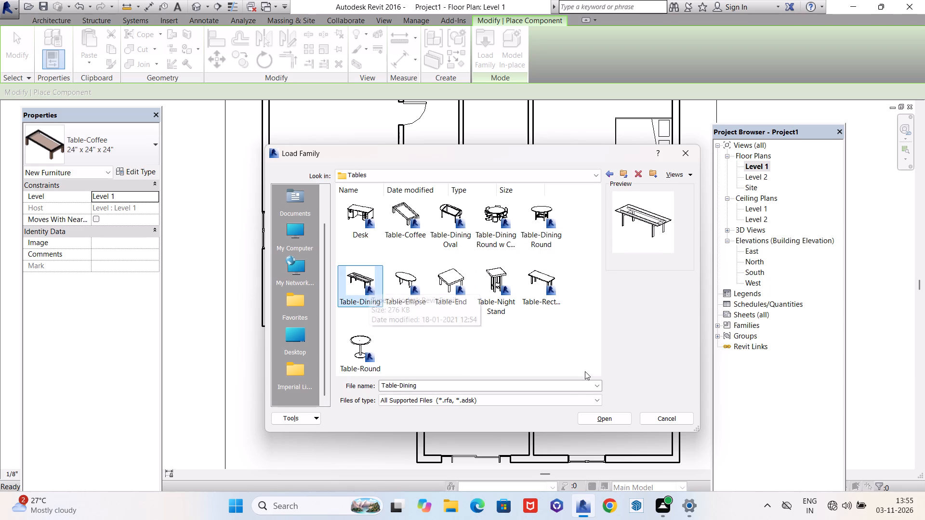
left_click(604, 421)
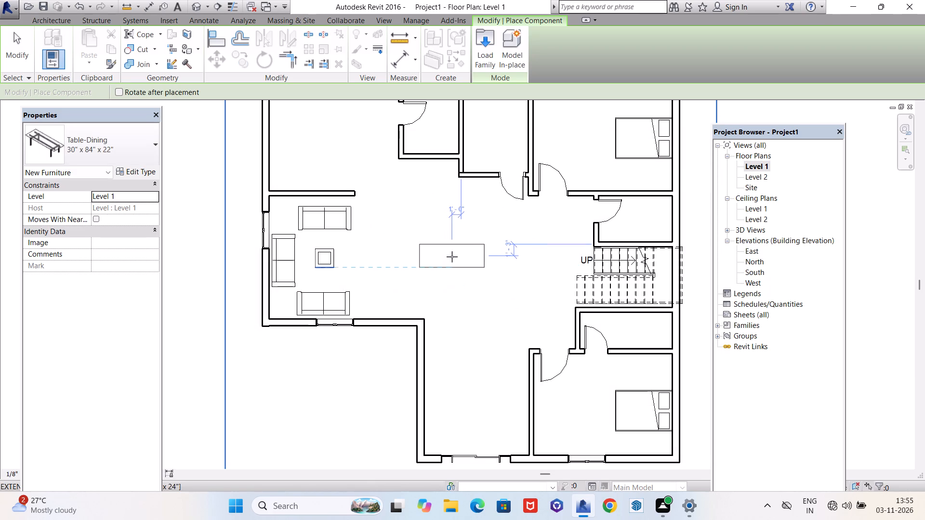
Place the 30" x 84" x 22" dining table east of the sofas, long side north-south, centred about 7'-9" below the wall to its north.
key("space")
key("space")
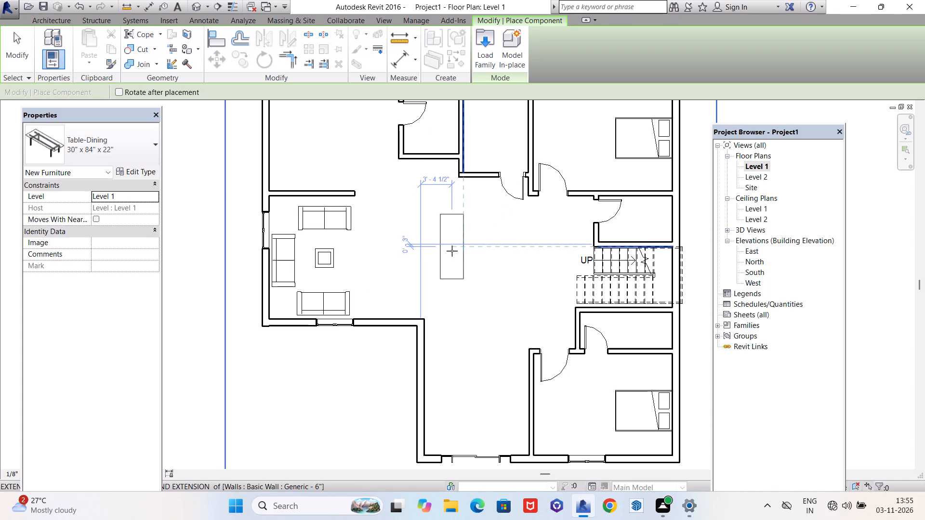
left_click(452, 251)
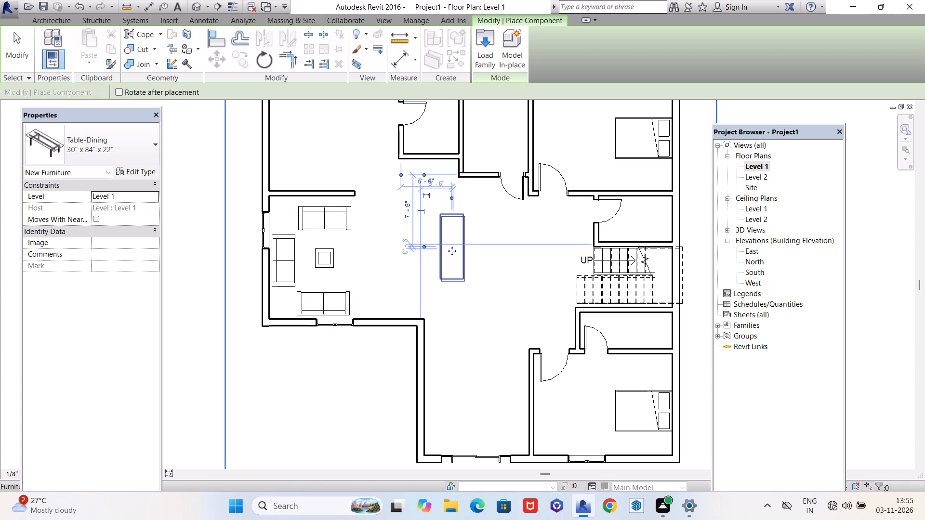
key("Escape")
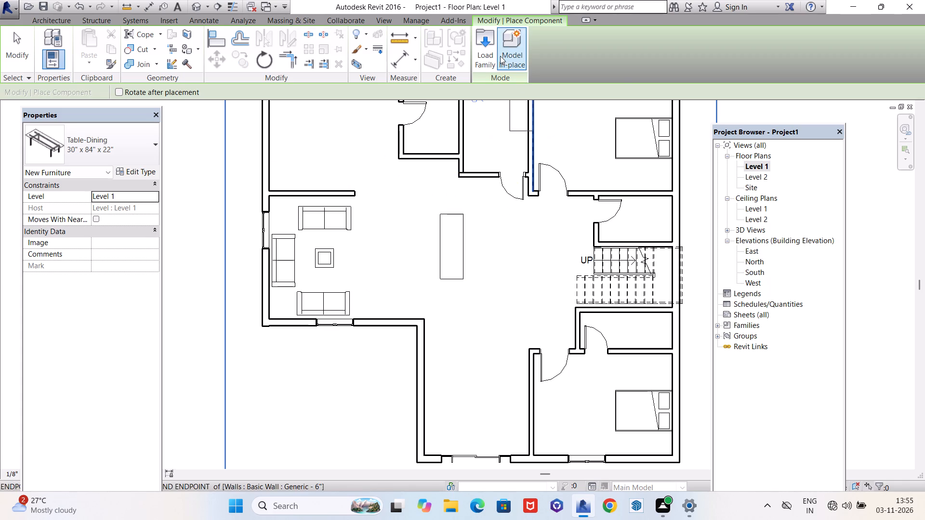
Load the Chair-Breuer family from the Furniture library's Seating folder for component placement.
left_click(488, 49)
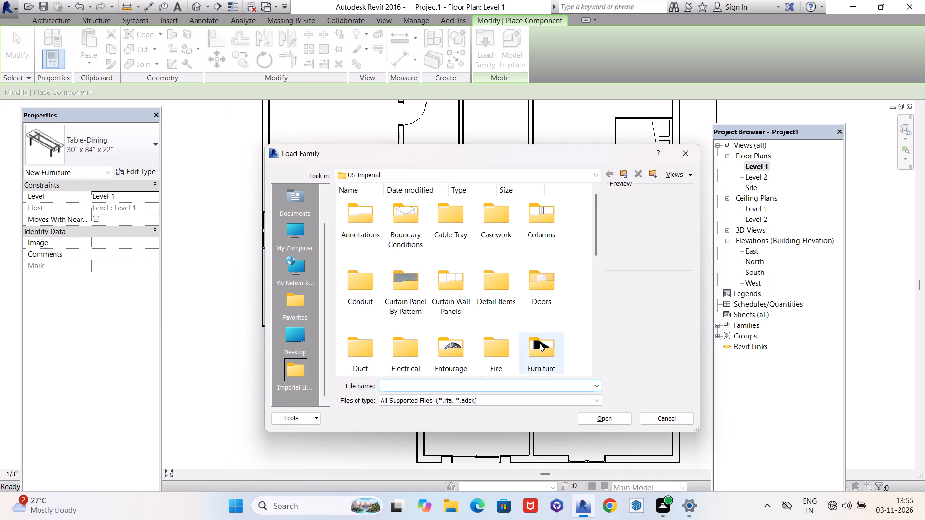
double_click(540, 343)
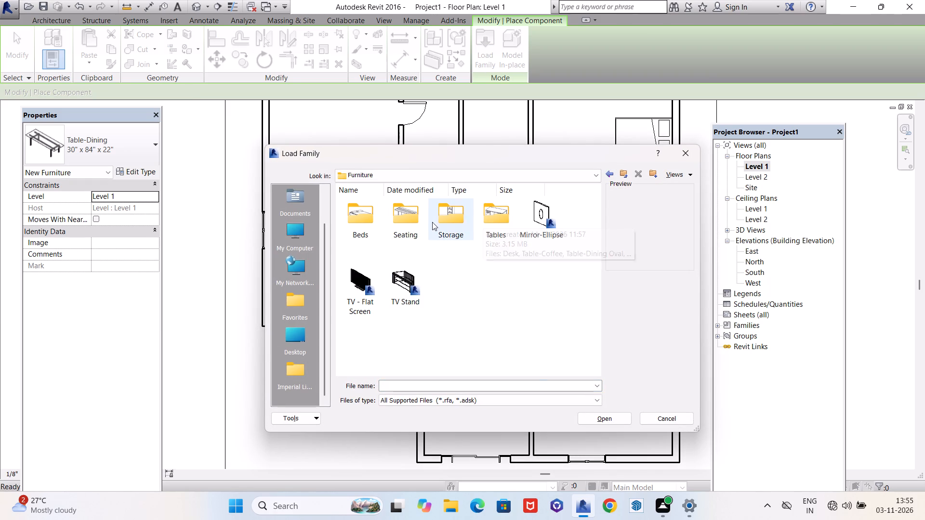
double_click(420, 219)
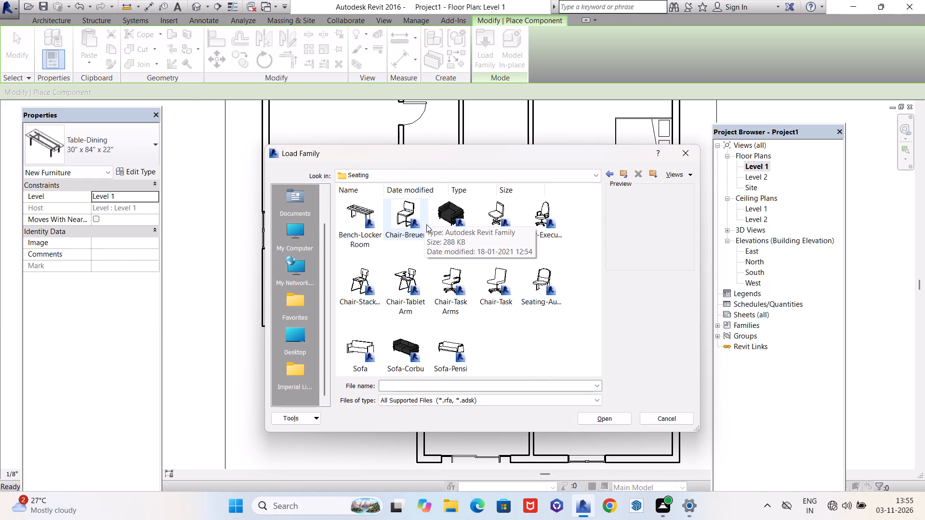
scroll(415, 248, "down", 3)
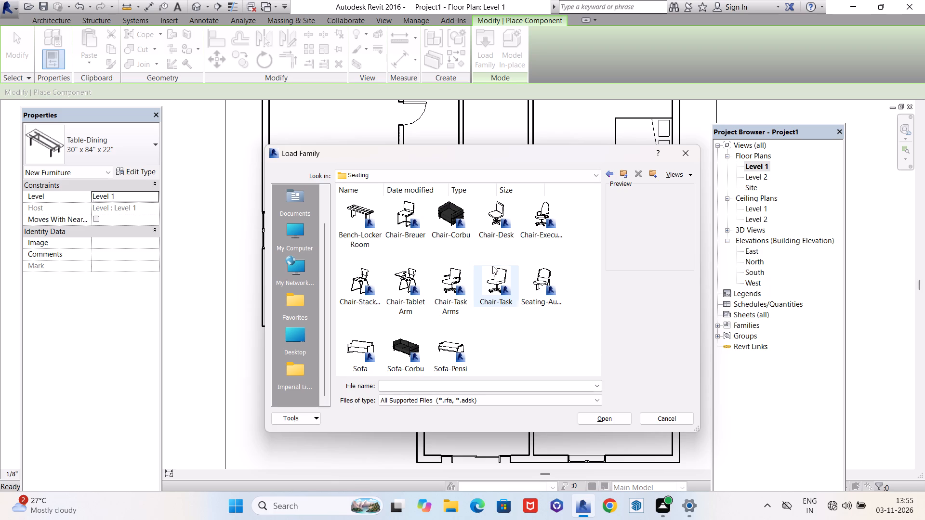
left_click(404, 224)
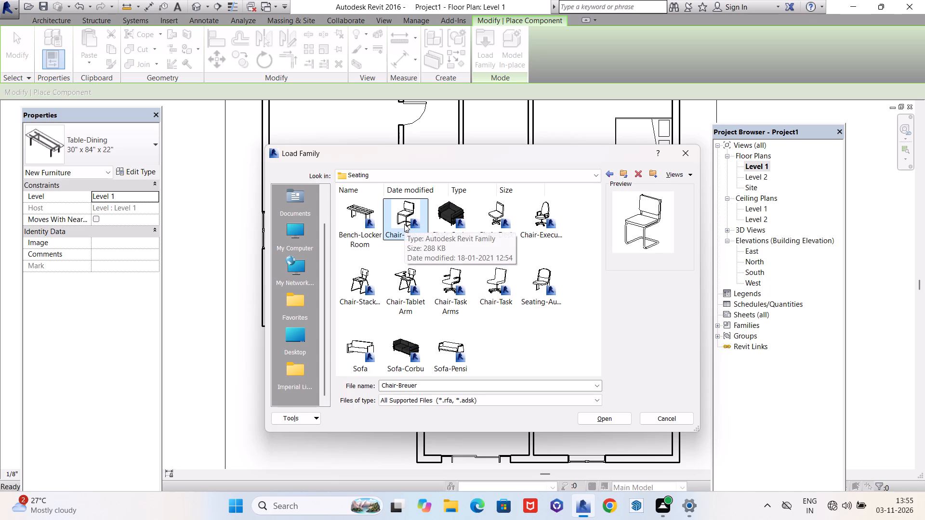
left_click(599, 420)
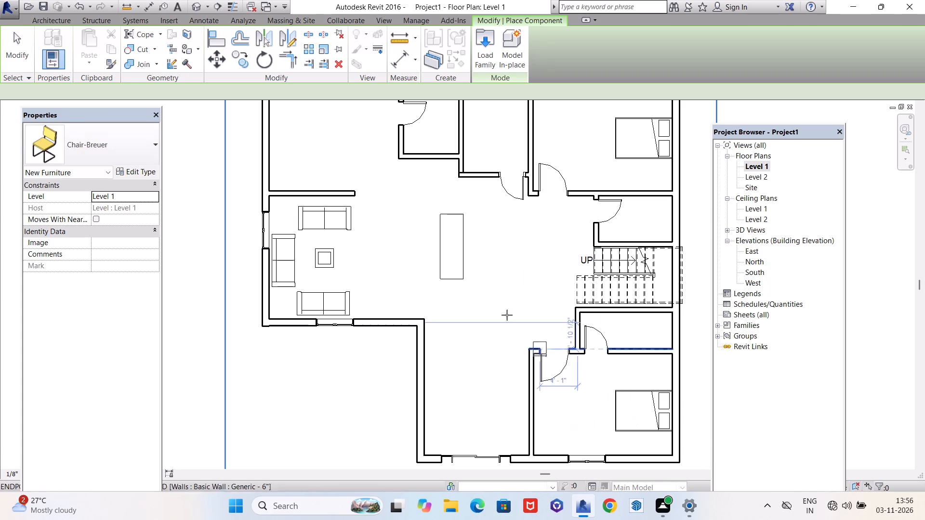
Place three Breuer chairs facing the dining table's west side, about 10'-5 1/2", 8'-5 1/2" and 6'-1 1/2" from the south wall.
key("space")
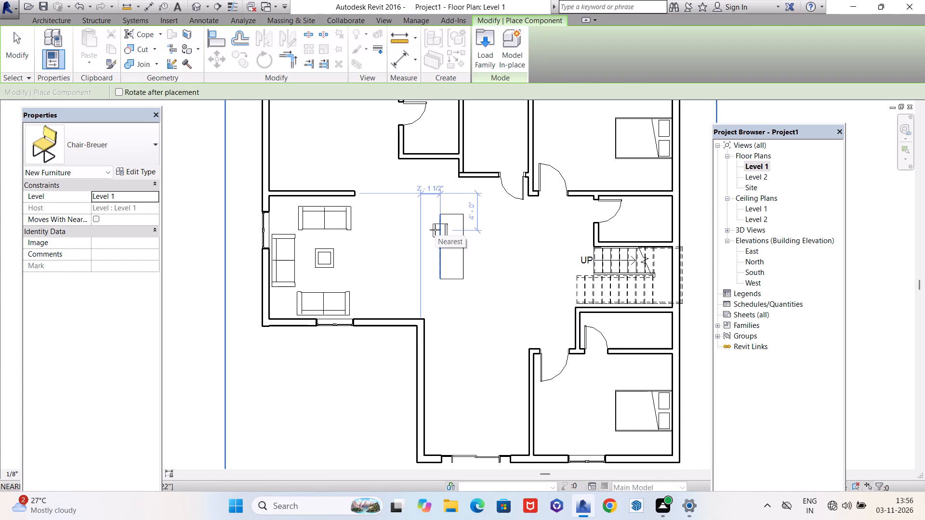
key("space")
key("space")
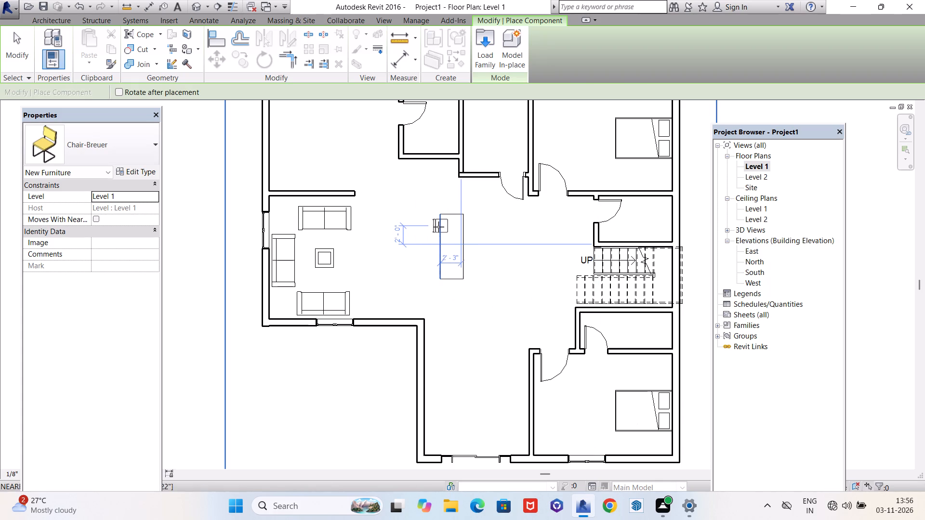
left_click(438, 227)
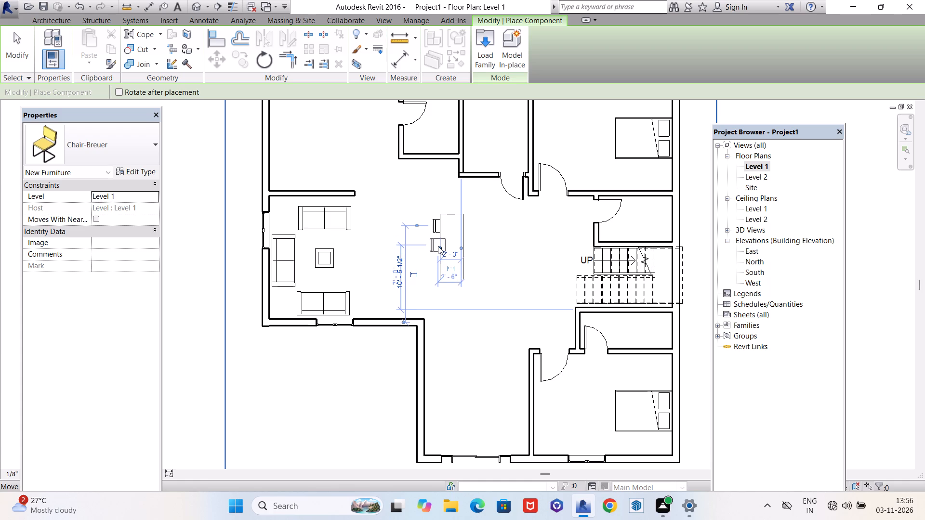
scroll(438, 246, "up", 4)
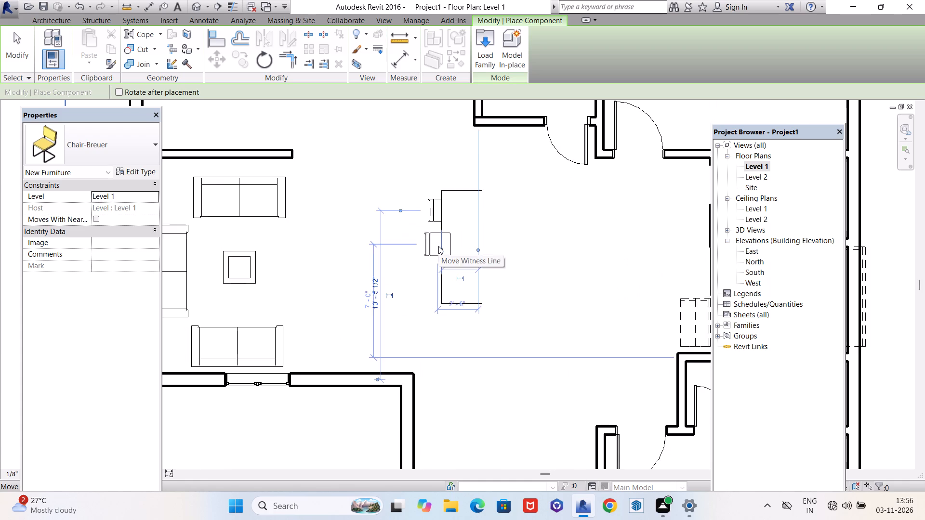
scroll(439, 246, "up", 3)
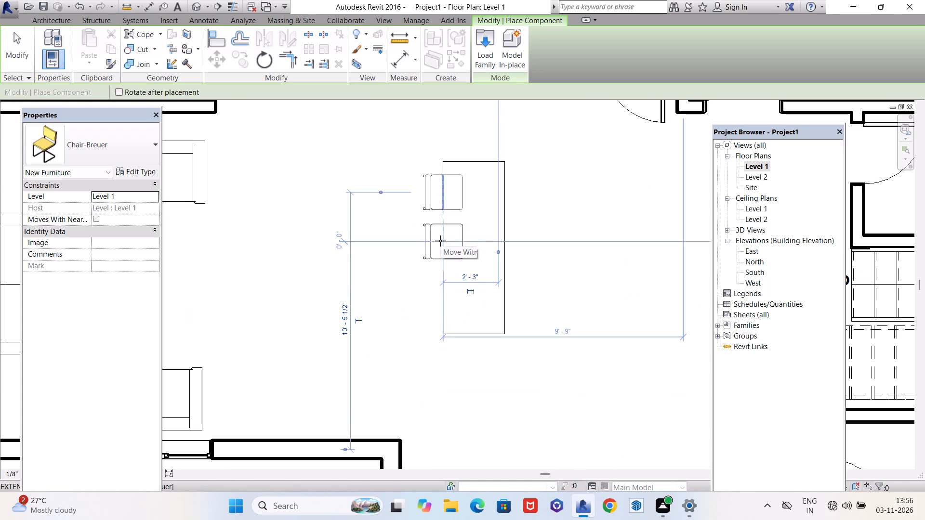
left_click(440, 241)
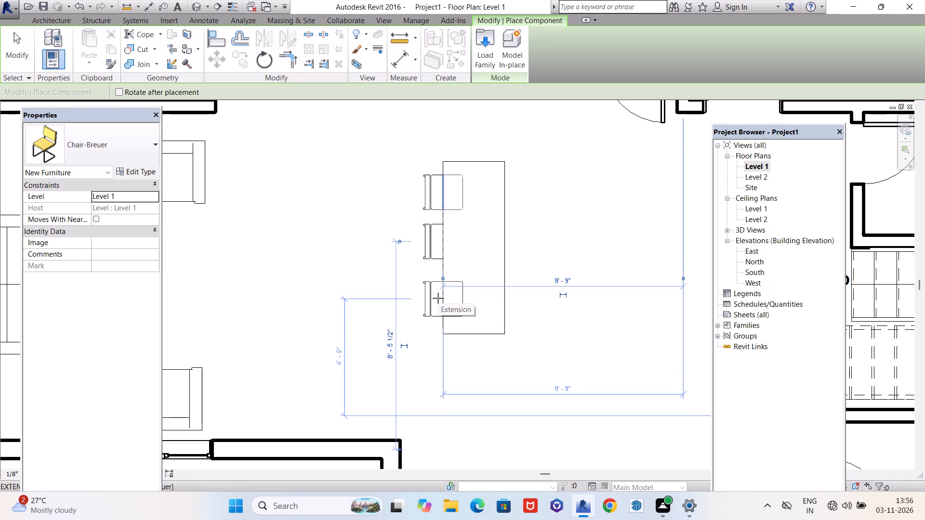
left_click(438, 298)
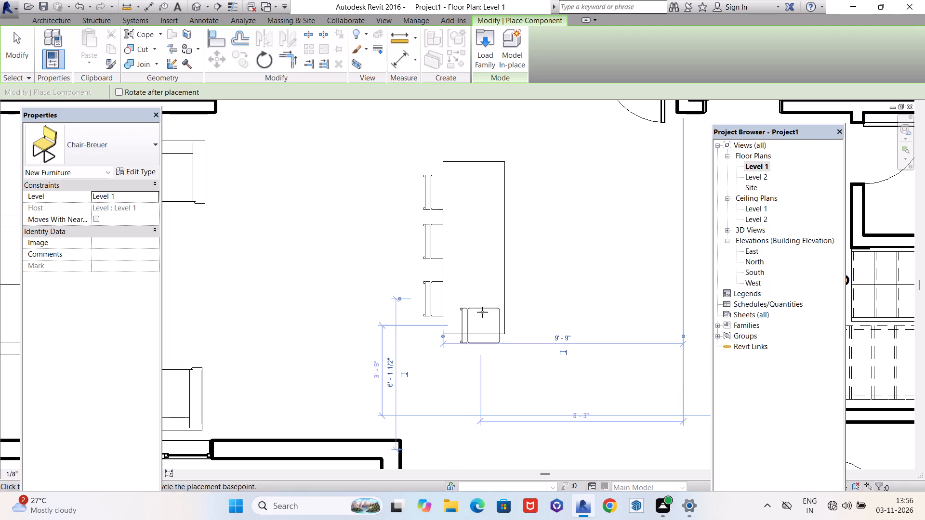
Place one Breuer chair at each of the dining table's north and south ends, facing the table and centred on its width.
key("space")
key("space")
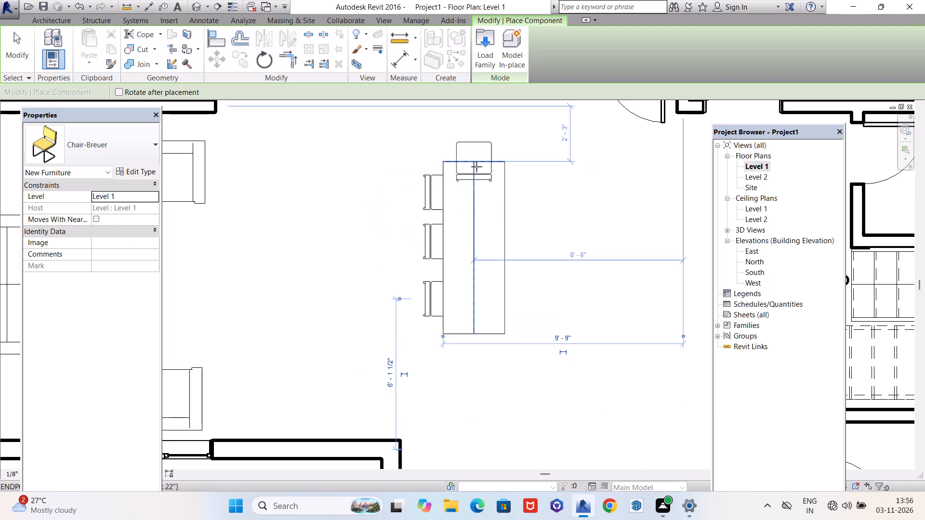
key("space")
key("space")
key("space")
key("space")
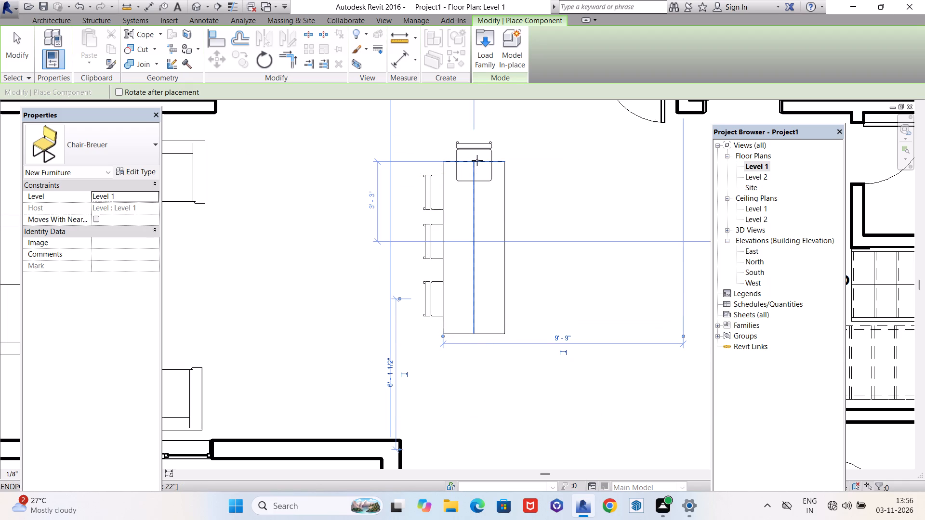
left_click(477, 160)
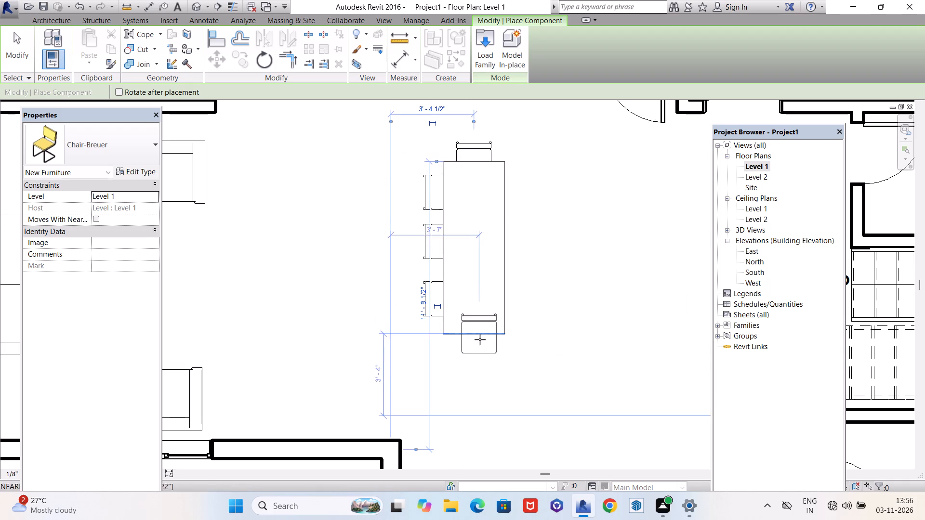
key("space")
key("space")
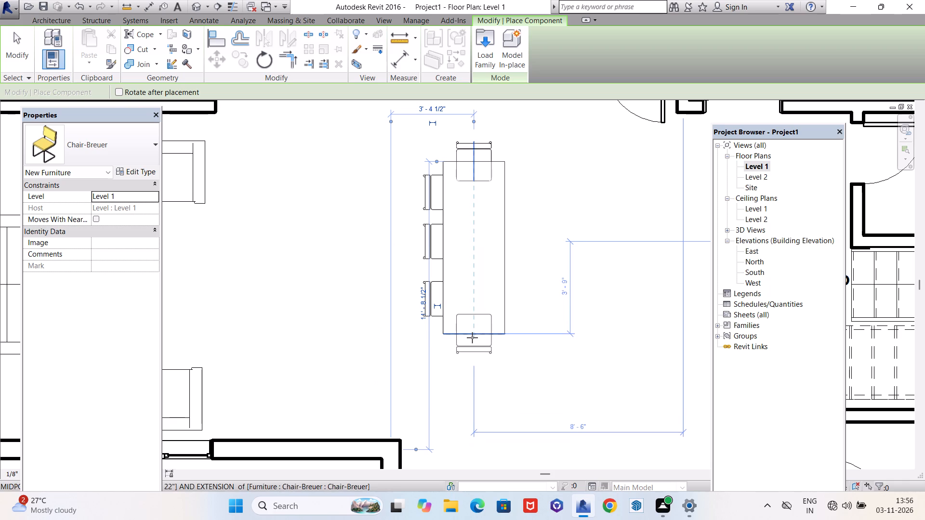
left_click(472, 338)
key("Escape")
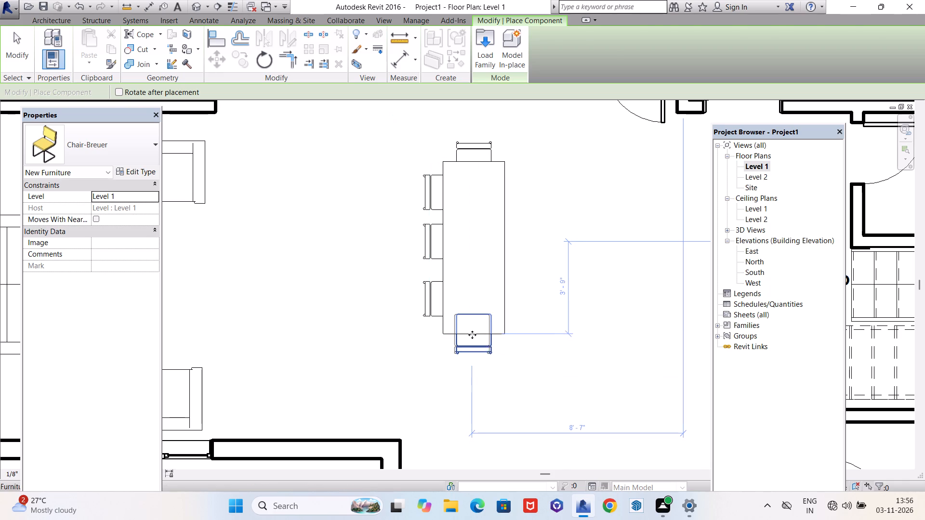
key("Escape")
key("Escape")
Mirror the three west-side Breuer chairs about the dining table's lengthwise centreline onto its east side.
left_click(433, 281)
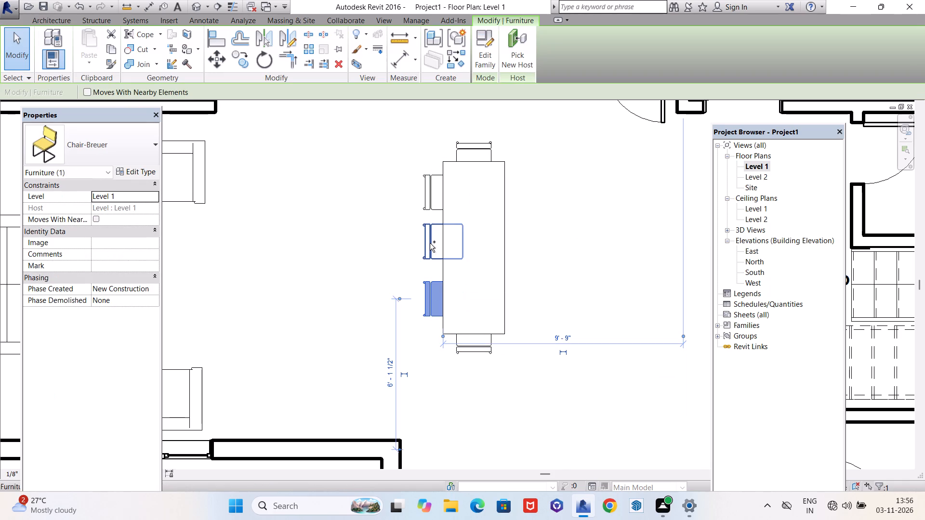
left_click(430, 243, "ctrl")
left_click(433, 203, "ctrl")
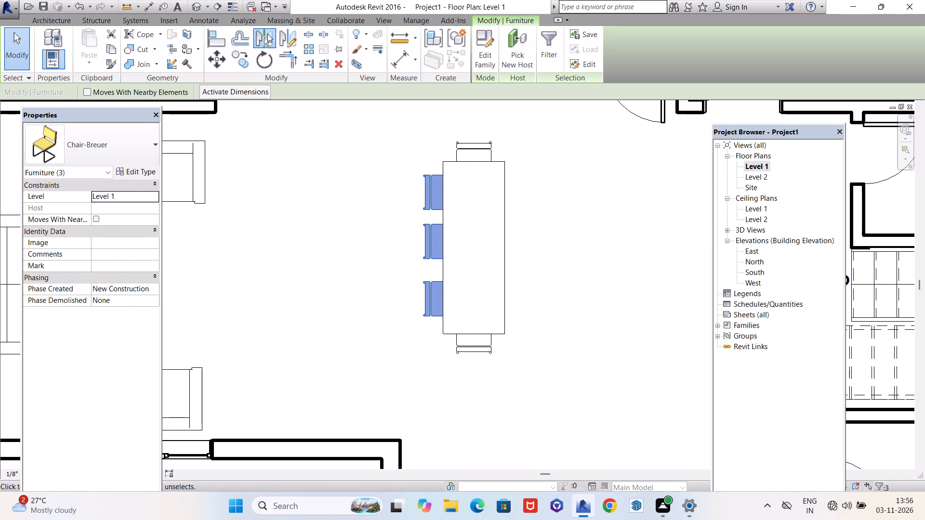
left_click(267, 34)
left_click(476, 220)
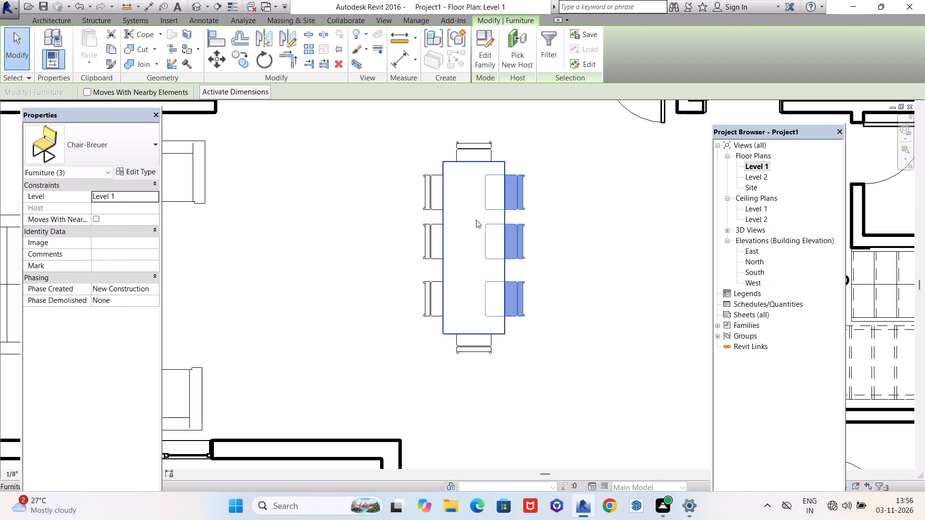
key("Escape")
scroll(530, 216, "down", 9)
key("Escape")
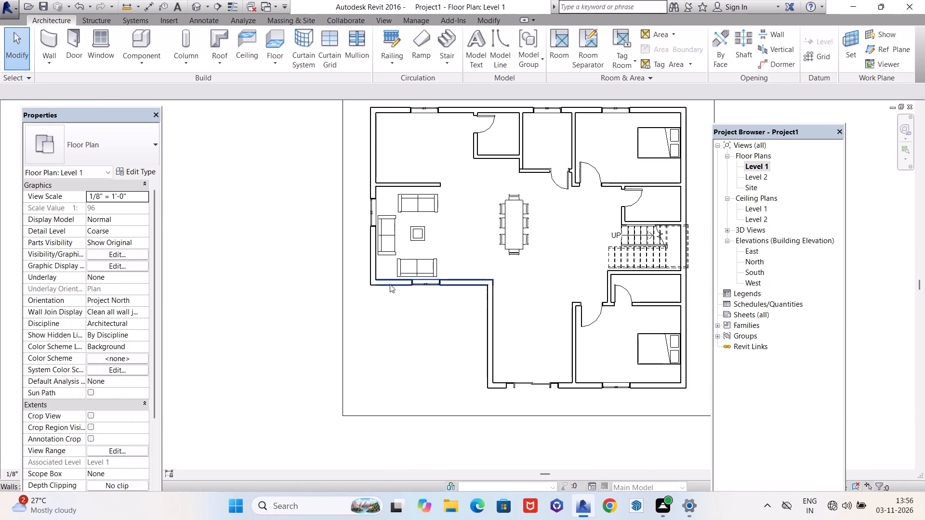
Nudge the dining table together with its eight chairs slightly north, keeping its east-west position.
scroll(271, 275, "down", 3)
scroll(396, 280, "up", 3)
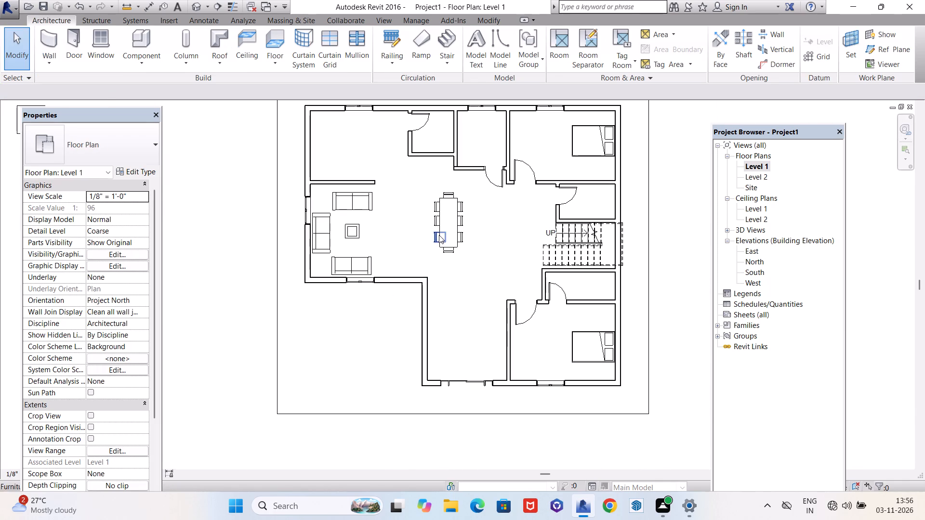
left_click_drag(423, 179, 485, 267)
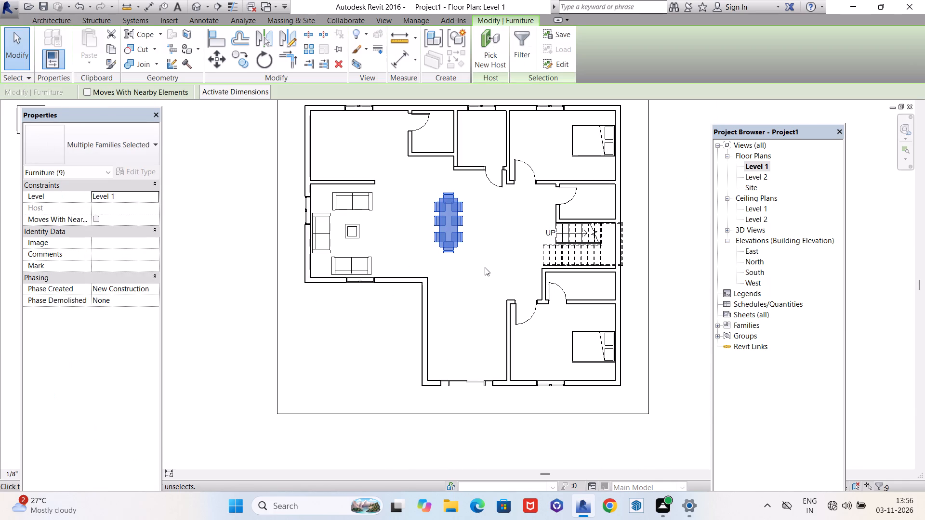
key("Right")
key("Right")
key("Right")
key("Right")
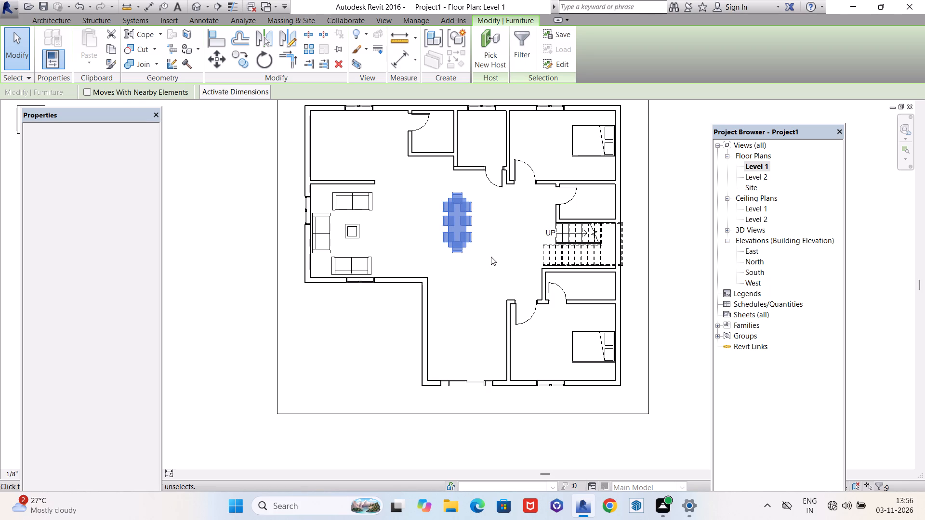
key("Up")
key("Up")
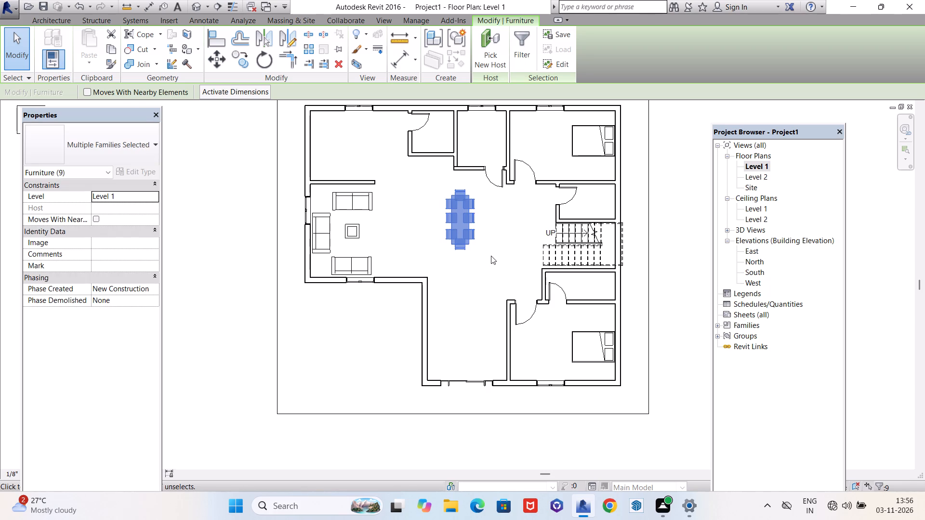
key("Left")
key("Left")
key("Left")
key("Up")
key("Up")
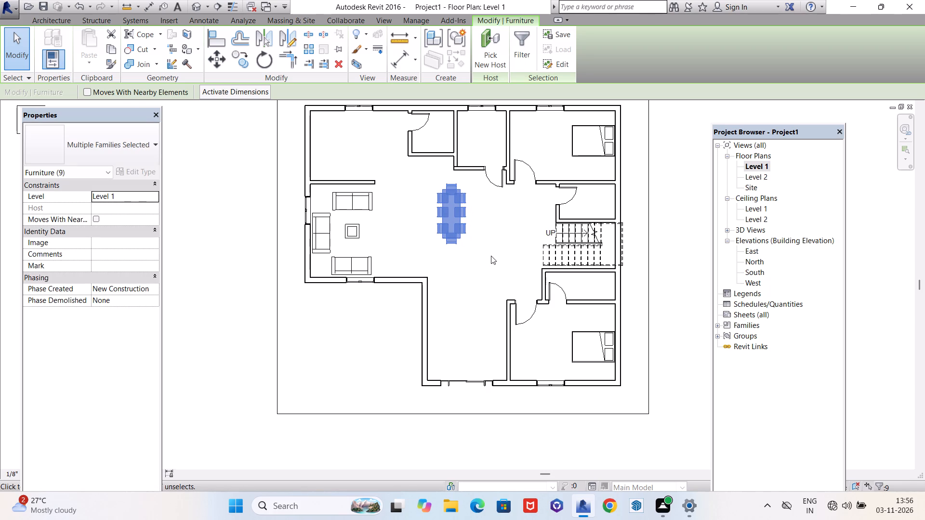
key("Up")
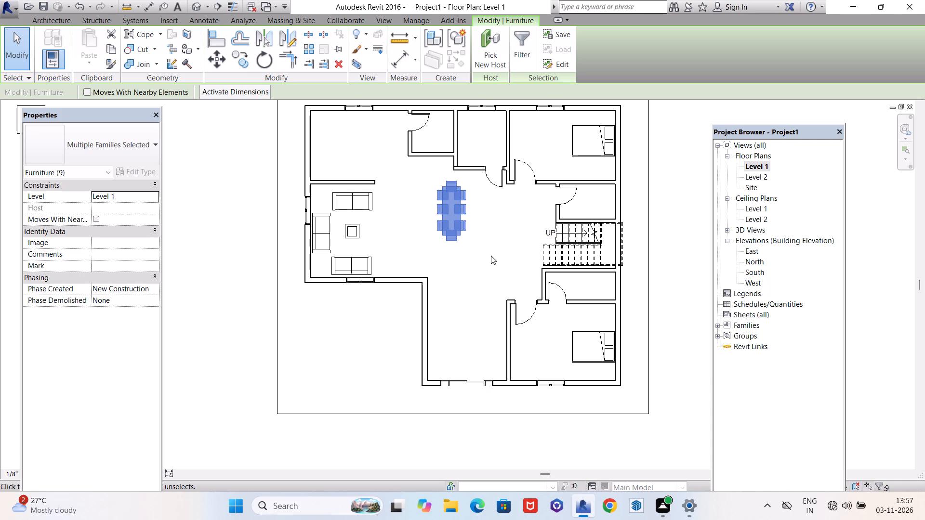
key("Down")
key("Left")
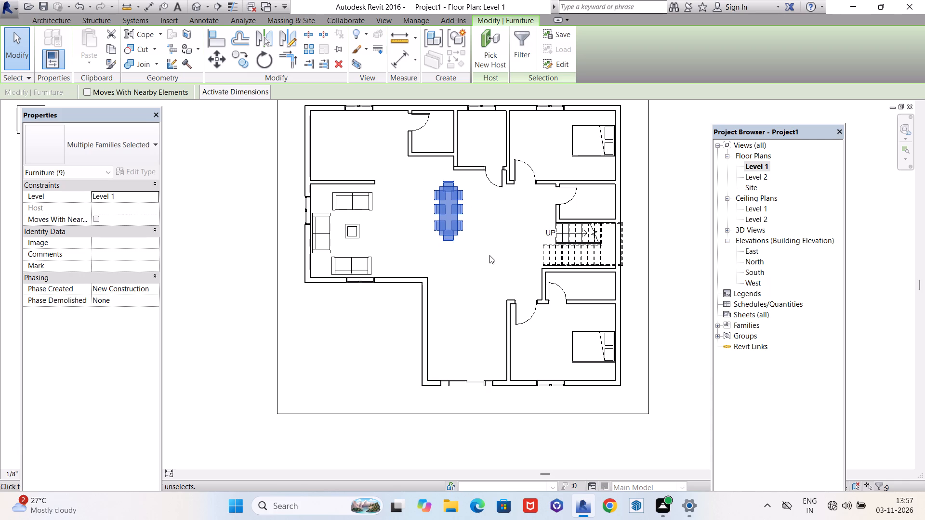
key("Escape")
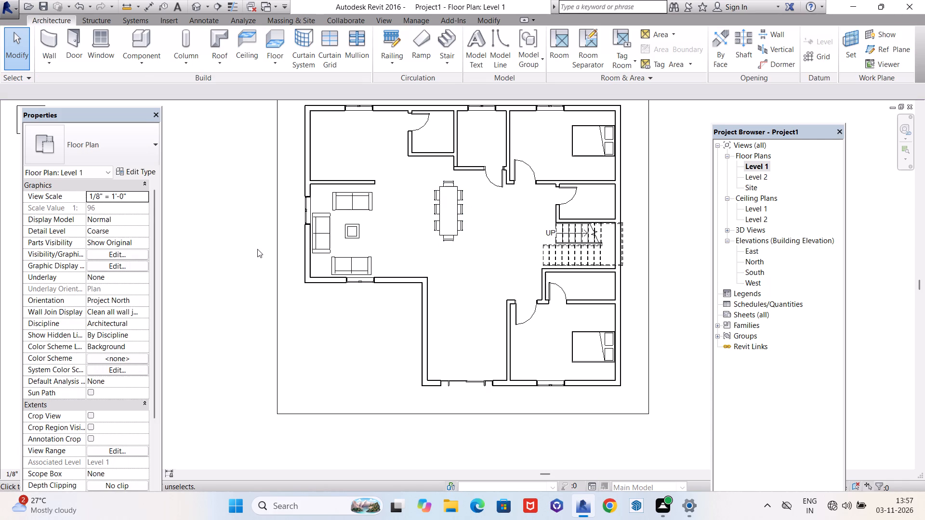
Load the Entertainment Center family from the Furniture library's Storage folder for component placement, dismissing the save reminder.
scroll(225, 273, "down", 3)
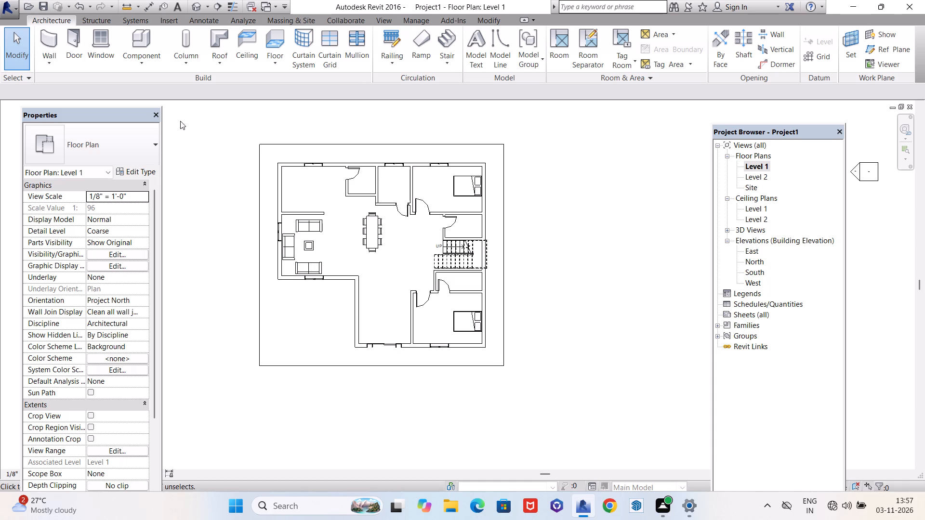
left_click(140, 40)
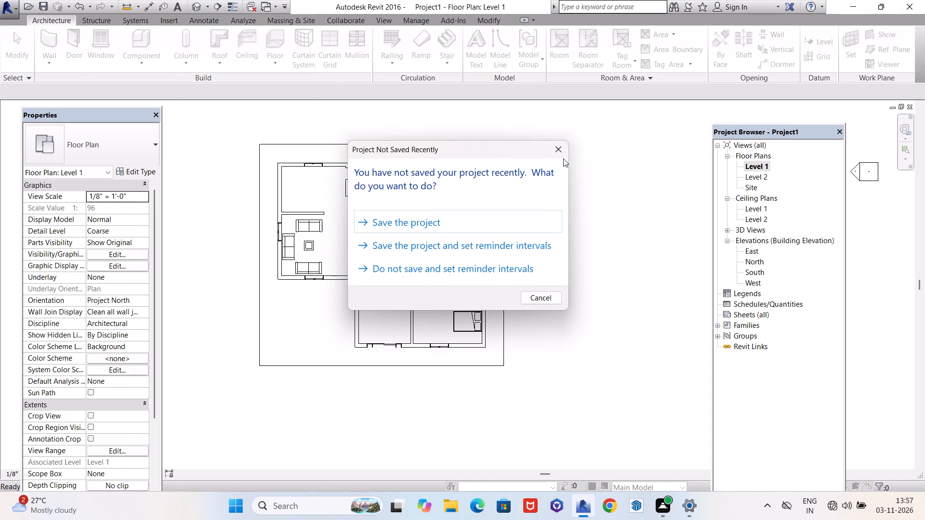
left_click(555, 149)
left_click(482, 38)
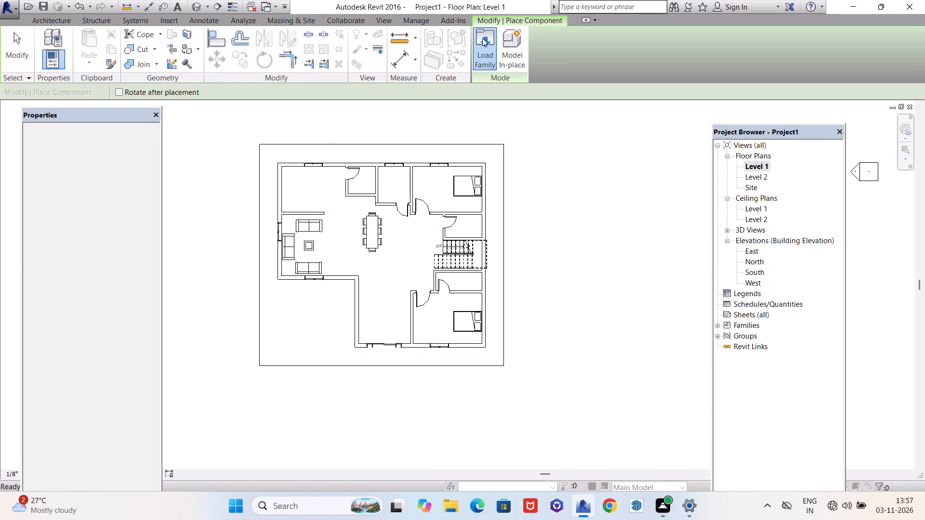
double_click(542, 345)
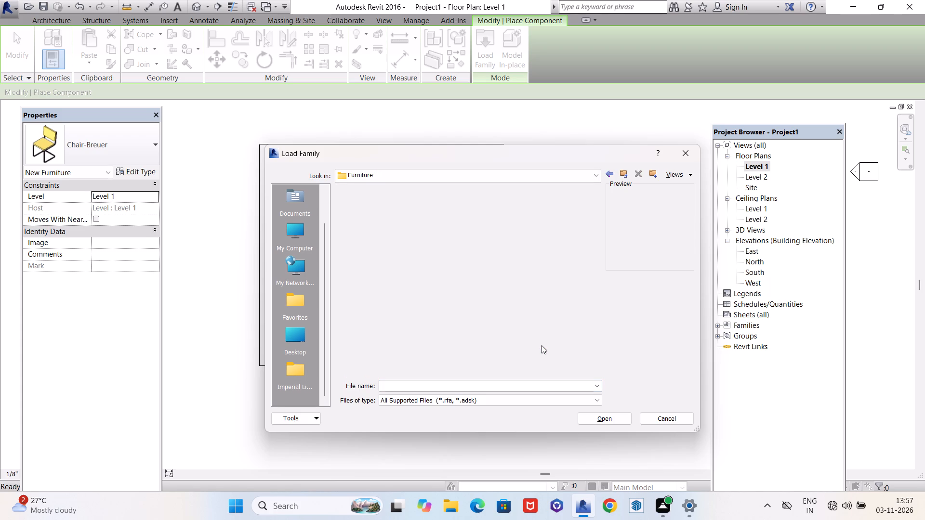
double_click(456, 221)
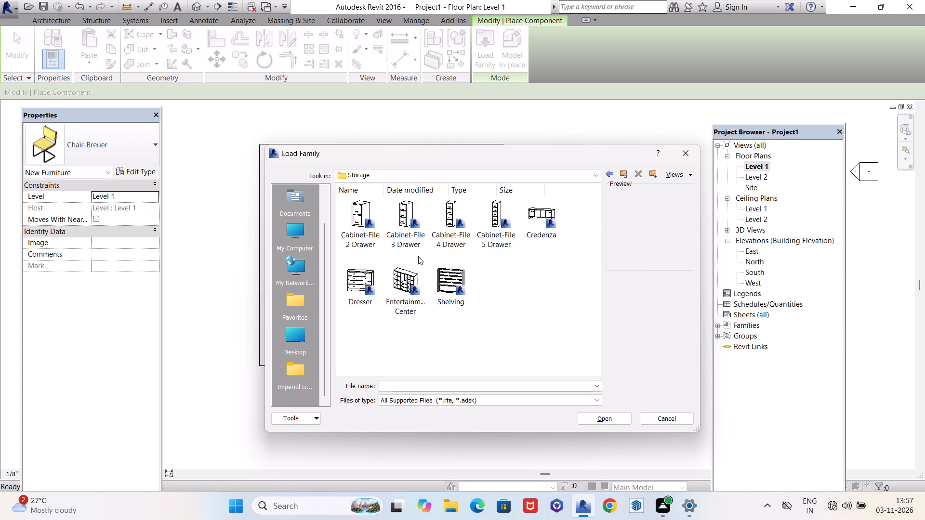
left_click(421, 284)
left_click(593, 423)
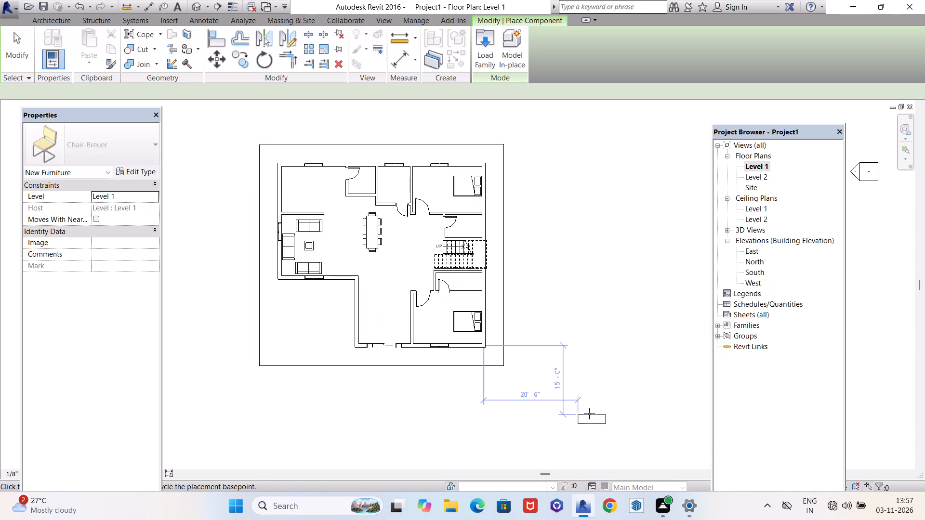
Place the 72" x 72" x 24" Entertainment Center against the northeast bedroom's south wall, its west end about 6'-10" from the west wall.
scroll(429, 194, "up", 3)
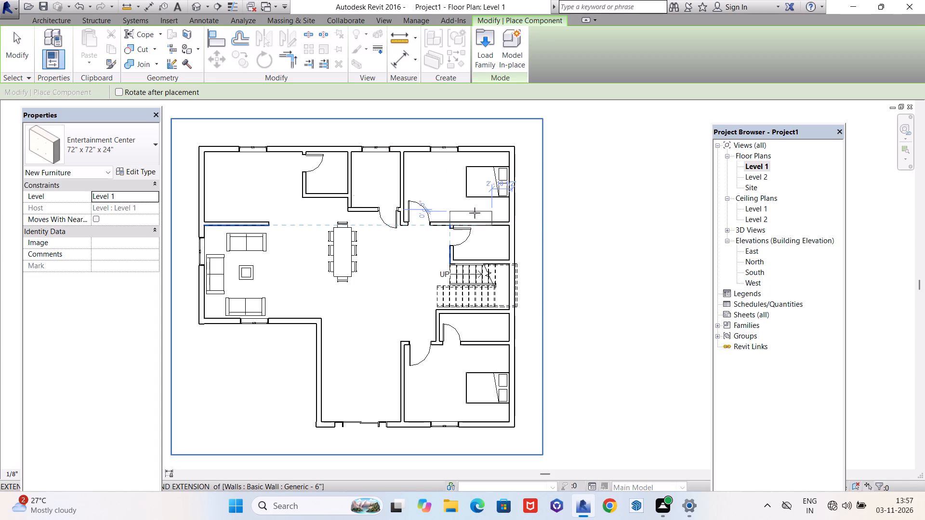
key("space")
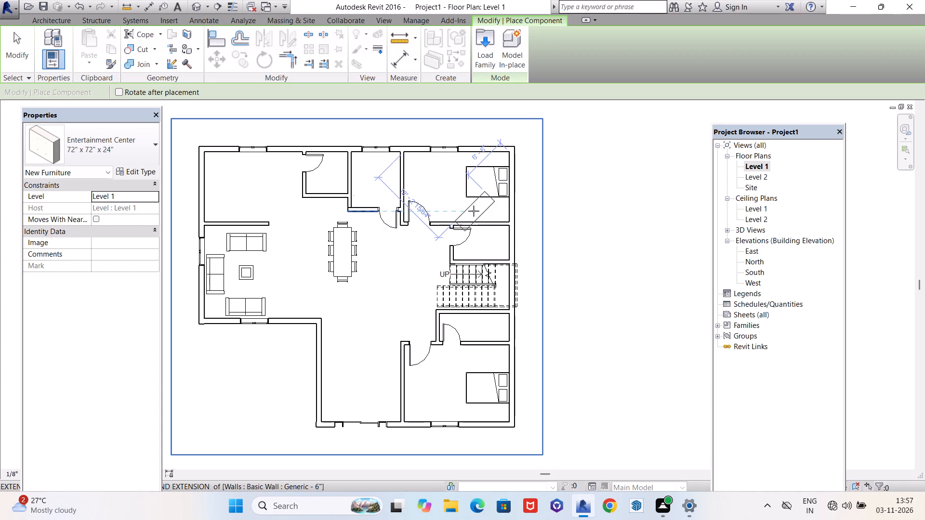
key("space")
key("space")
left_click(474, 211)
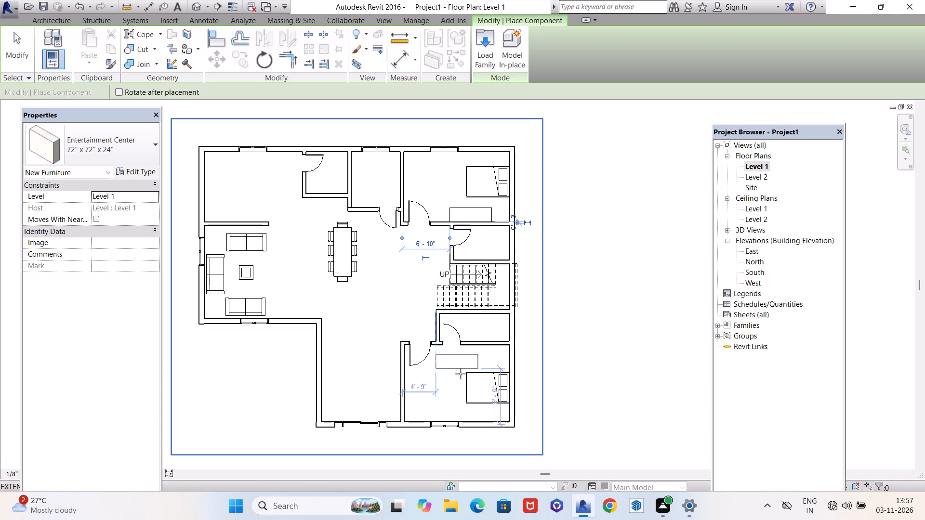
Place a second 72" x 72" x 24" Entertainment Center against the southeast bedroom's north wall, near its east wall.
key("space")
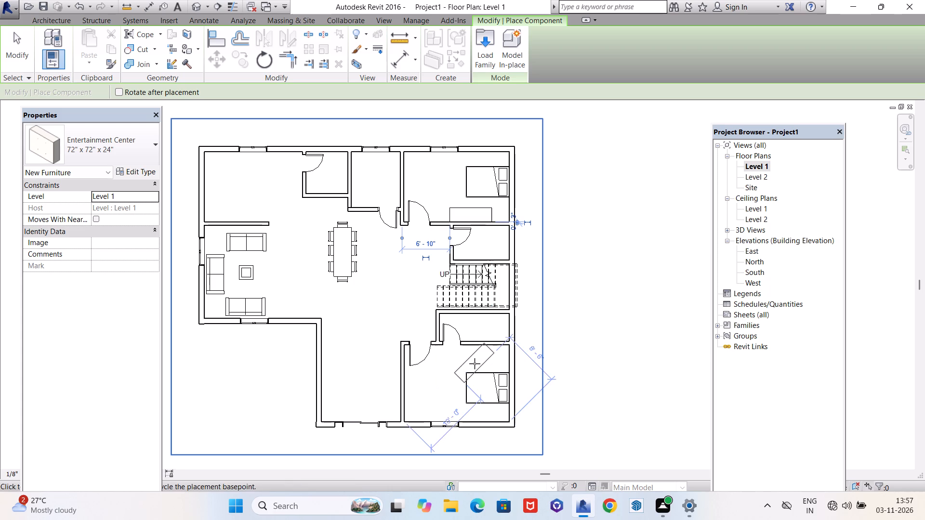
key("space")
key("space")
key("space")
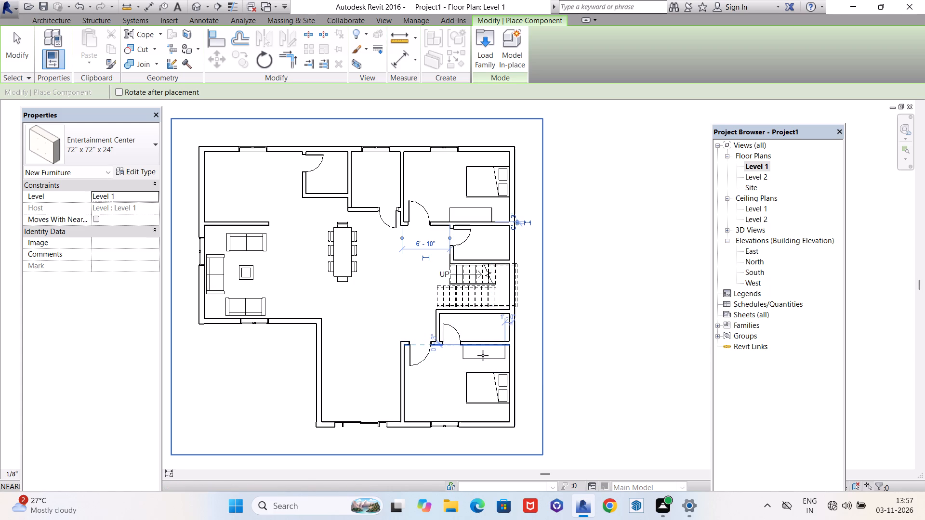
left_click(483, 355)
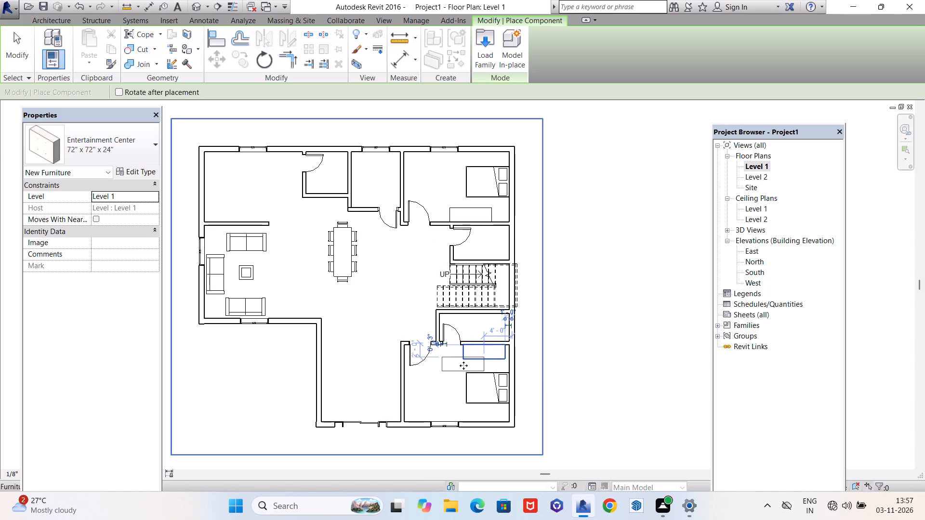
key("Escape")
key("Escape")
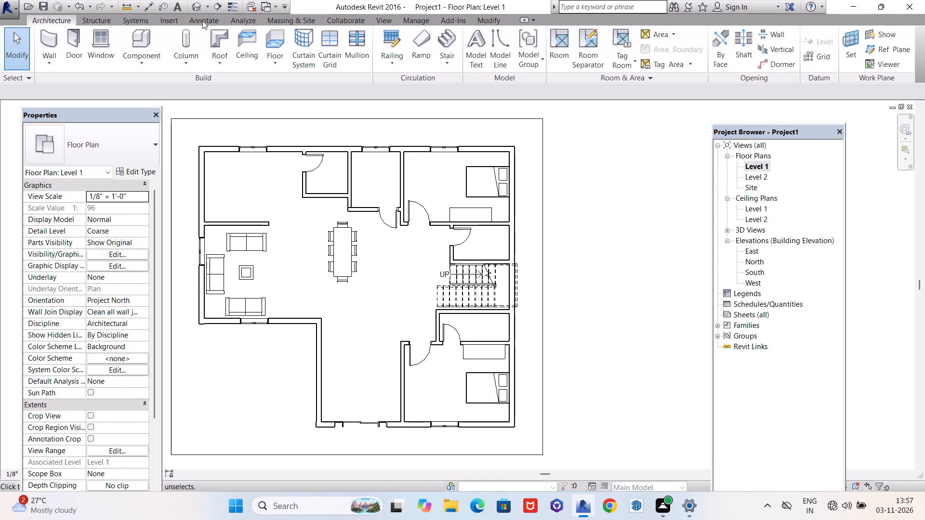
Open the 3D view and examine the two-storey house's exterior from the front, west, east and north sides.
left_click(194, 5)
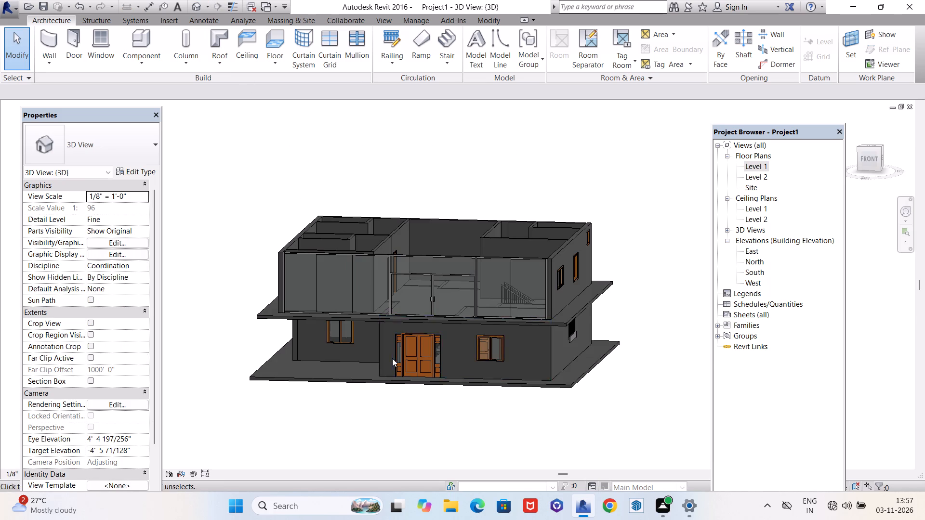
scroll(394, 358, "up", 5)
scroll(396, 356, "down", 3)
middle_click_drag(377, 361, 512, 333, "shift")
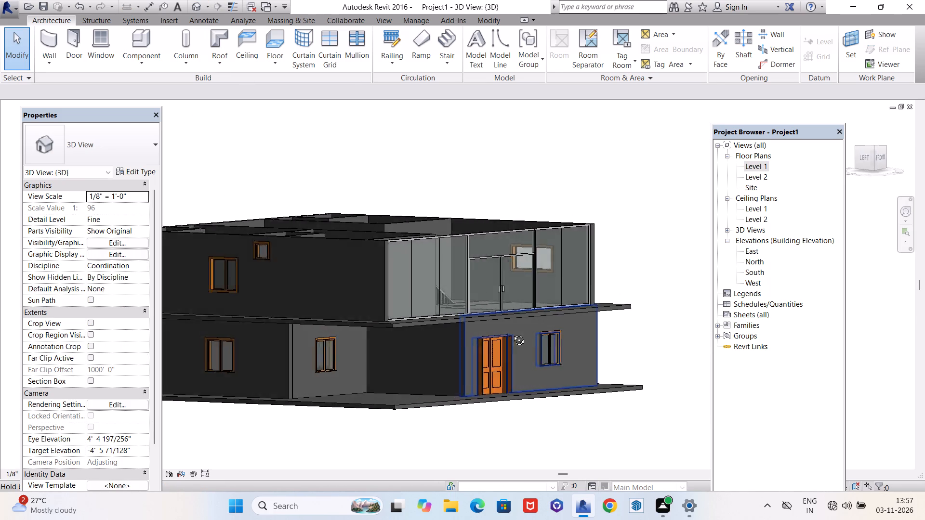
middle_click_drag(512, 333, 625, 321, "shift")
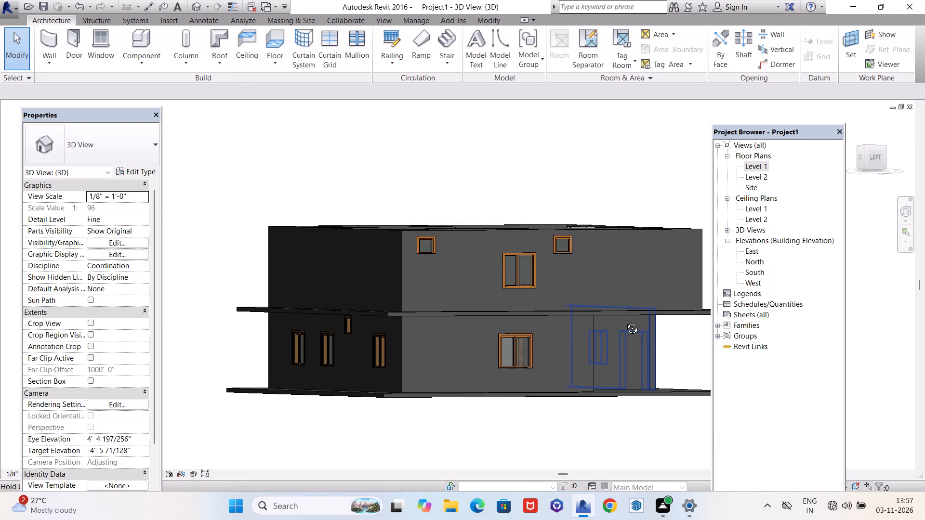
middle_click_drag(625, 321, 246, 290, "shift")
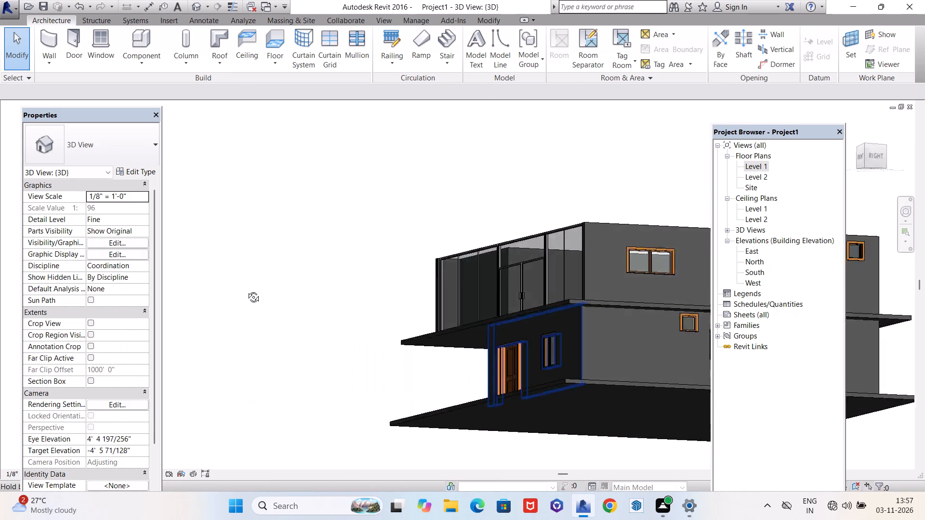
middle_click_drag(246, 290, 229, 298, "shift")
scroll(214, 316, "down", 4)
middle_click_drag(573, 322, 456, 371, "shift")
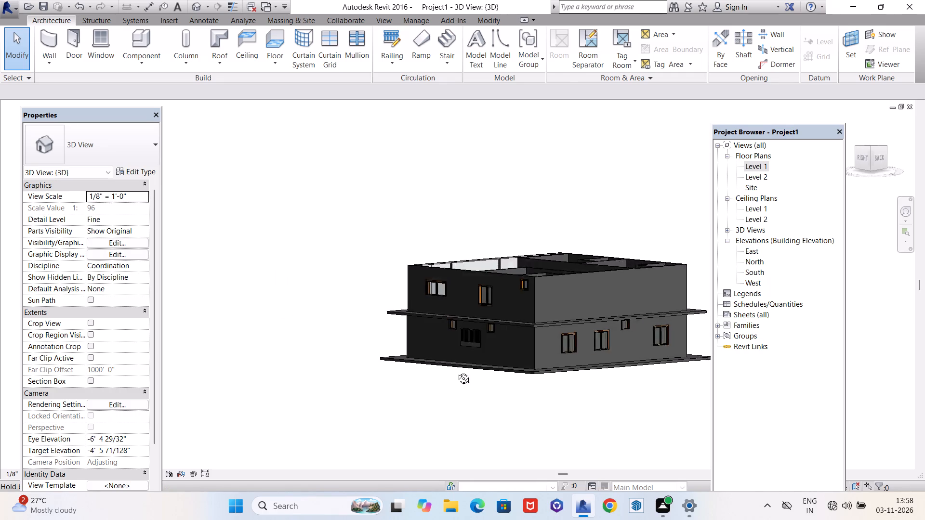
middle_click_drag(456, 371, 538, 398, "shift")
Inspect the stair's Handrail - Rectangular railing at the east exterior wall, from outside and from above.
scroll(522, 354, "down", 1)
scroll(522, 354, "up", 8)
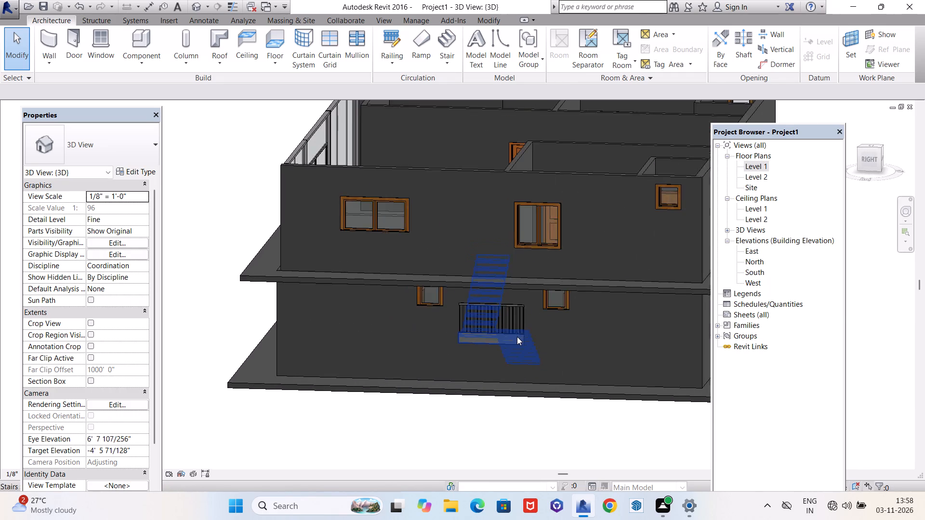
scroll(496, 342, "up", 5)
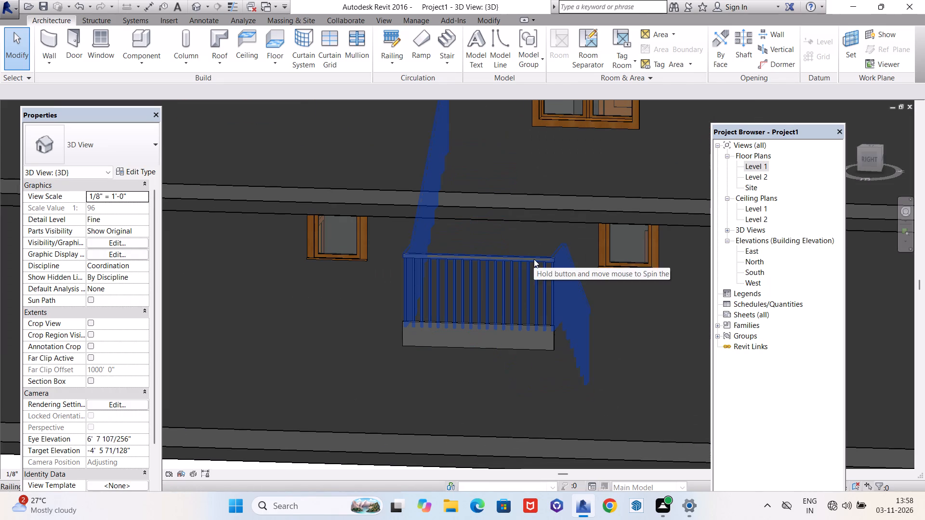
left_click(526, 261)
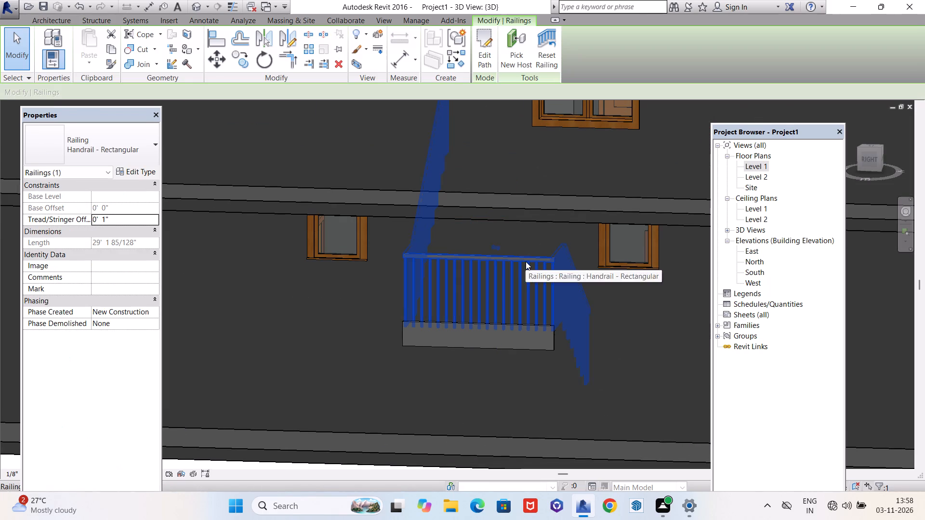
scroll(376, 361, "down", 4)
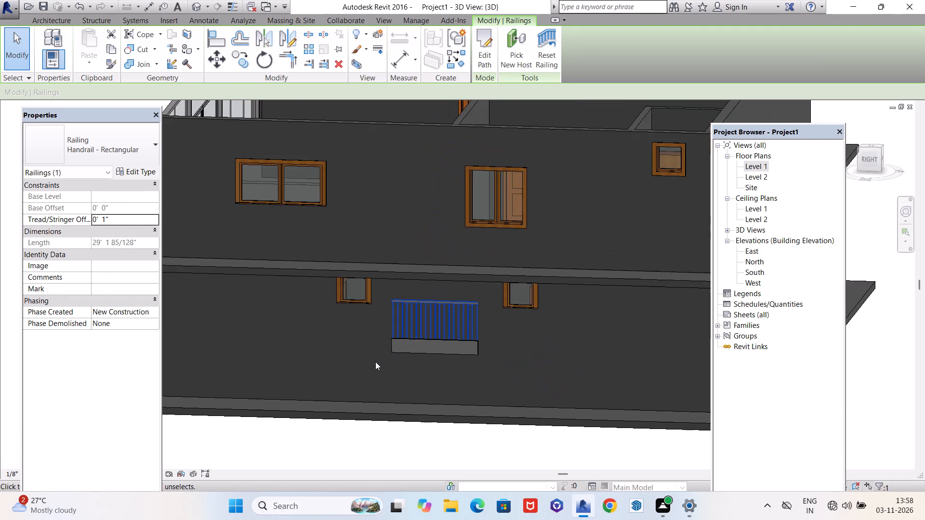
scroll(376, 360, "down", 8)
middle_click_drag(343, 315, 422, 386, "shift")
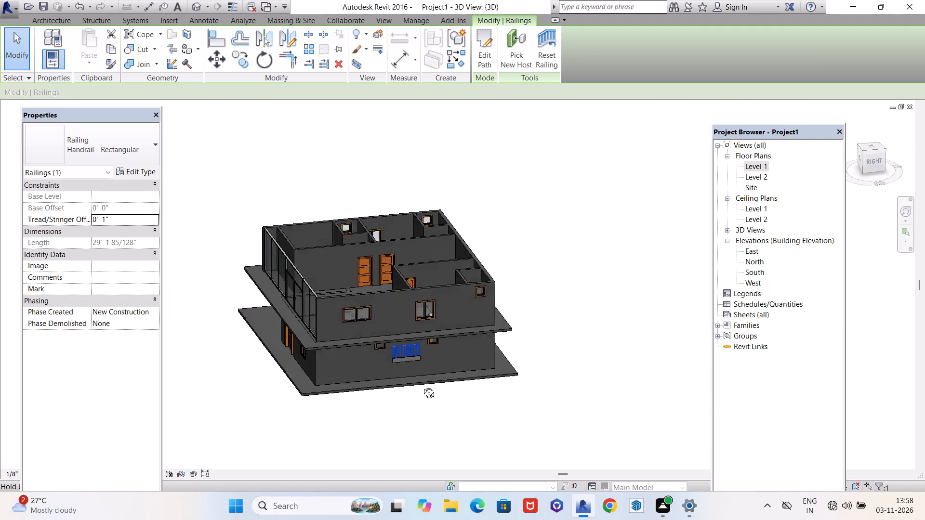
middle_click_drag(422, 386, 512, 453, "shift")
scroll(448, 389, "up", 6)
middle_click_drag(493, 400, 490, 394, "shift")
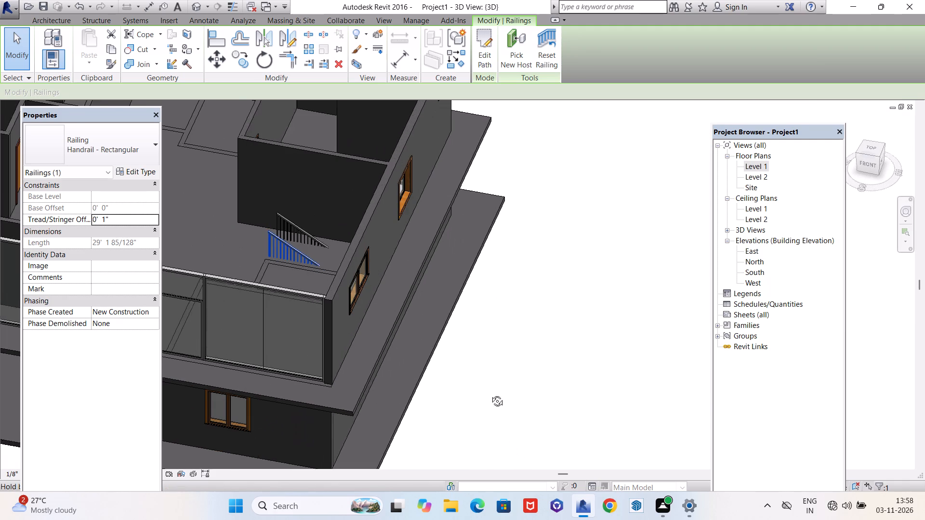
middle_click_drag(490, 394, 447, 290, "shift")
left_click(532, 392)
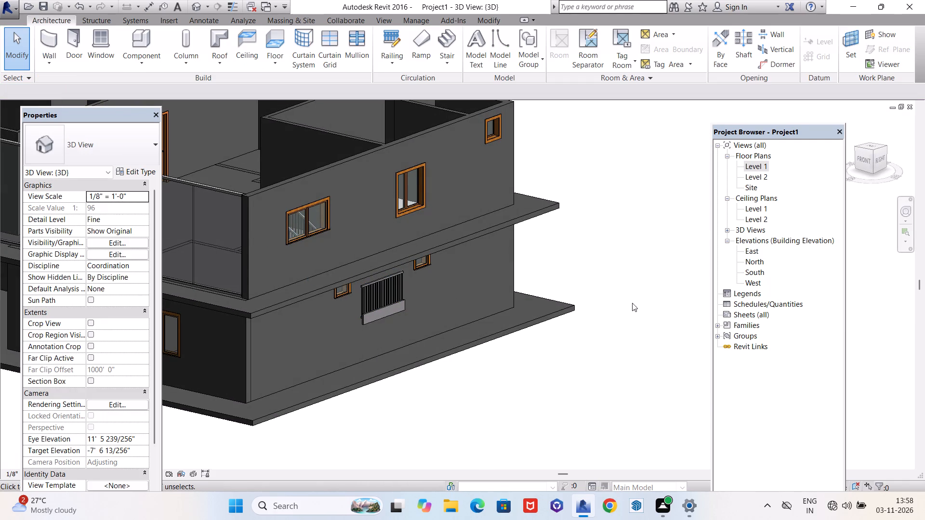
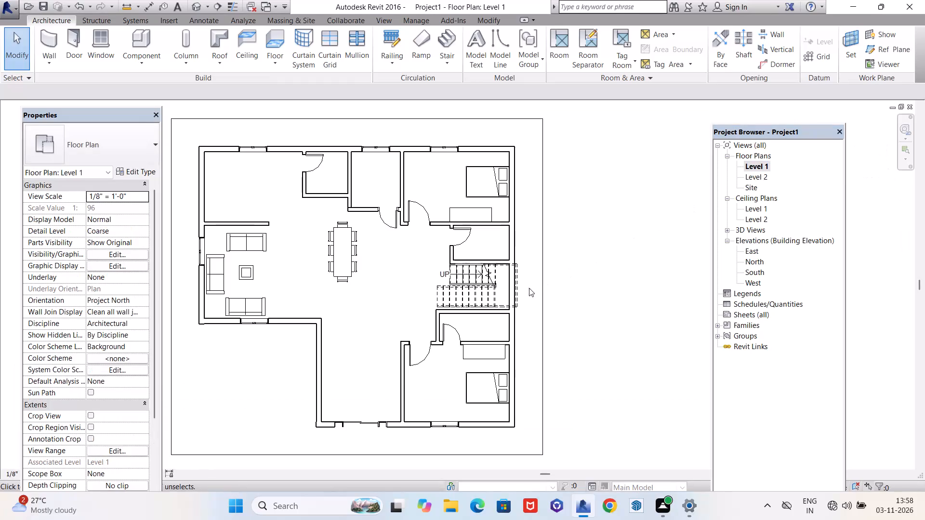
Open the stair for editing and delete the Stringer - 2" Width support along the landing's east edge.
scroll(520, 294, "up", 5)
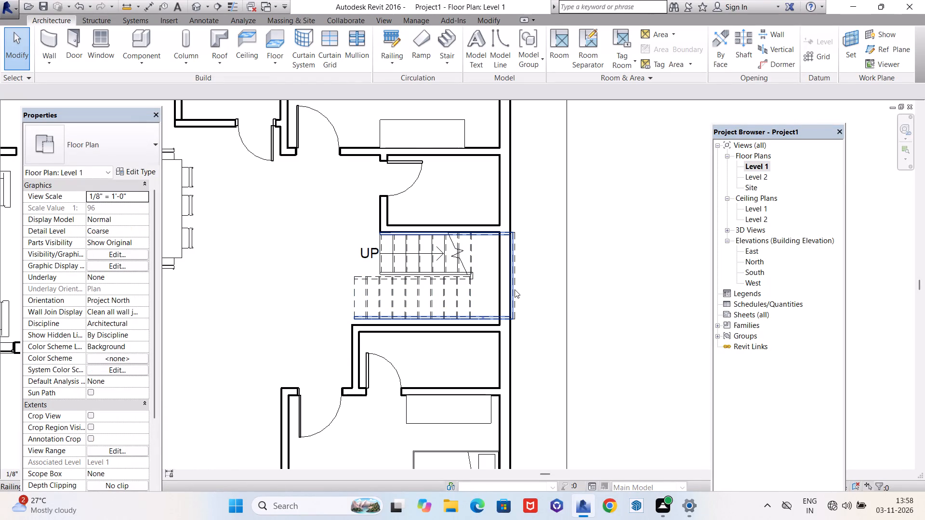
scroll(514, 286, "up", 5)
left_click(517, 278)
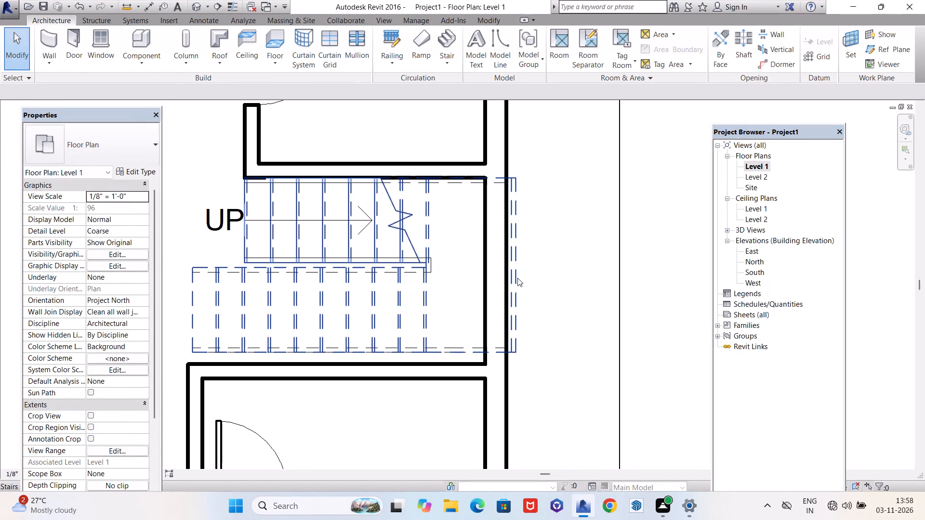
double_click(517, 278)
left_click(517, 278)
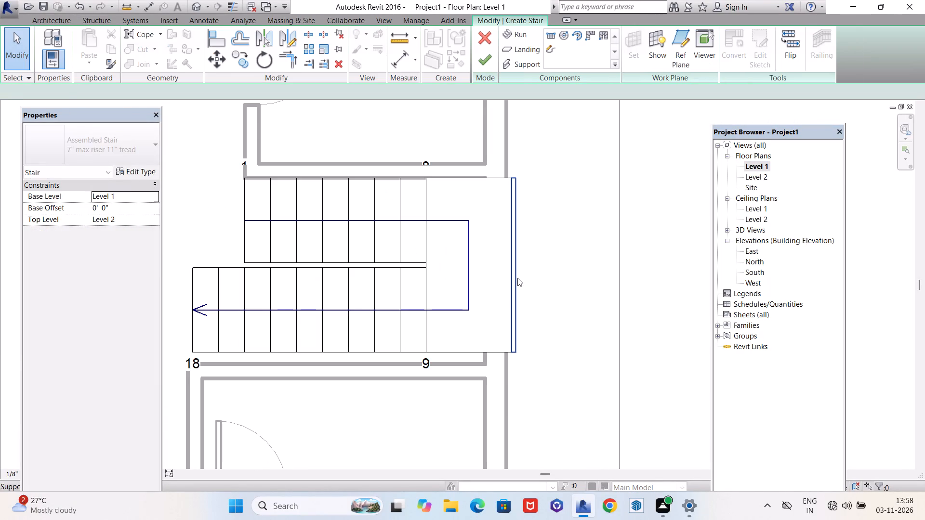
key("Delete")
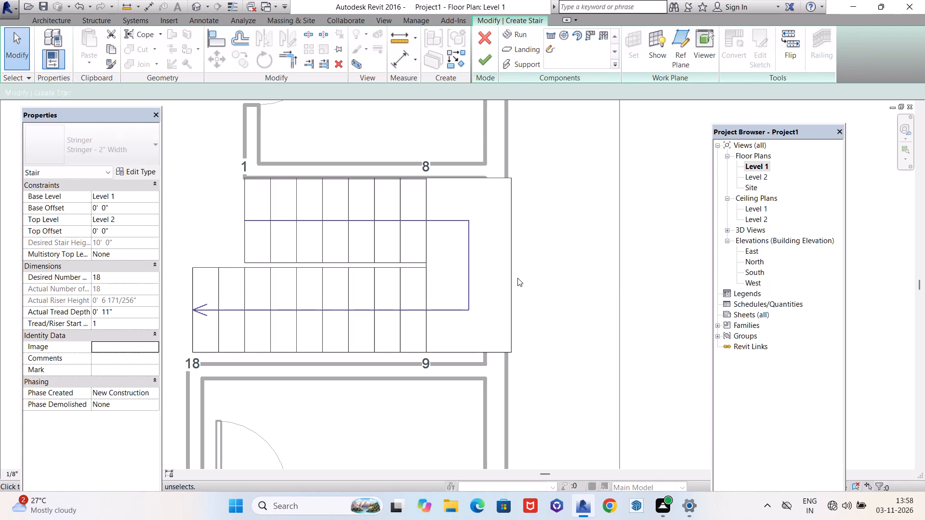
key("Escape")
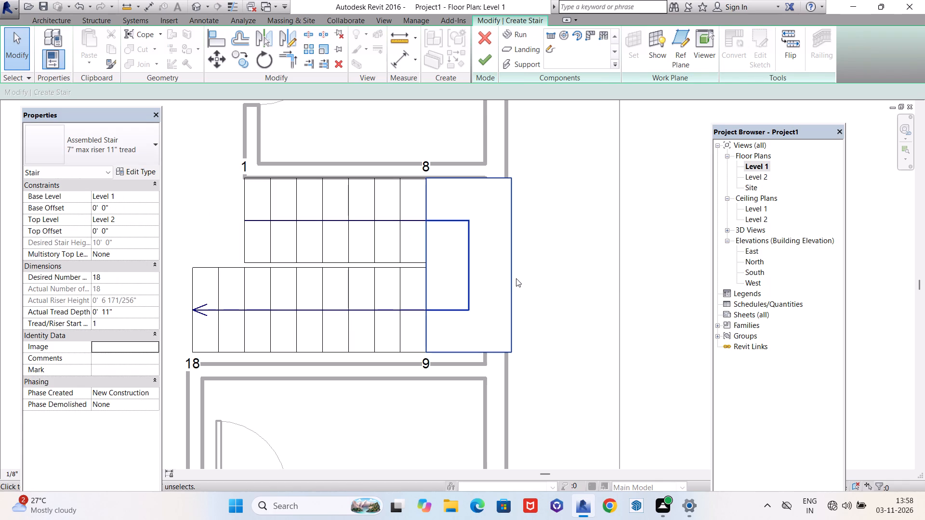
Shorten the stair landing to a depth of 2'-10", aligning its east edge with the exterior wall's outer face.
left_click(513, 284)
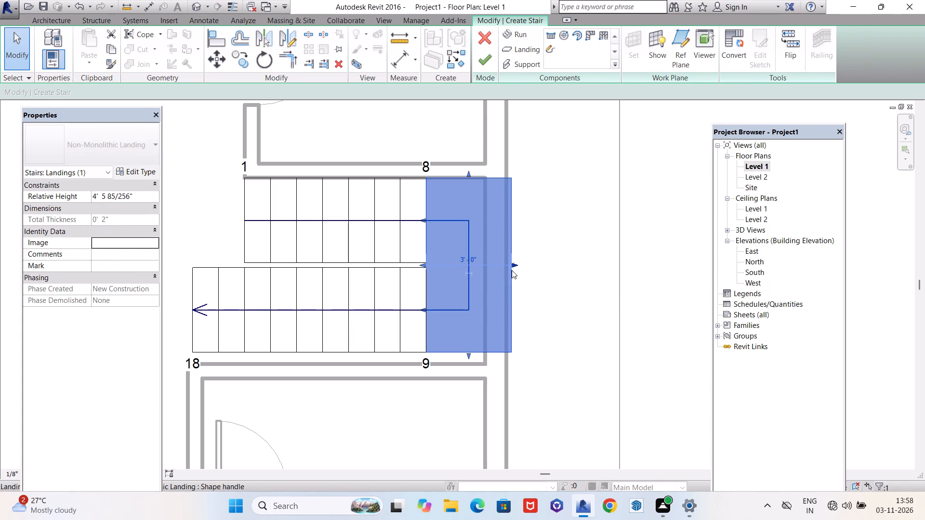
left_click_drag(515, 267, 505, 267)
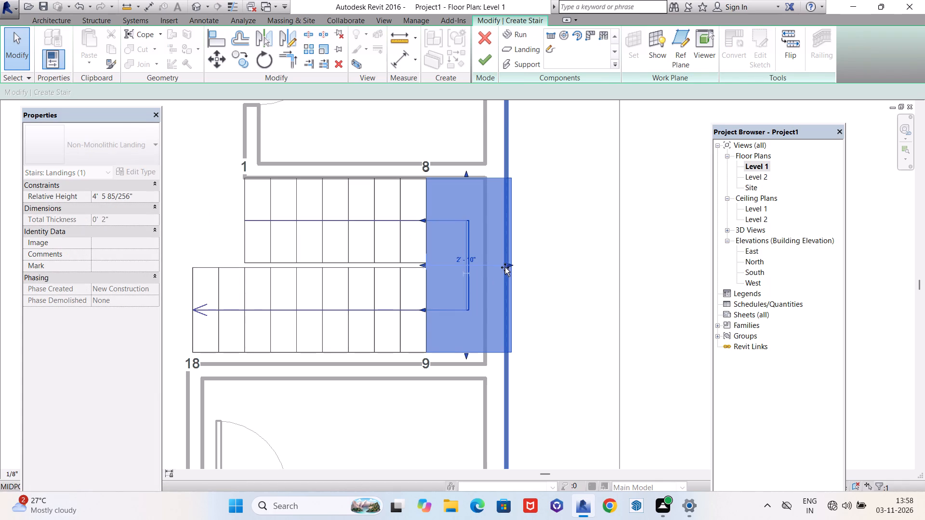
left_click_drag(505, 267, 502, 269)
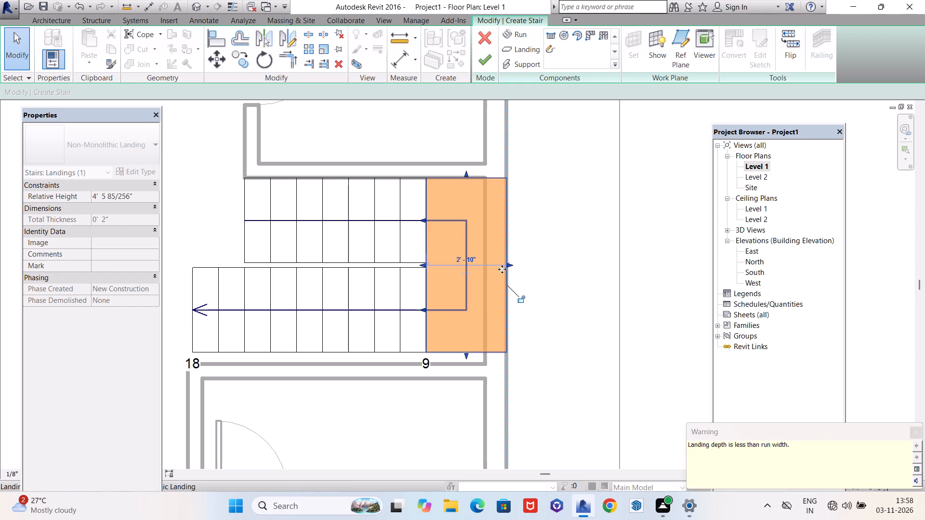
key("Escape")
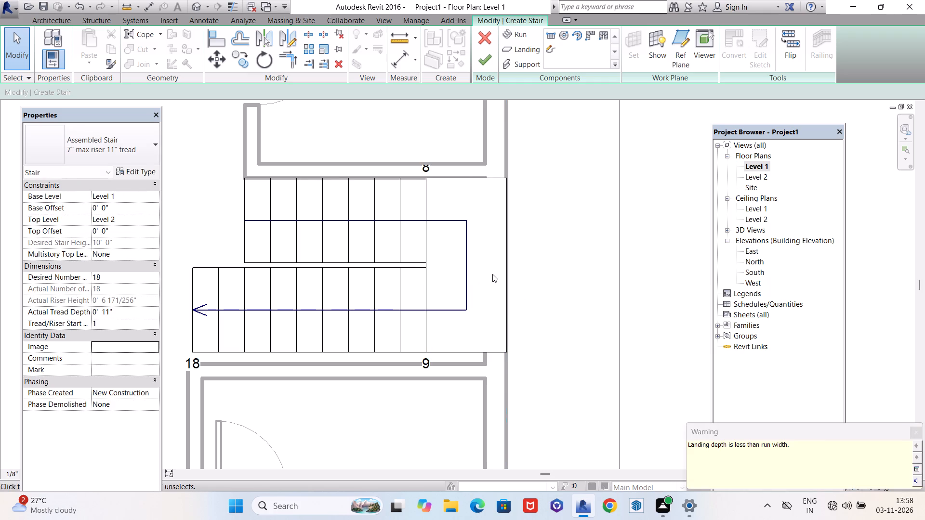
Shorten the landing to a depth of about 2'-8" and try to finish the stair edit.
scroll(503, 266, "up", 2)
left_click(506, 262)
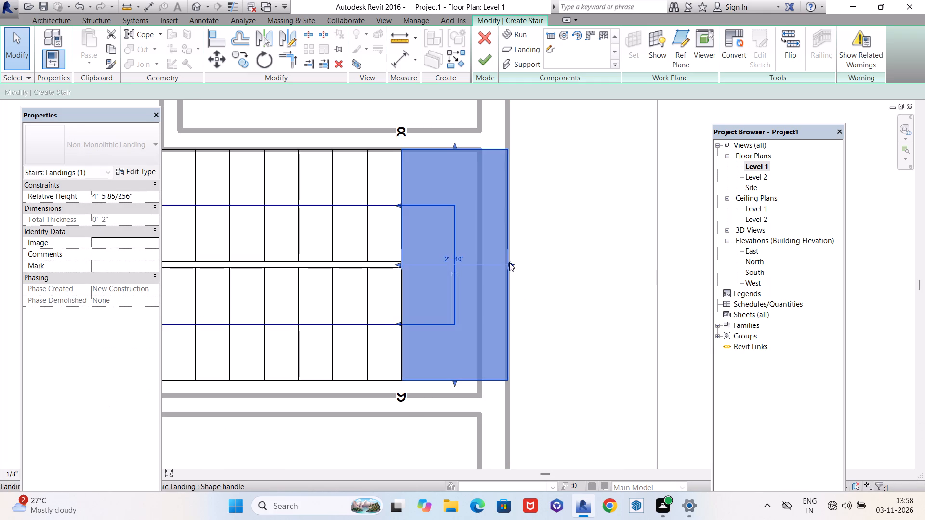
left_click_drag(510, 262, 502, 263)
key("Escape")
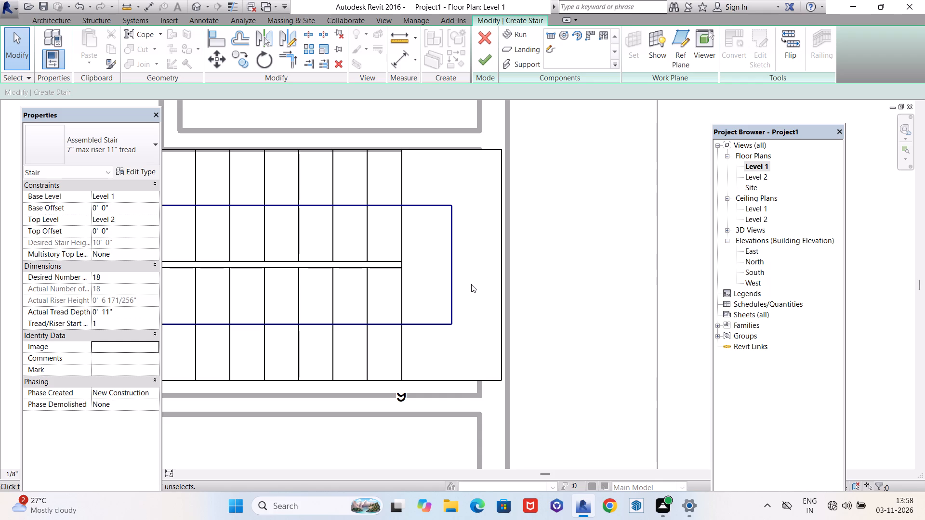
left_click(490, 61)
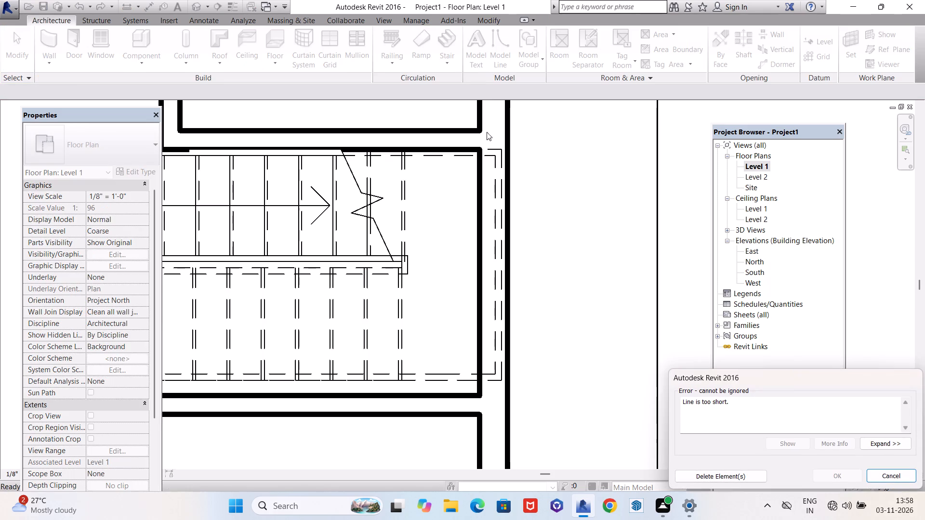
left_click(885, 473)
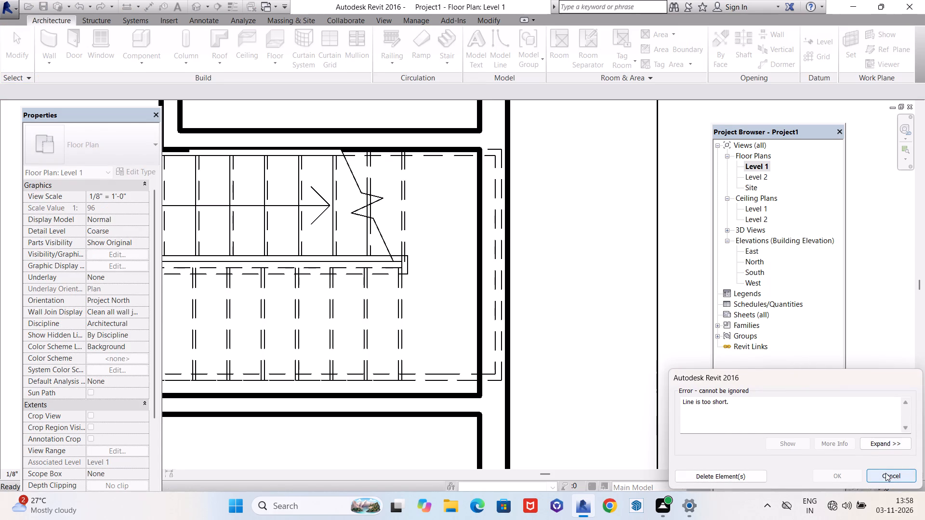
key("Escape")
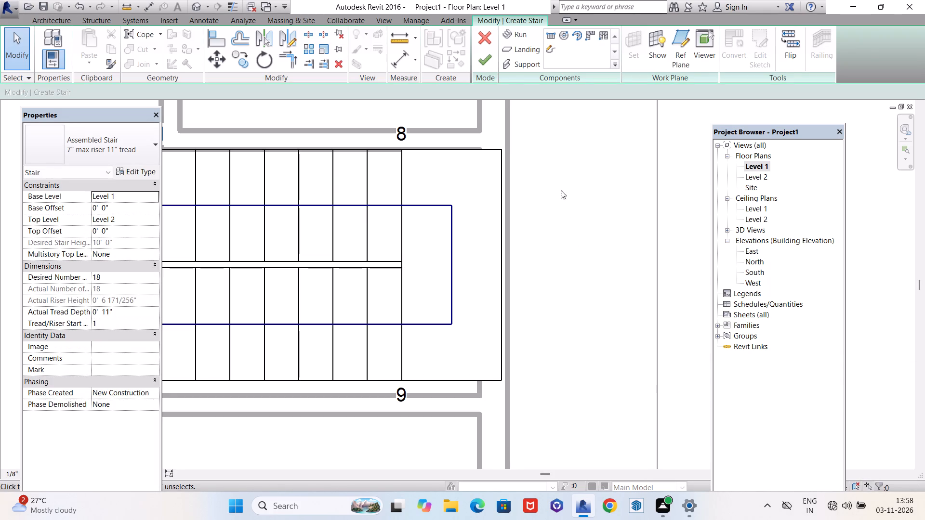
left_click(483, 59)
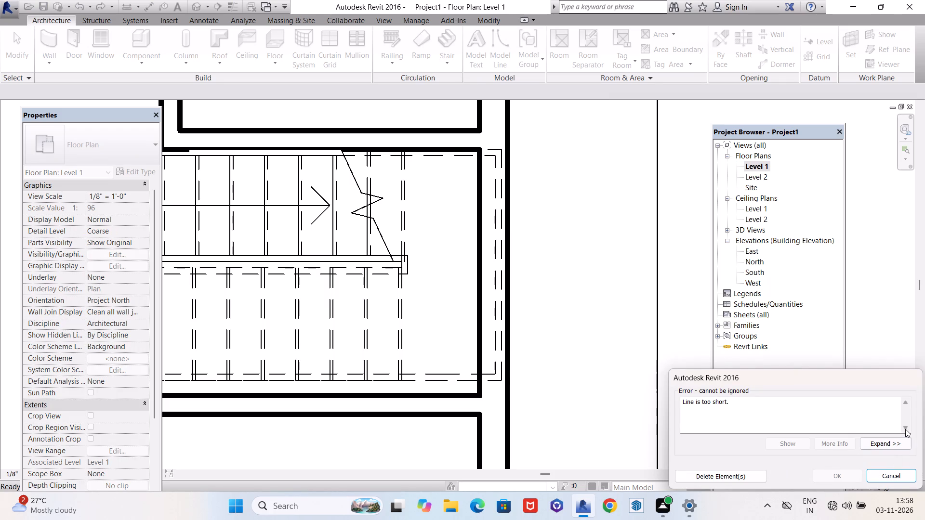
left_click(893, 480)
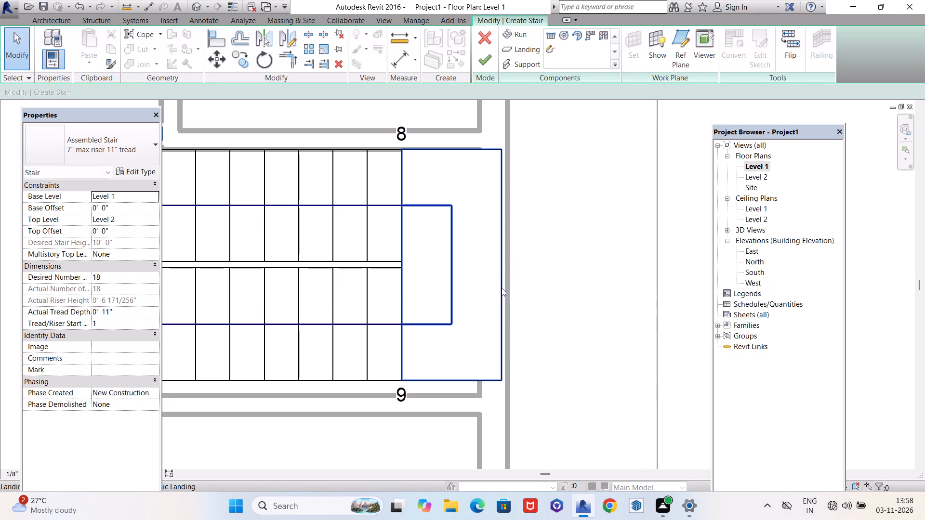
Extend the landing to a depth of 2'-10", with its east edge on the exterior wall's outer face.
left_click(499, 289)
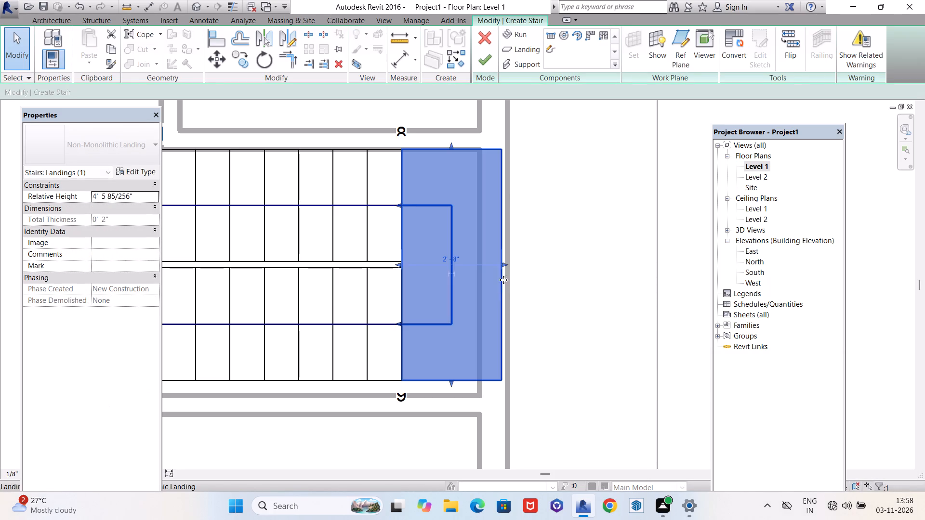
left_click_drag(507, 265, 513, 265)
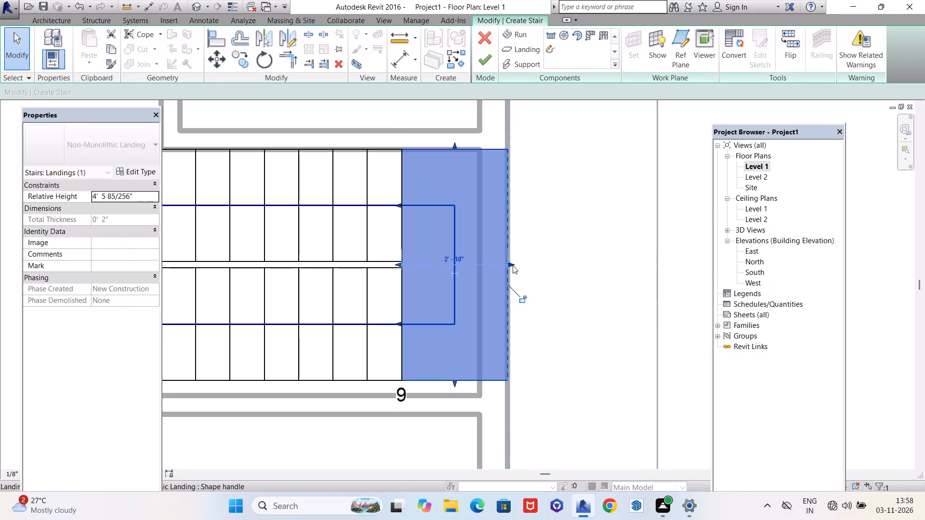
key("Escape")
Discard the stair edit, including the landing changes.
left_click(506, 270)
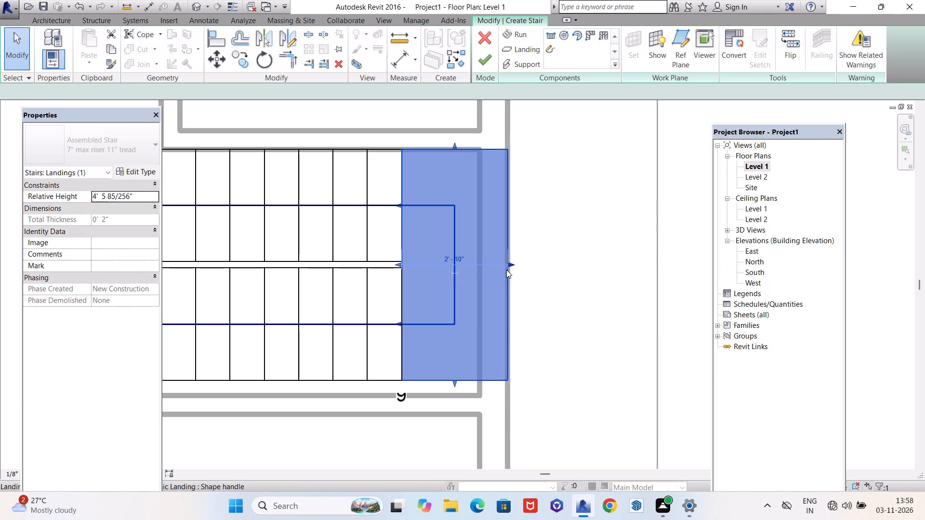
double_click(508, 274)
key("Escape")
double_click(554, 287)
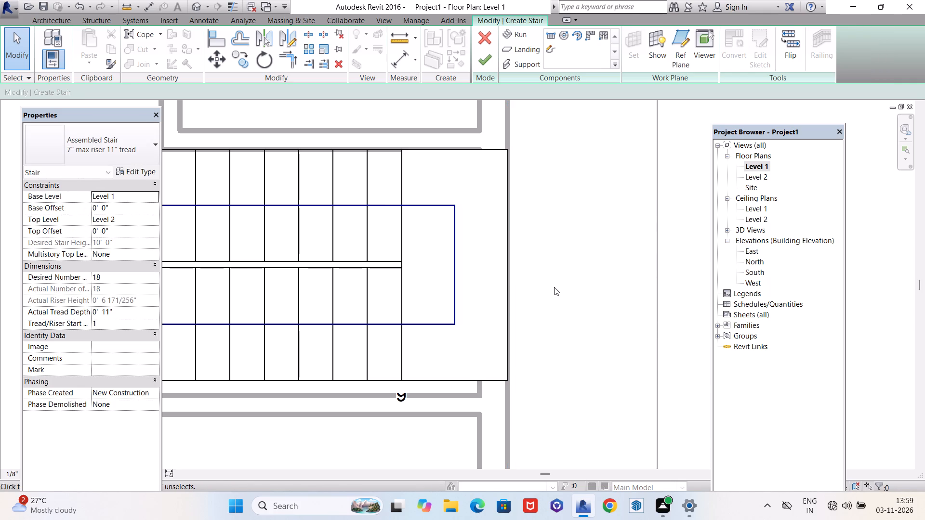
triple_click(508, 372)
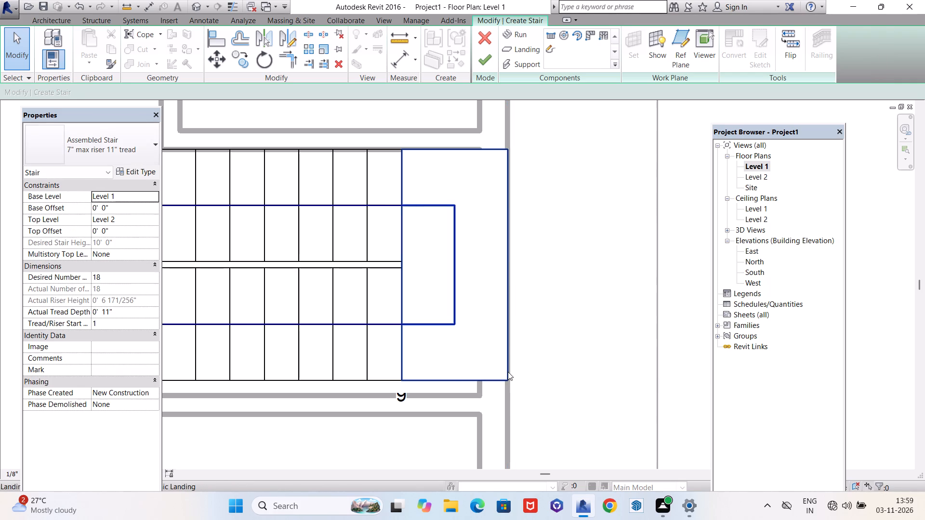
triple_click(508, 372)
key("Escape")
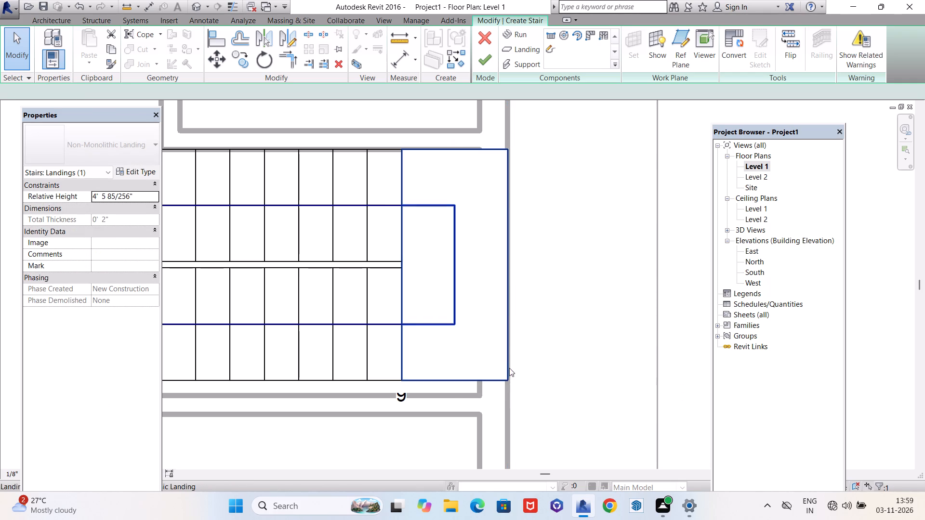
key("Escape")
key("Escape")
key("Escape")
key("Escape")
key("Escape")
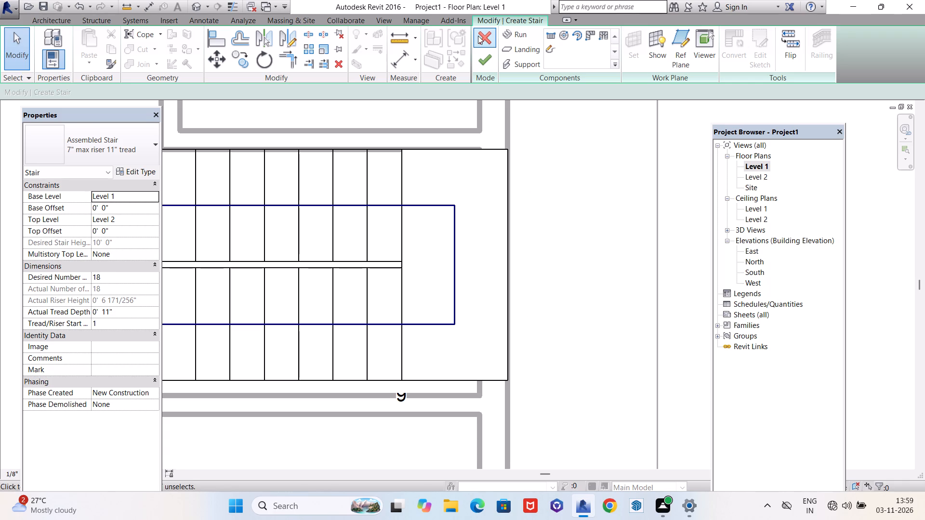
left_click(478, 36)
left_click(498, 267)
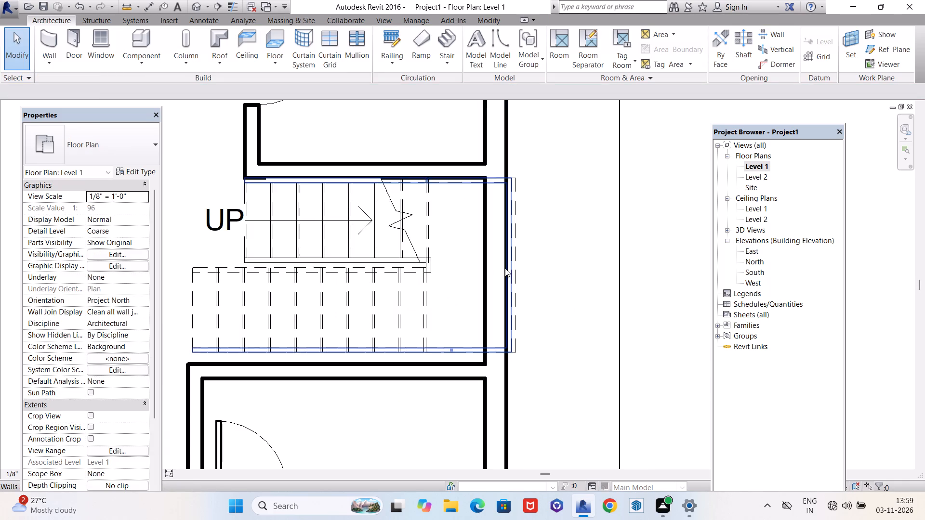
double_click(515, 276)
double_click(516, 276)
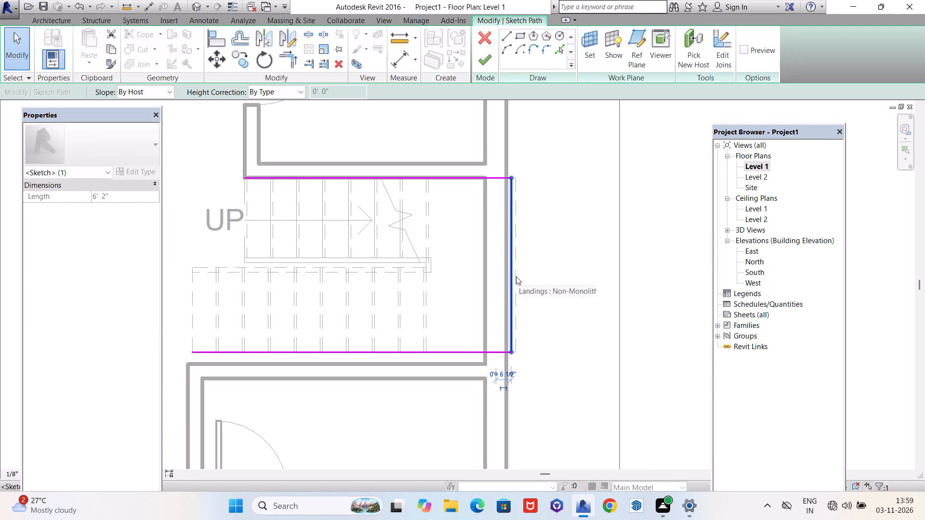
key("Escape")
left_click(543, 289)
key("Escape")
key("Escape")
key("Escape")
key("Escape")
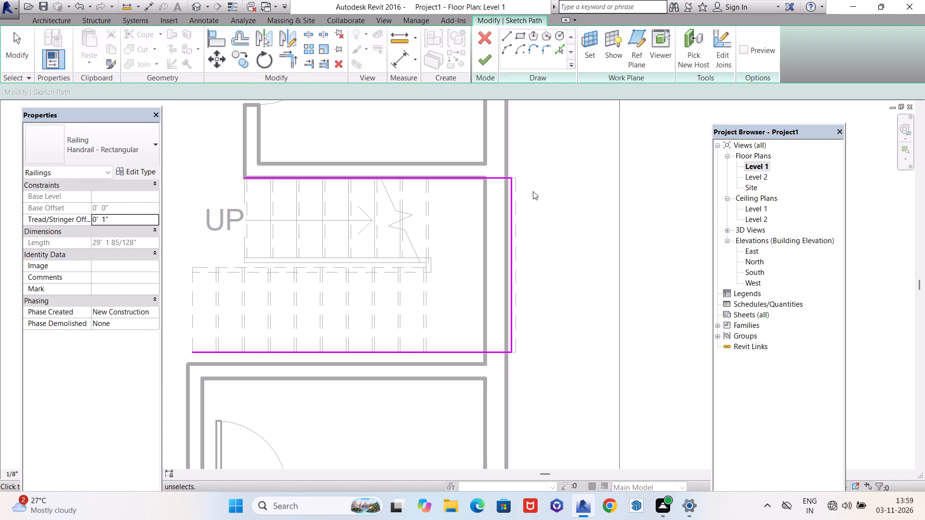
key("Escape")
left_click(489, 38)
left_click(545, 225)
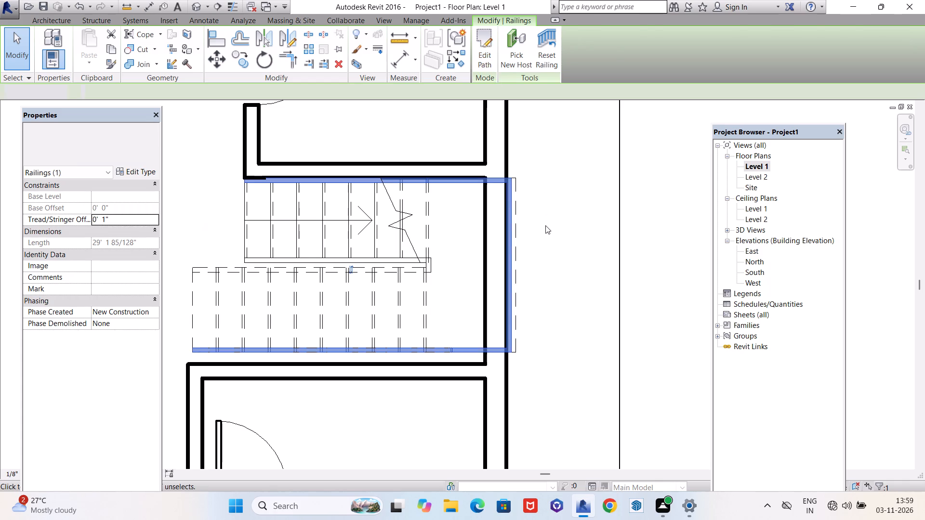
Delete the stringer along the stair landing's east edge and finish the stair edit, deleting the elements in error.
left_click(518, 252)
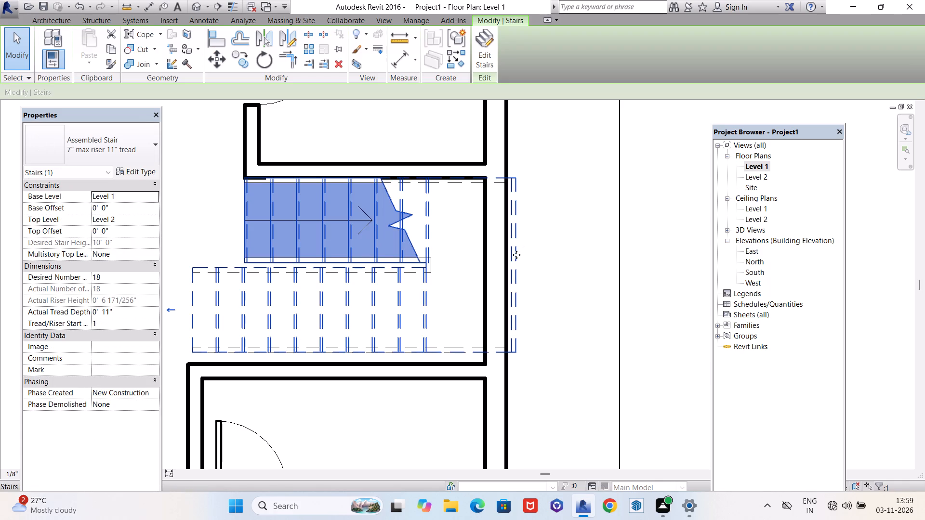
double_click(516, 255)
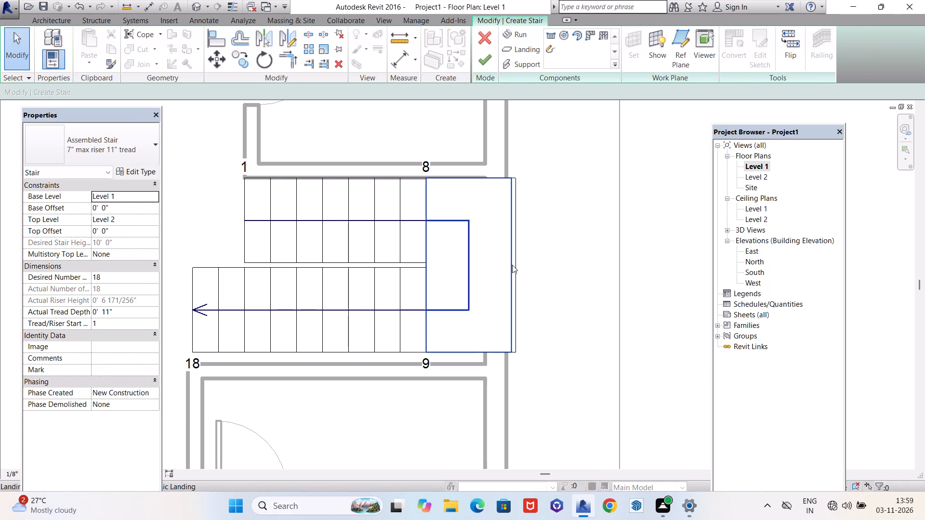
left_click(519, 259)
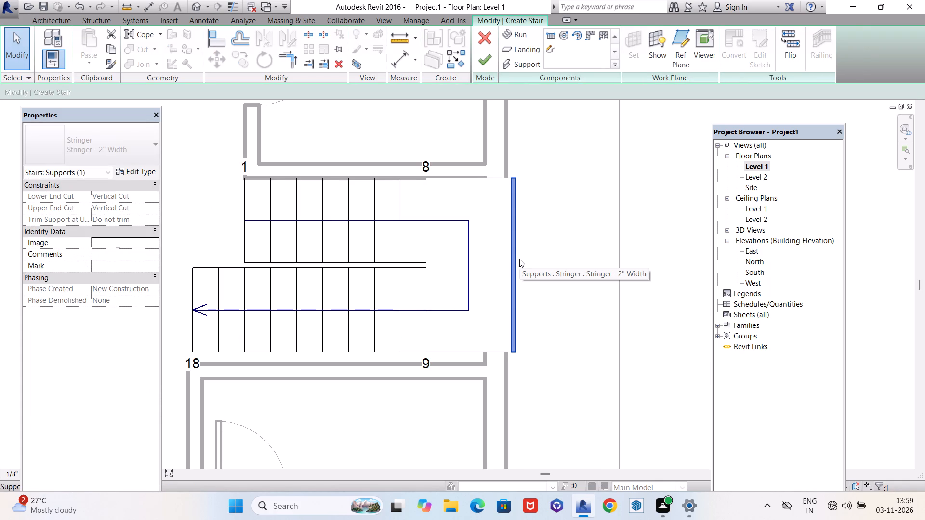
key("Delete")
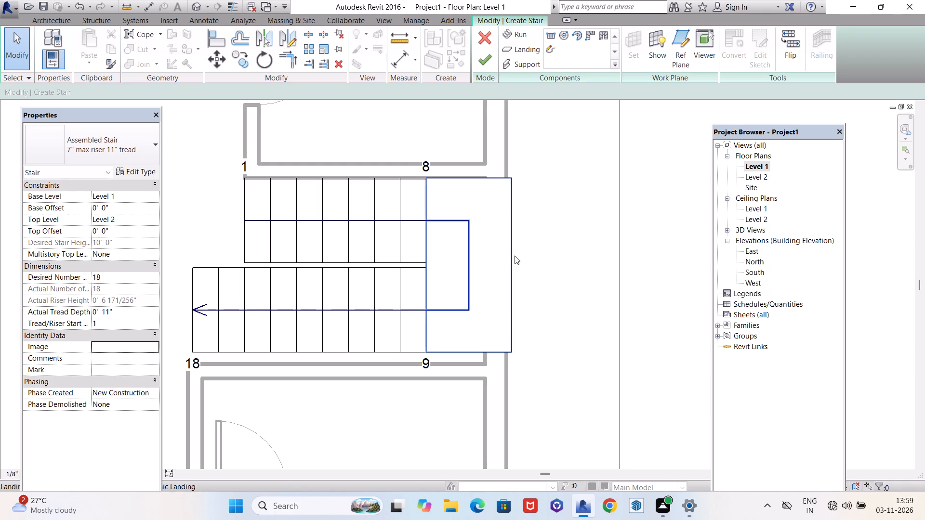
left_click(488, 58)
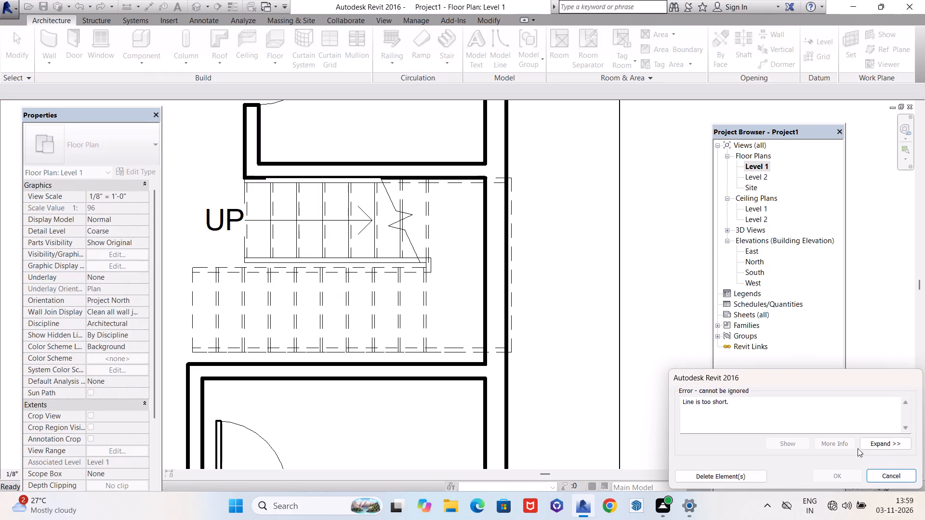
left_click(889, 442)
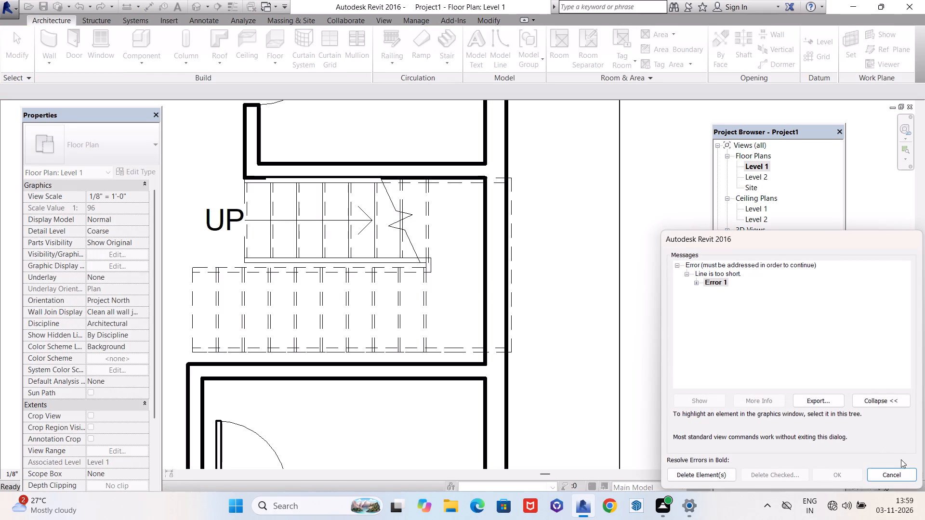
left_click(897, 478)
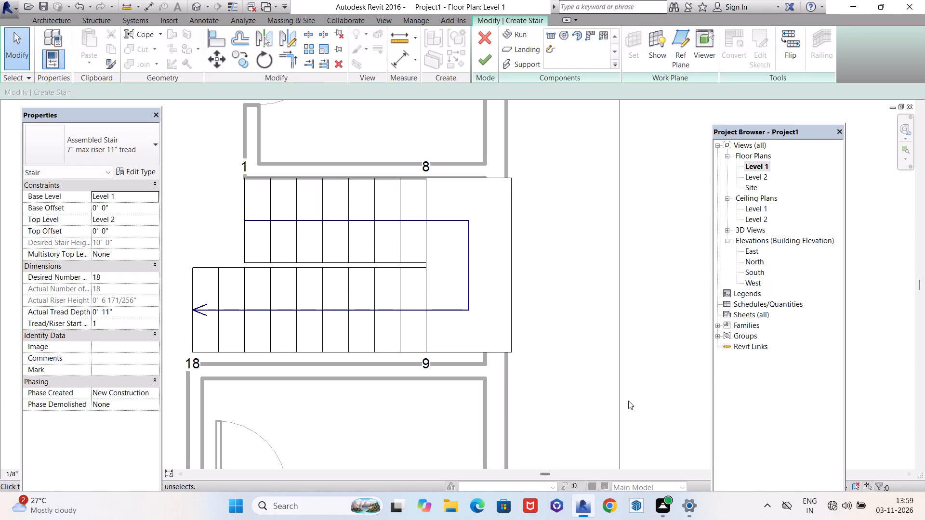
scroll(626, 400, "down", 3)
left_click(486, 60)
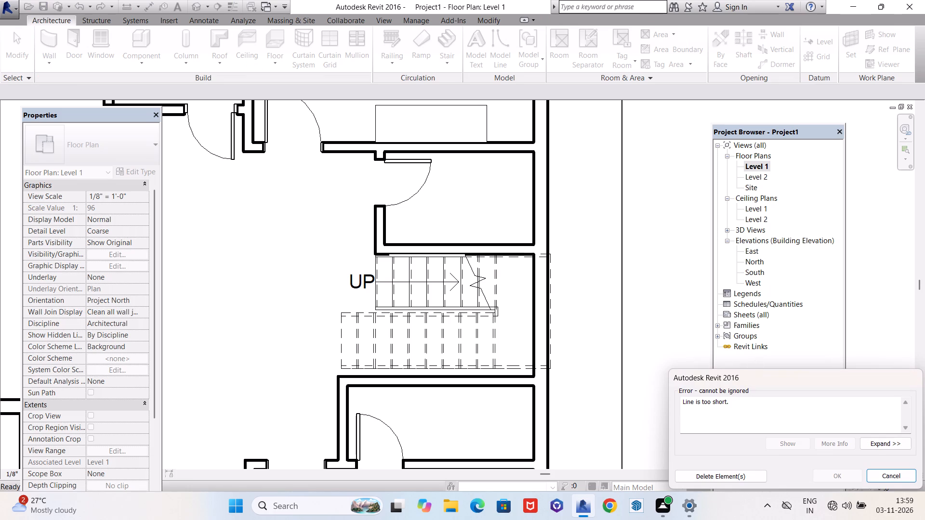
left_click(732, 475)
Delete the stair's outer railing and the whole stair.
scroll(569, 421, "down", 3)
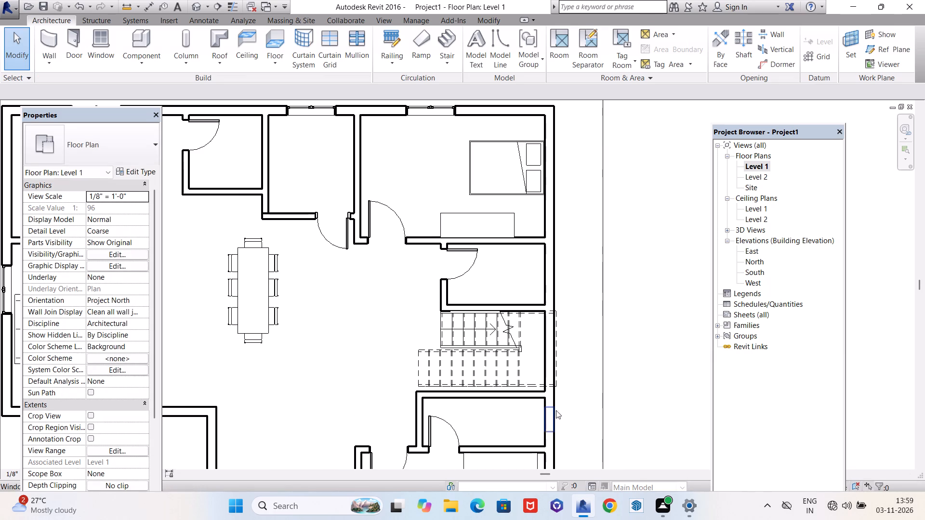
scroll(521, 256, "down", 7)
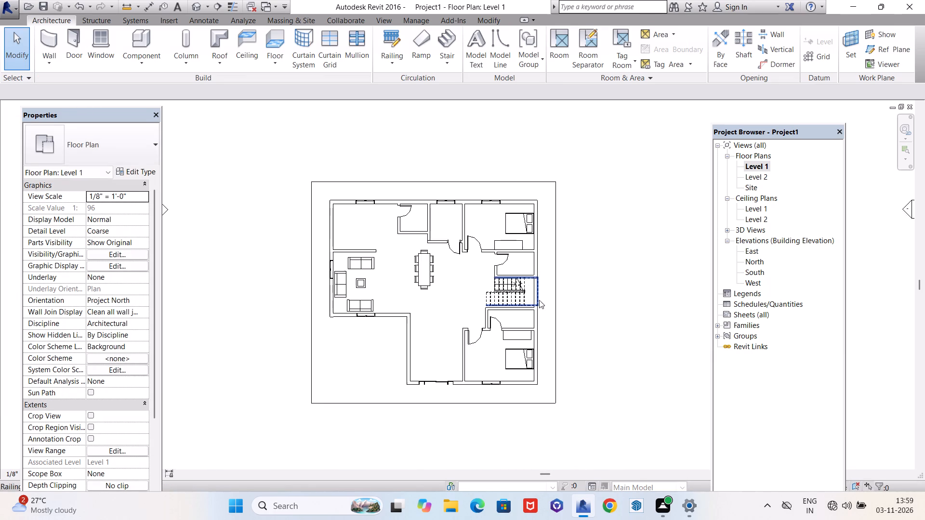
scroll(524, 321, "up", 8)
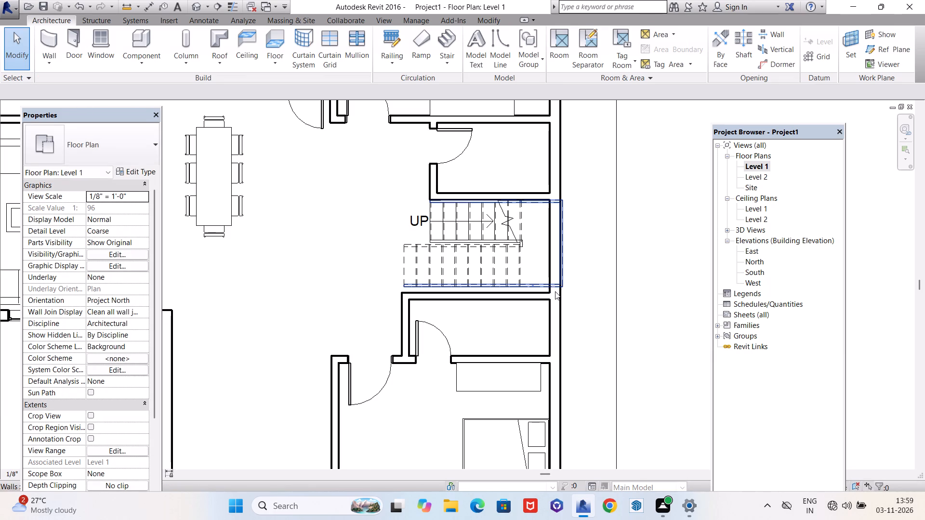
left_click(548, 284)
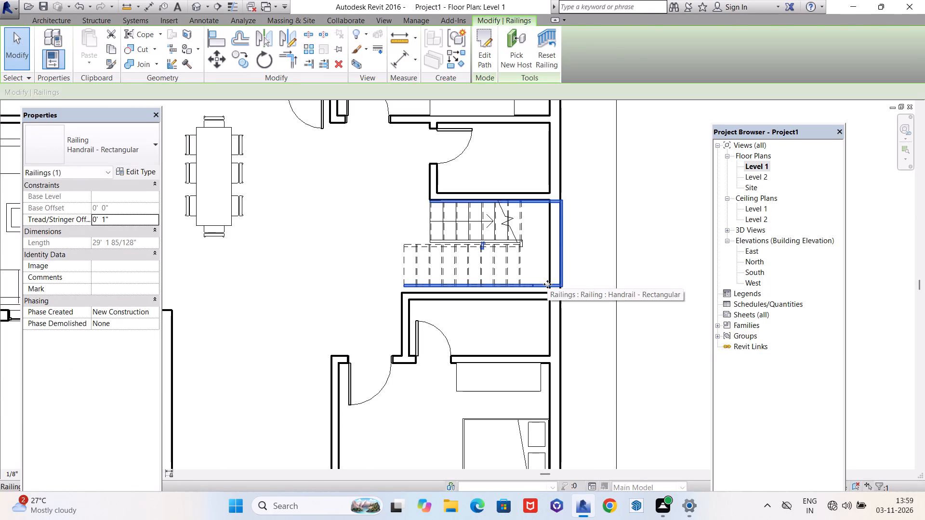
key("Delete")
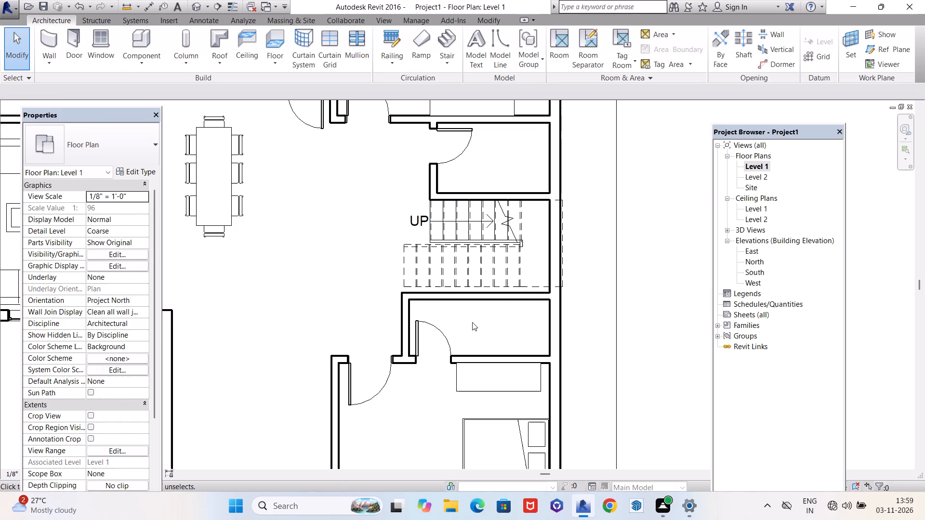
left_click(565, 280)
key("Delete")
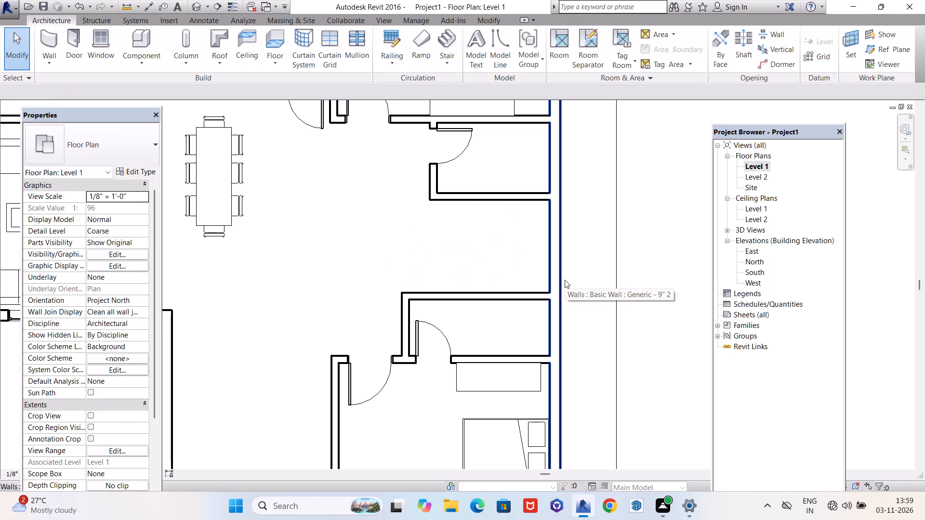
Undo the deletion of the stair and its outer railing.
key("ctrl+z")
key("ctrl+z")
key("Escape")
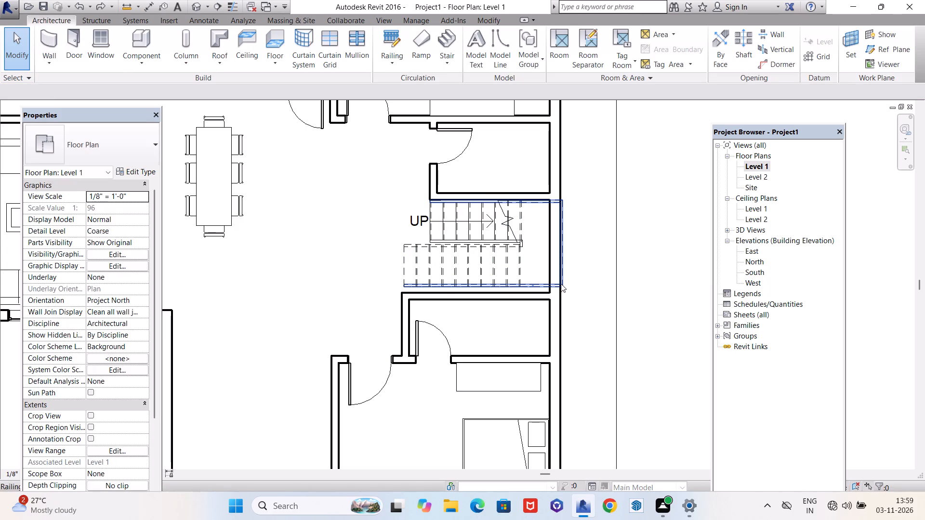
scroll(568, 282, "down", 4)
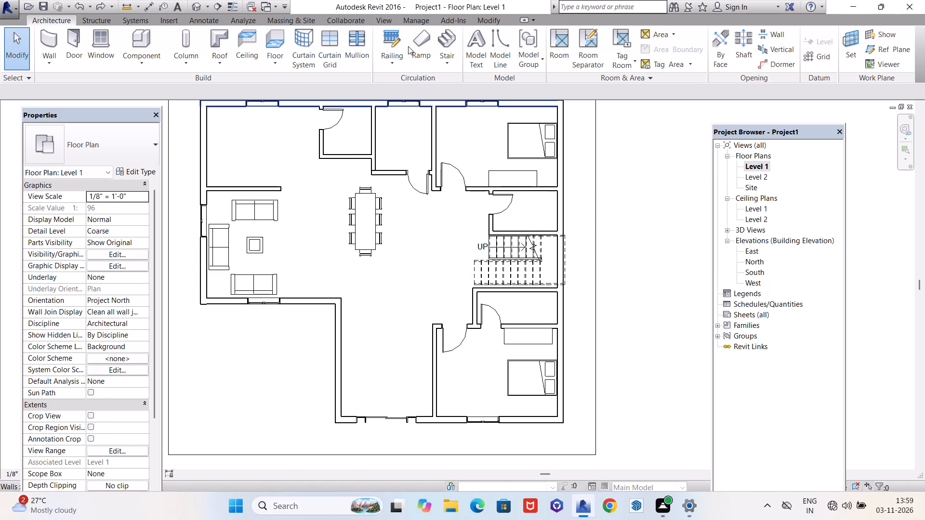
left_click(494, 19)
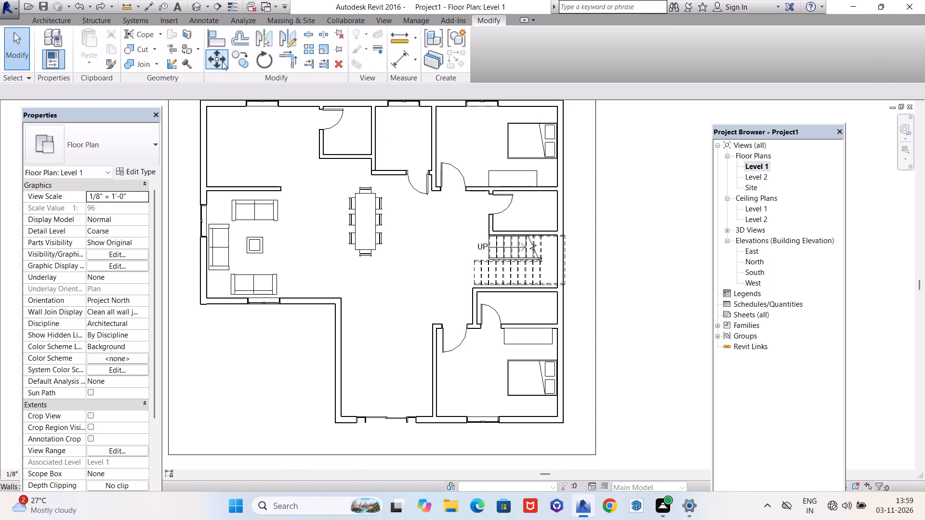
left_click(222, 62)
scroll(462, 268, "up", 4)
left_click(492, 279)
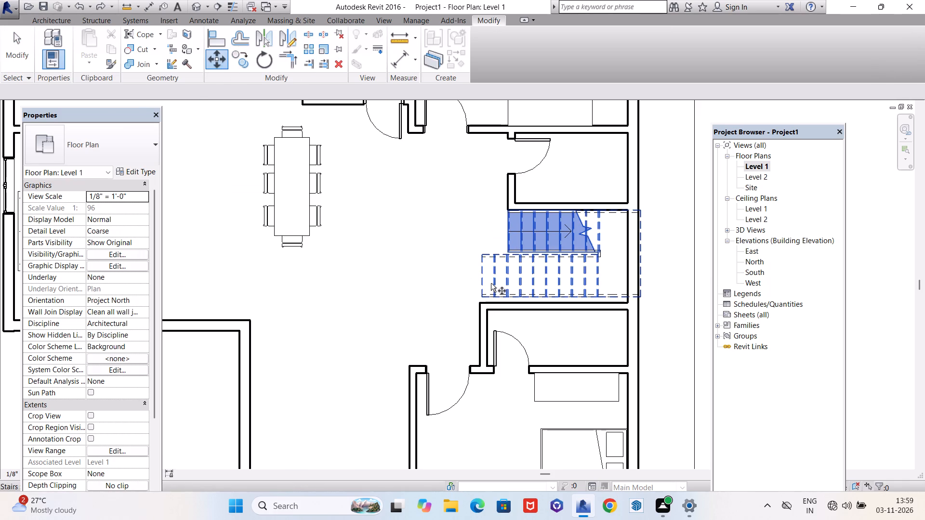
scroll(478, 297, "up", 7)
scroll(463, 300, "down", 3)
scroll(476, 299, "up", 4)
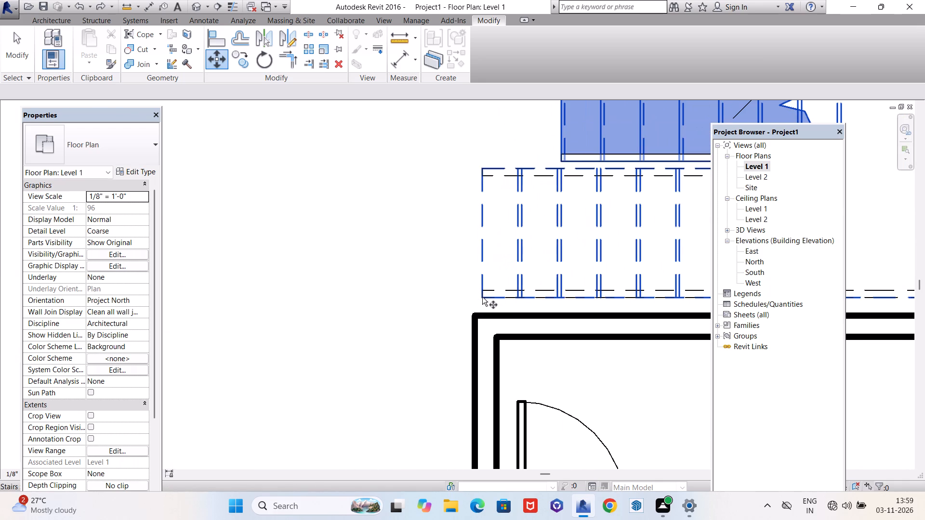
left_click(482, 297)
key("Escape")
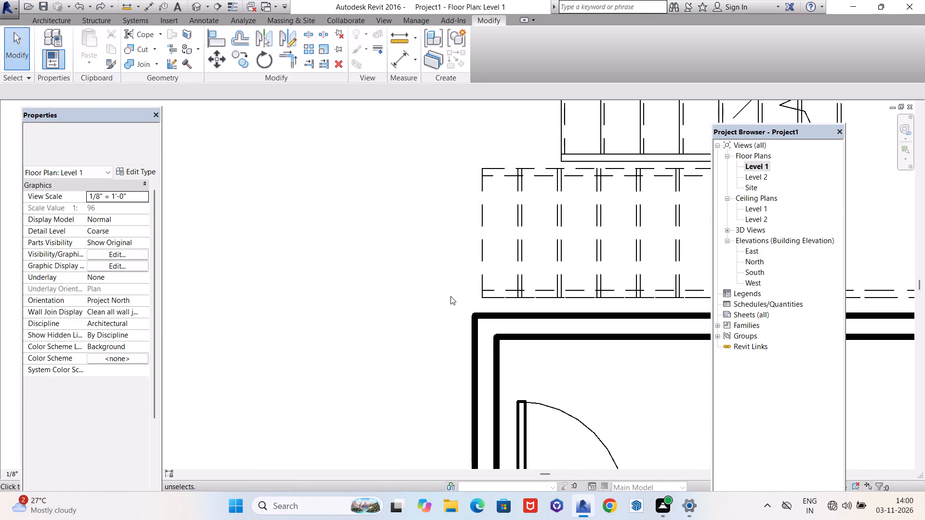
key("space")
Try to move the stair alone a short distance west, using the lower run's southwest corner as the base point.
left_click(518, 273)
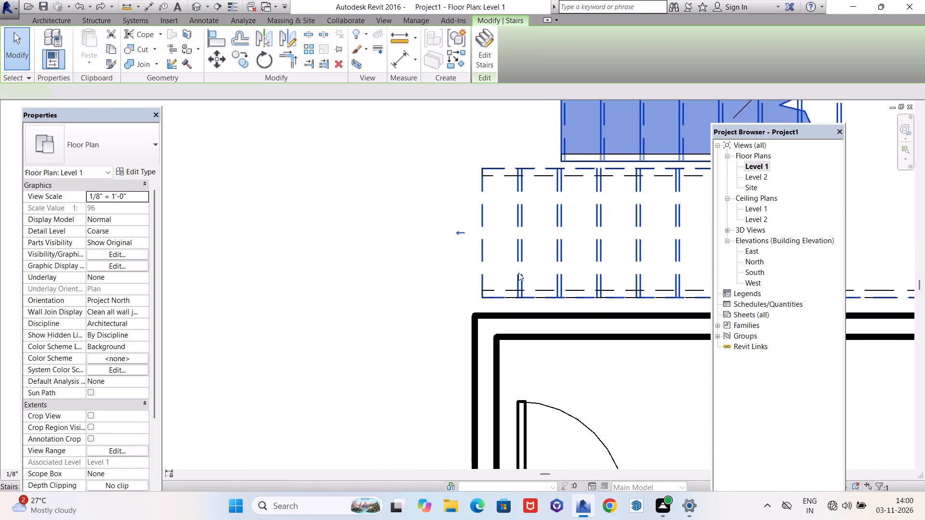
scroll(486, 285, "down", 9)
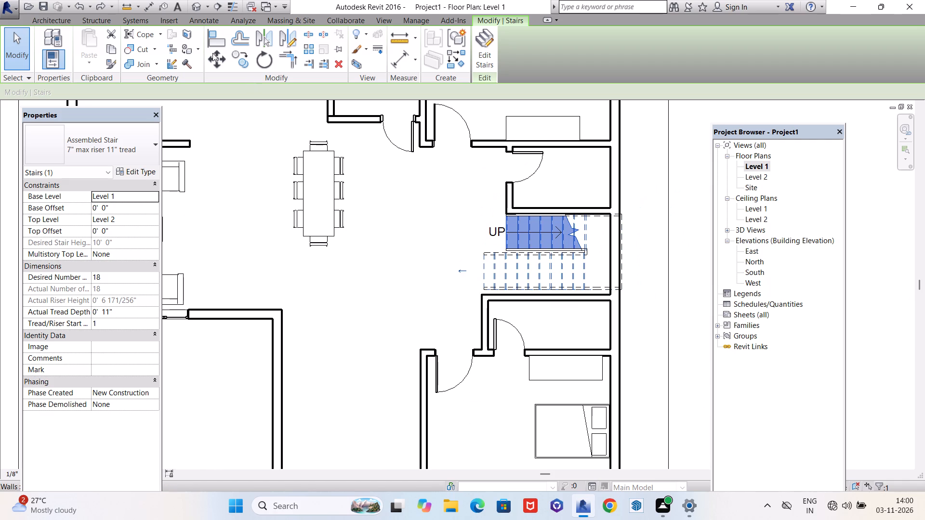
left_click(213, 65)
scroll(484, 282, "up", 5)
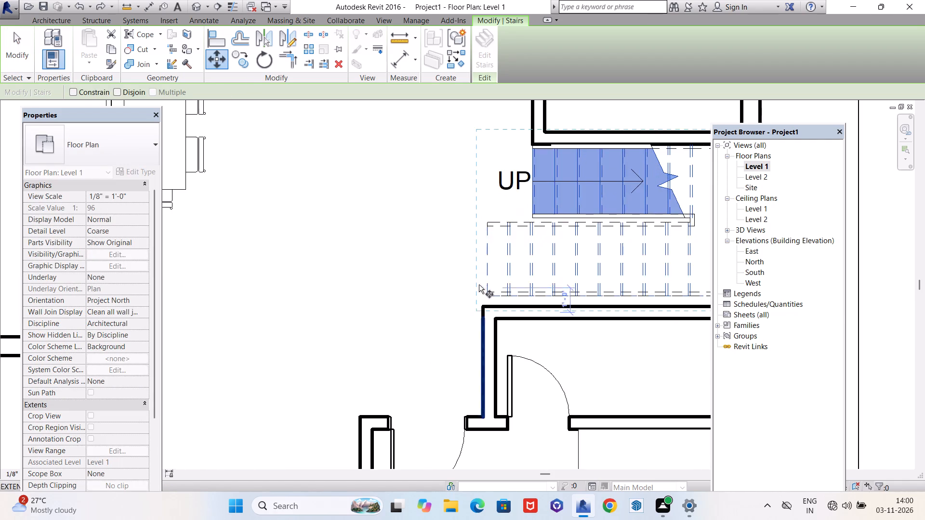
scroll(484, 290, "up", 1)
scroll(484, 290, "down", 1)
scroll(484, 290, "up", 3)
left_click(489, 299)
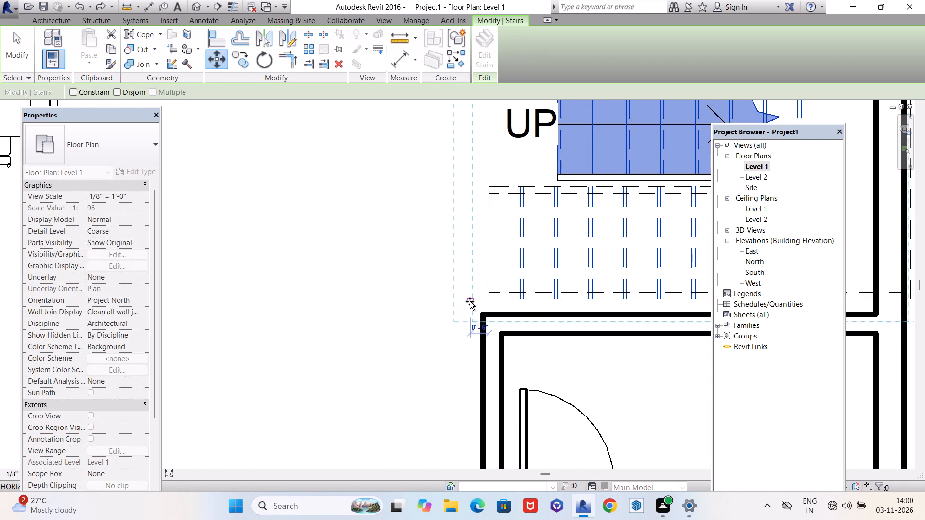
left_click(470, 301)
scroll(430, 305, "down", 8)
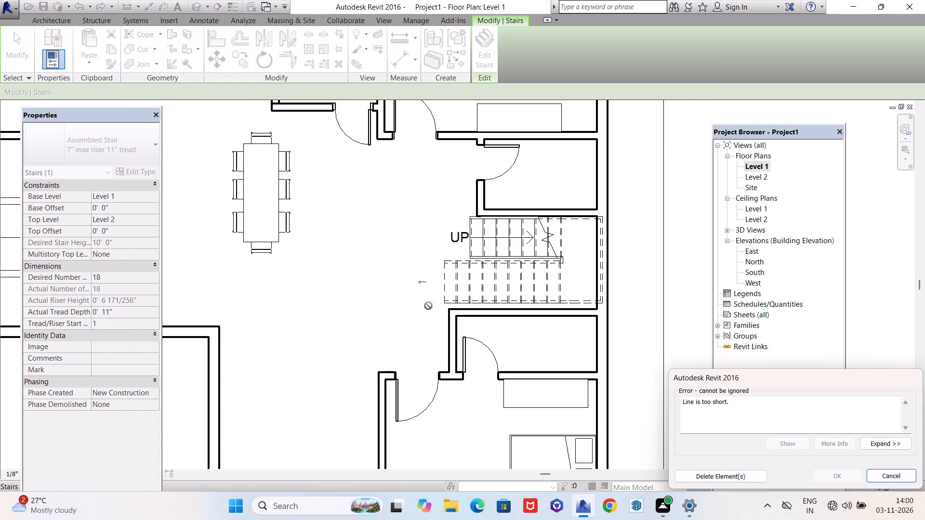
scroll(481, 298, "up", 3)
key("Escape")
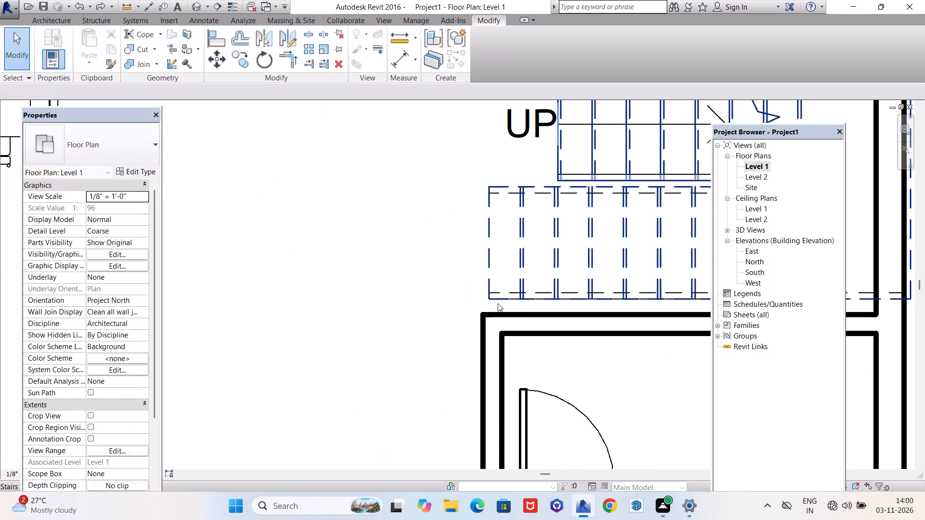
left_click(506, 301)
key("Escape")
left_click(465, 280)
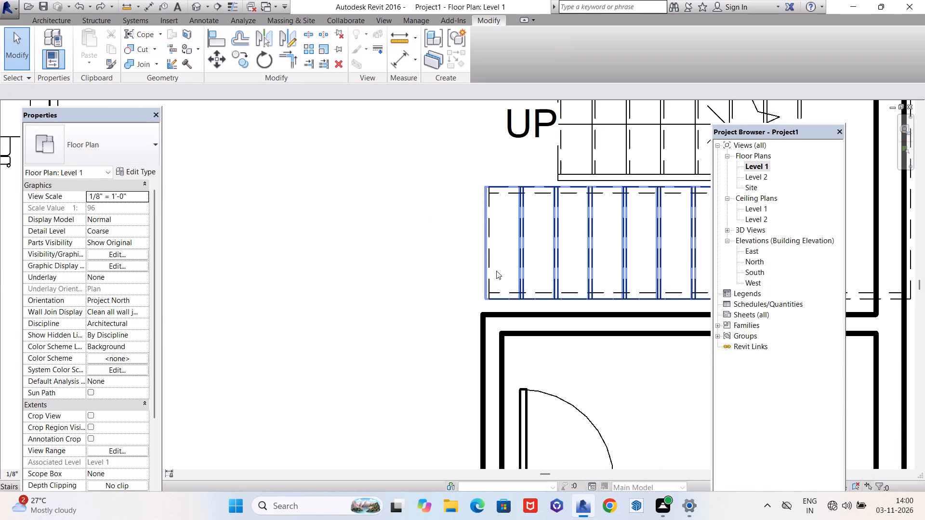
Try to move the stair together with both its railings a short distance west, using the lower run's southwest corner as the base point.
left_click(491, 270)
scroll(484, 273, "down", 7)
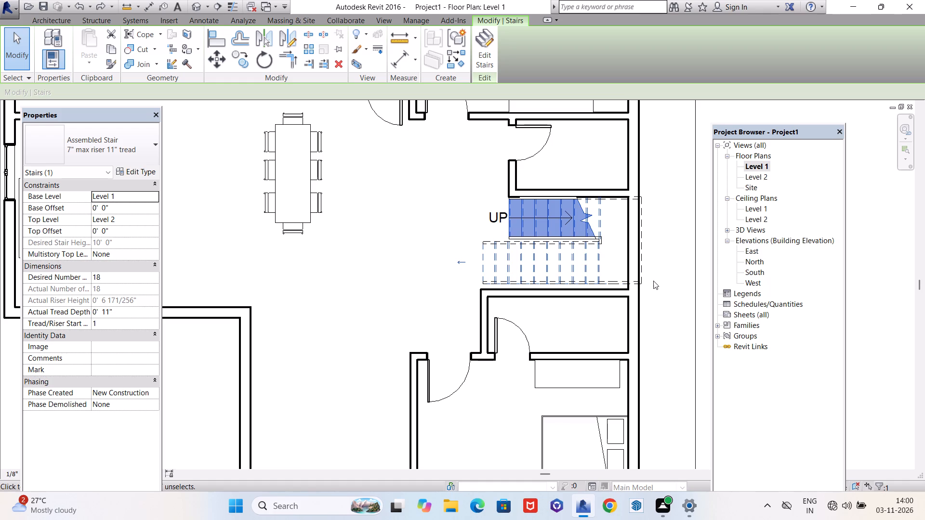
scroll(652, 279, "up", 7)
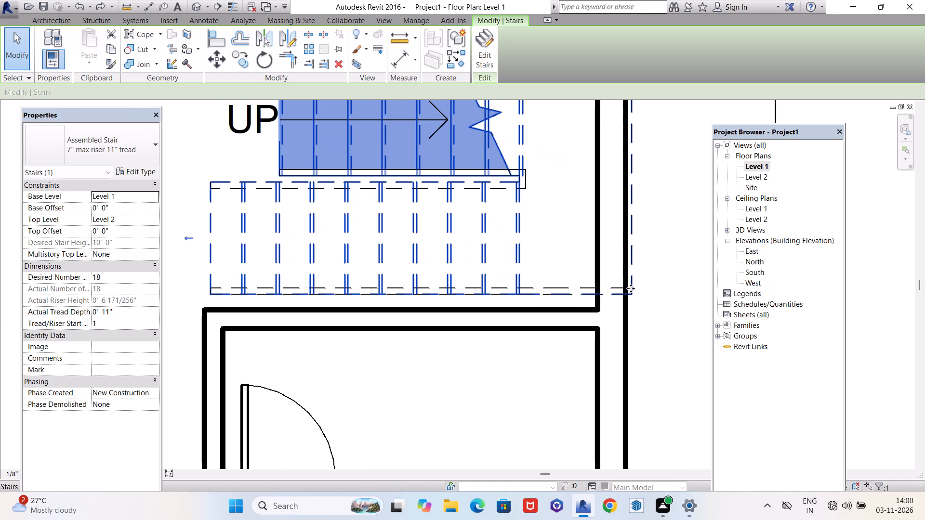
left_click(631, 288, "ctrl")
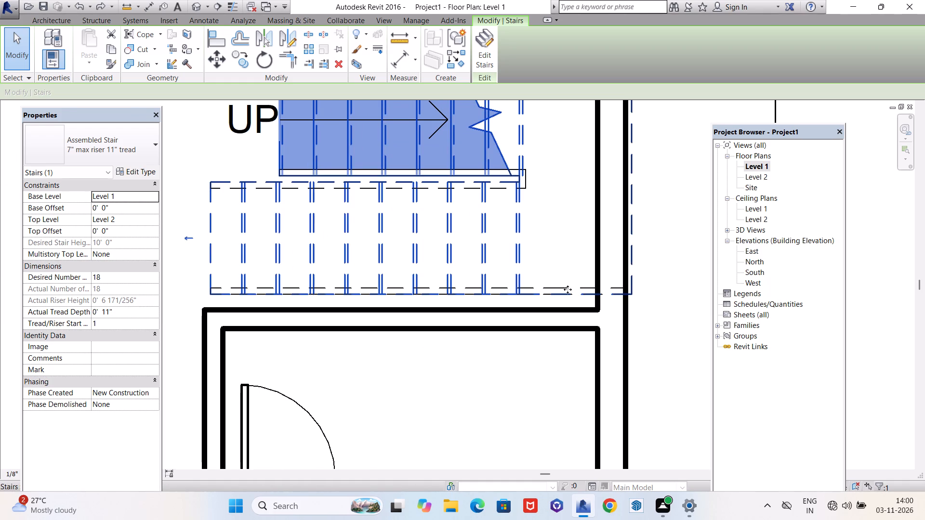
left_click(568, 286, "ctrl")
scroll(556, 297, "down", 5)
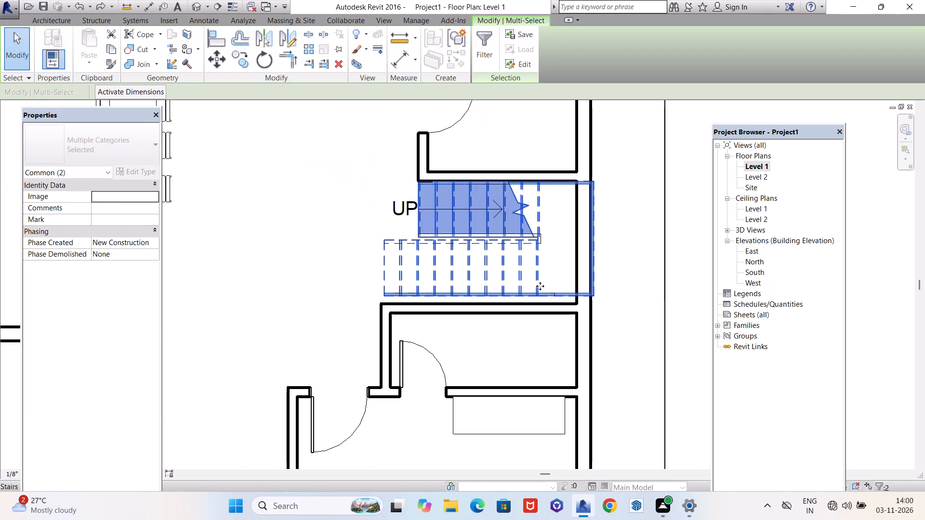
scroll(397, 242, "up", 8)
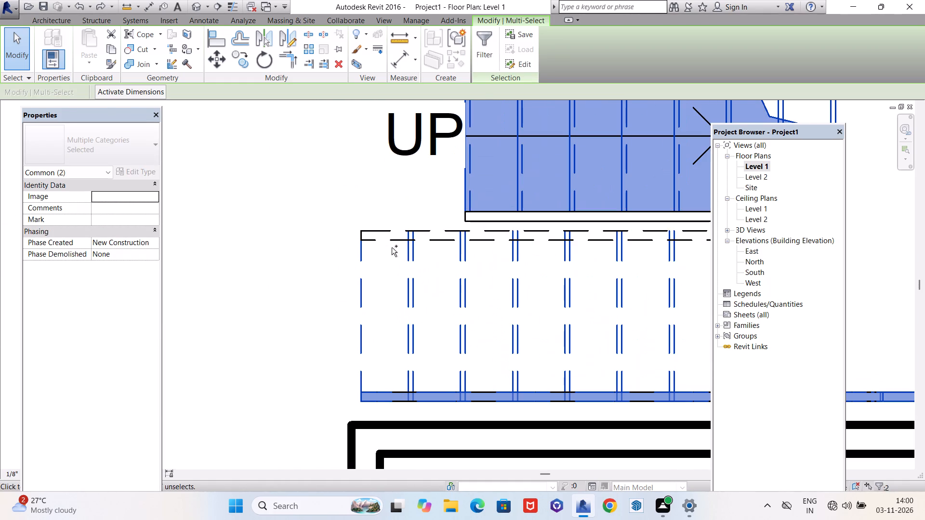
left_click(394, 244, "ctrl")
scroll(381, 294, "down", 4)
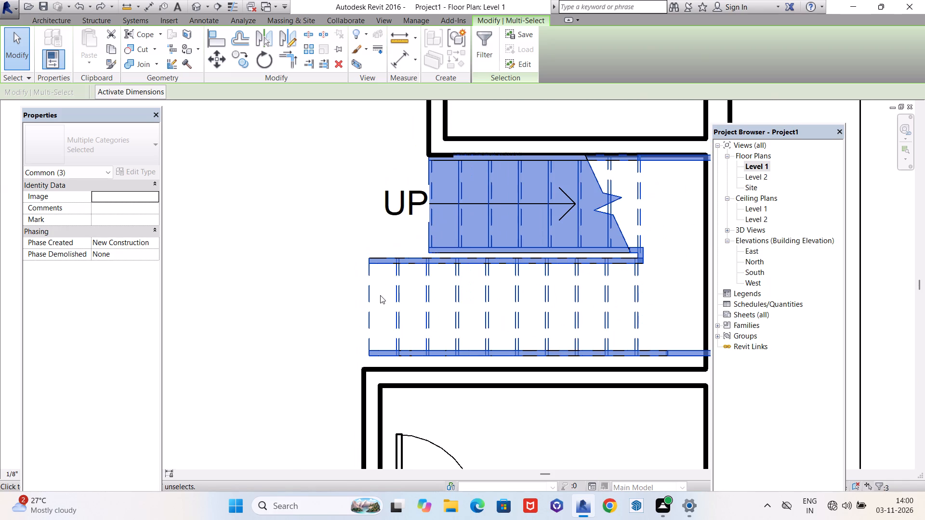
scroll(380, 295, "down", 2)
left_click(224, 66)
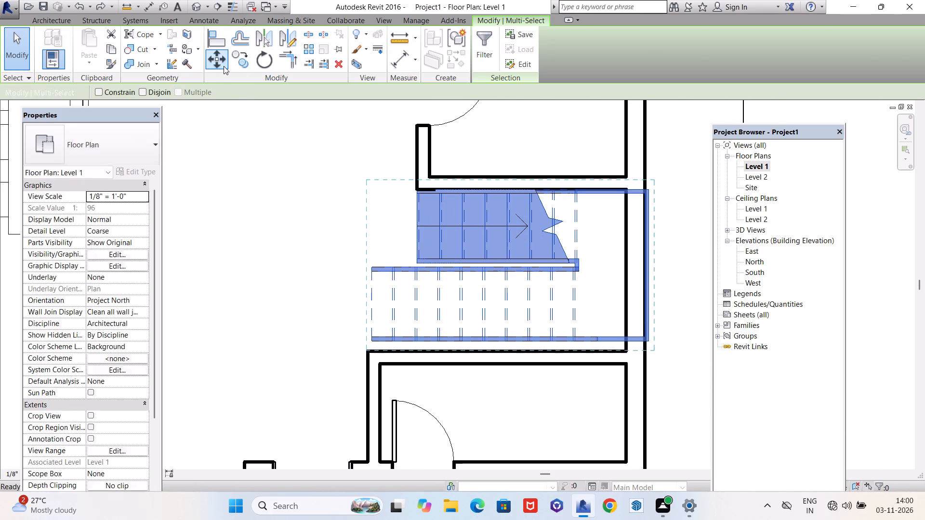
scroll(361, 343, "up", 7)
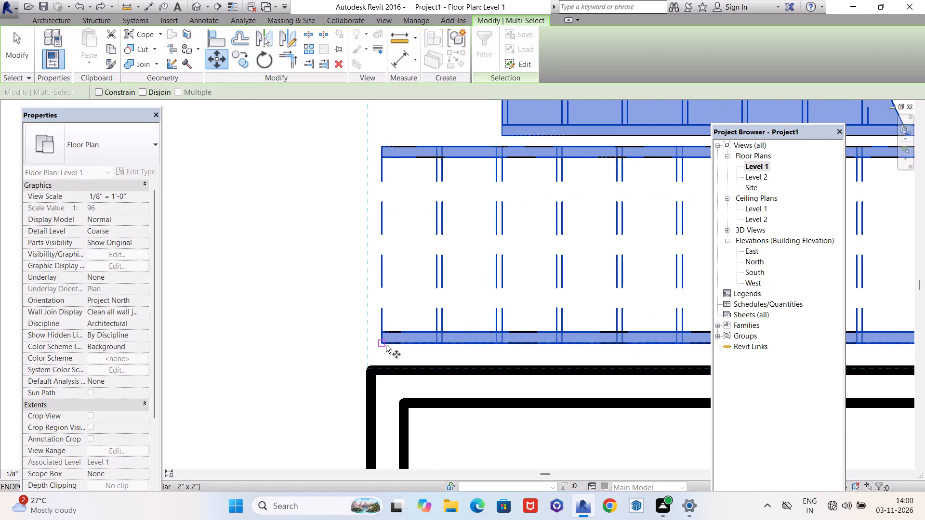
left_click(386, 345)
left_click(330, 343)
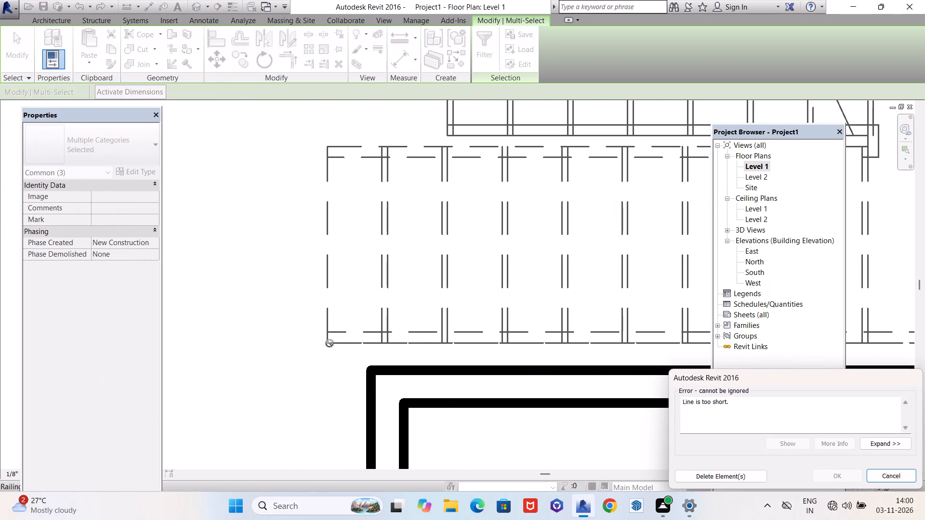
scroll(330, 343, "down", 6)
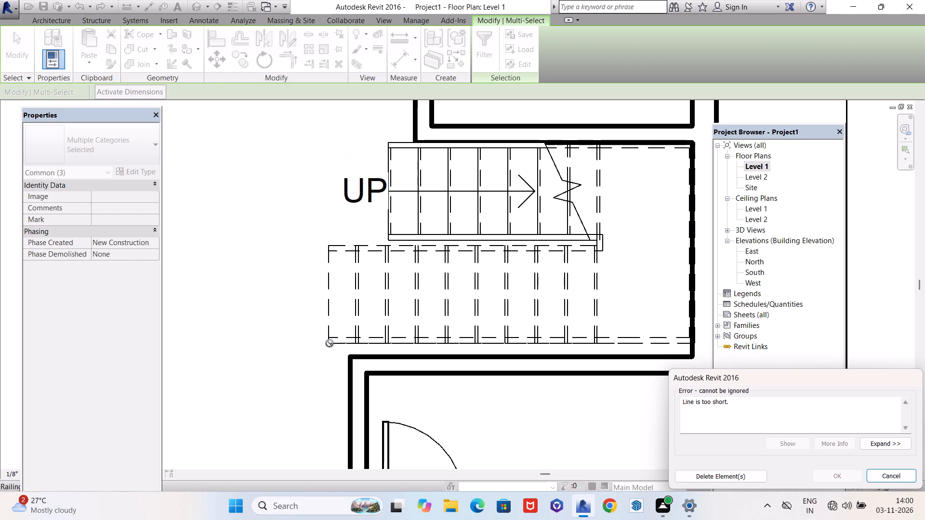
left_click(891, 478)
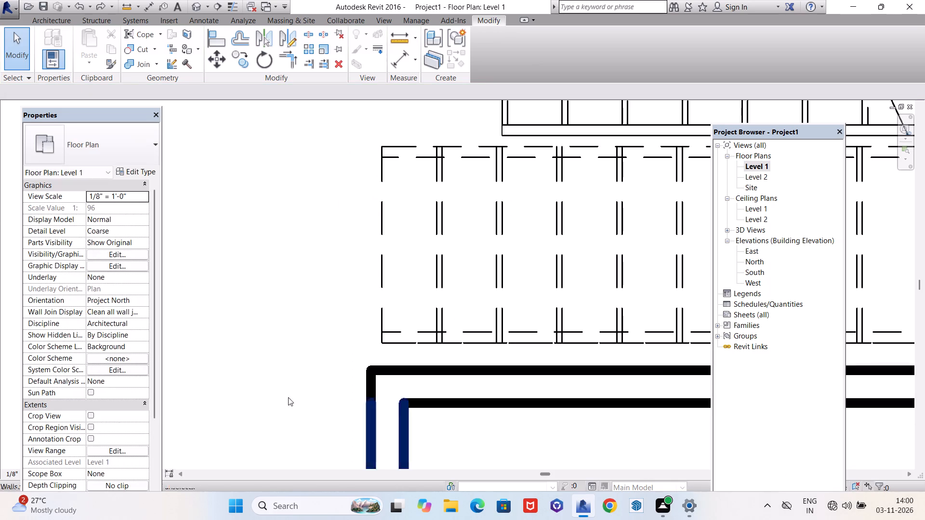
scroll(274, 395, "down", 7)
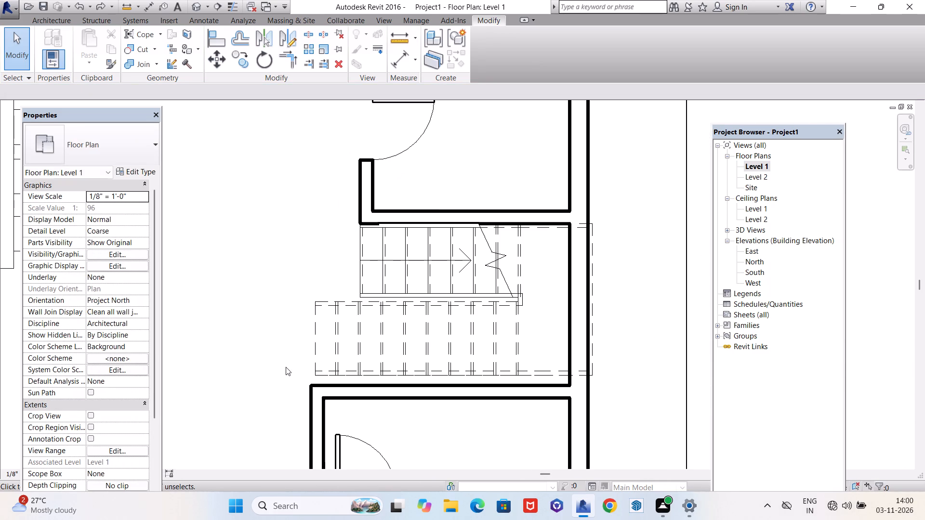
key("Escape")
Start loading a component family and browse the Casework library's tall cabinet, counter top, shelving and base cabinet folders.
scroll(450, 282, "down", 8)
scroll(529, 293, "down", 3)
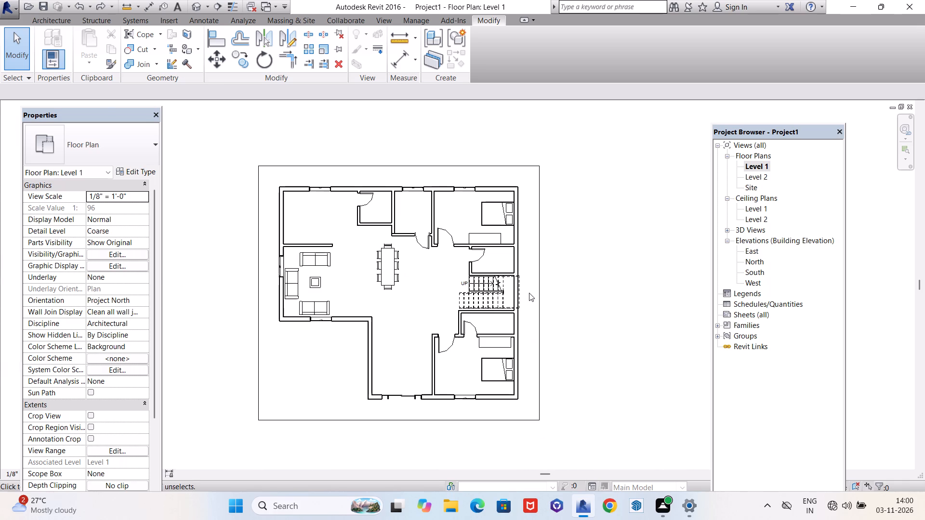
scroll(370, 392, "up", 4)
scroll(374, 386, "down", 2)
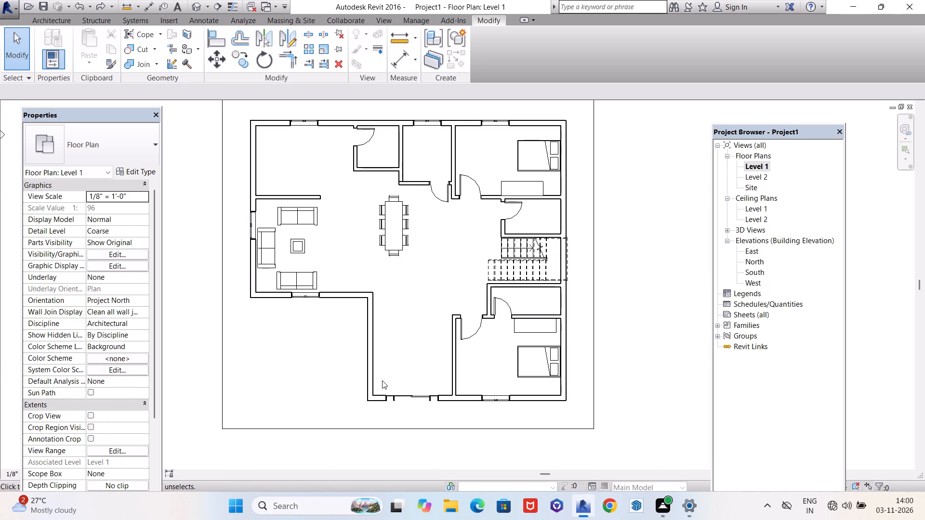
scroll(382, 380, "down", 2)
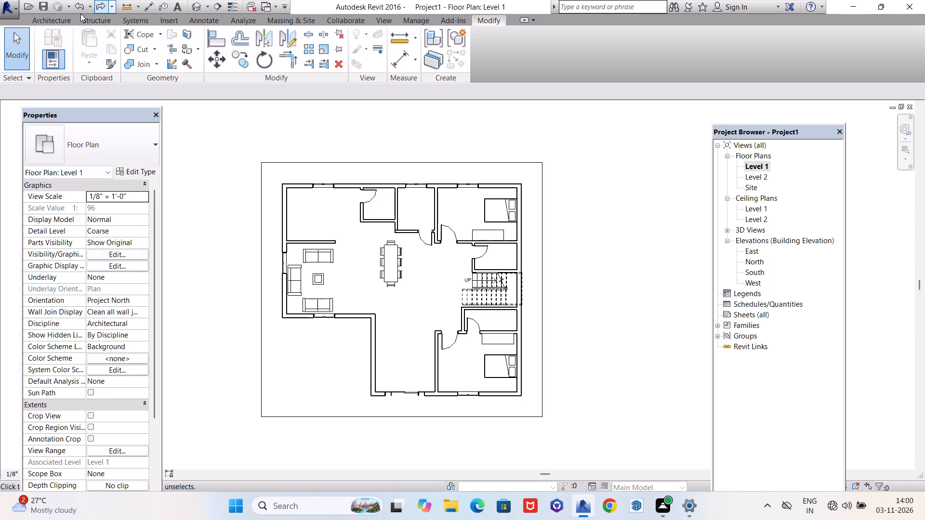
left_click(64, 17)
left_click(153, 35)
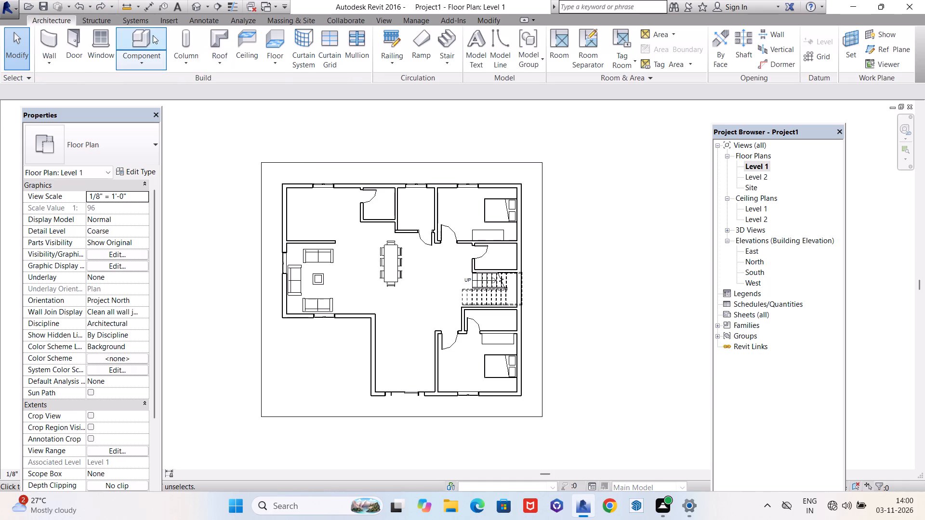
left_click(487, 41)
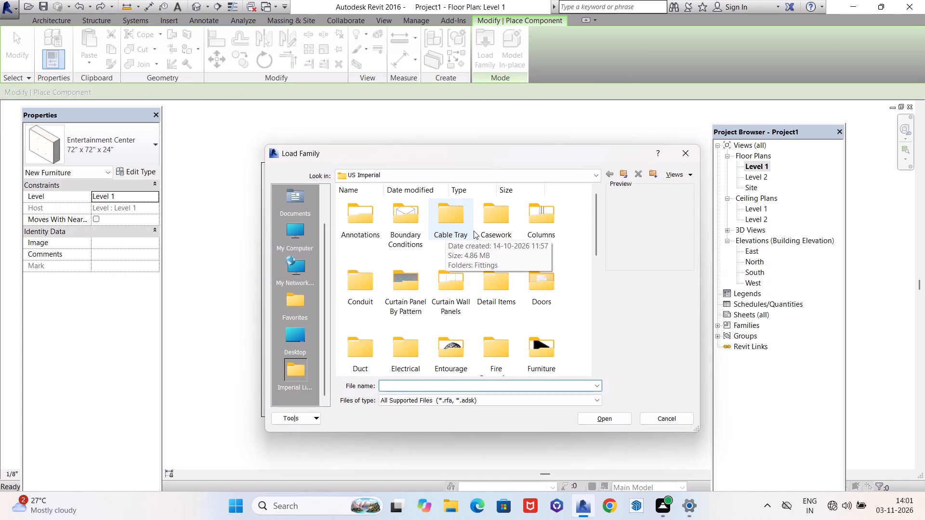
double_click(500, 223)
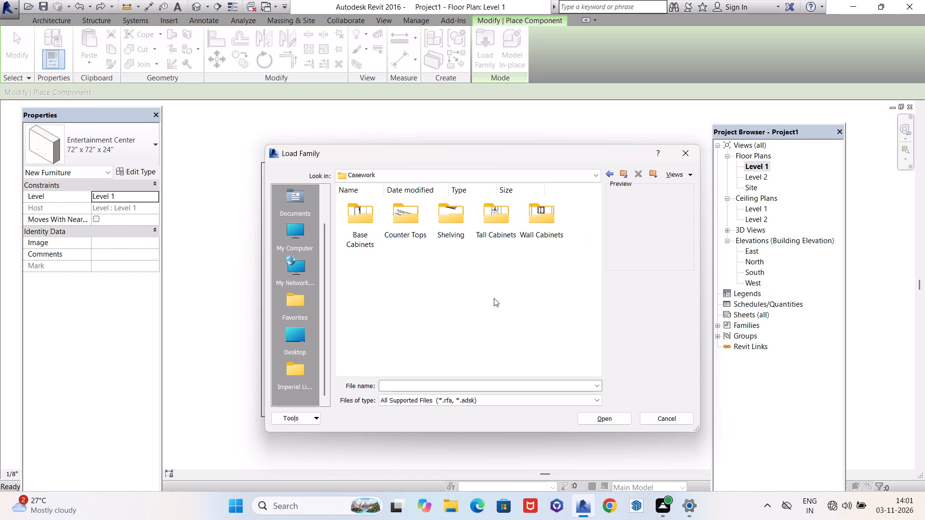
double_click(491, 217)
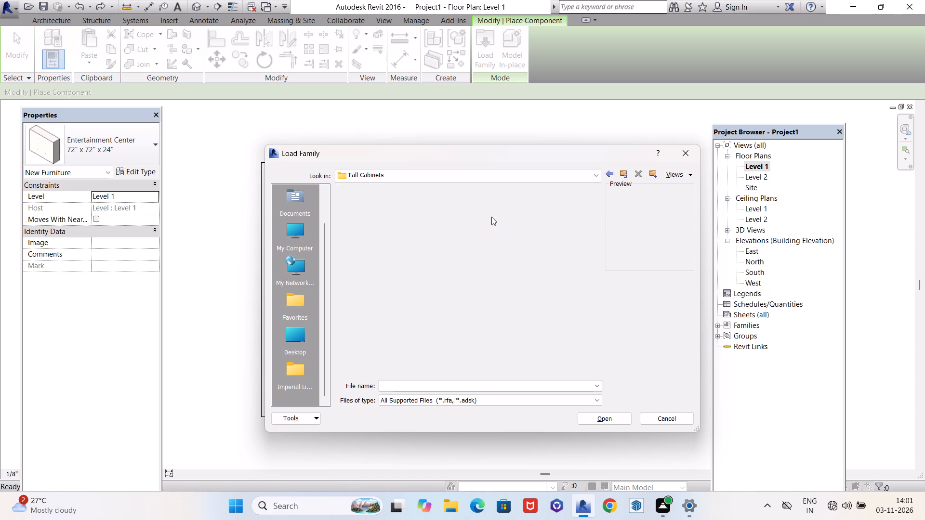
left_click(608, 172)
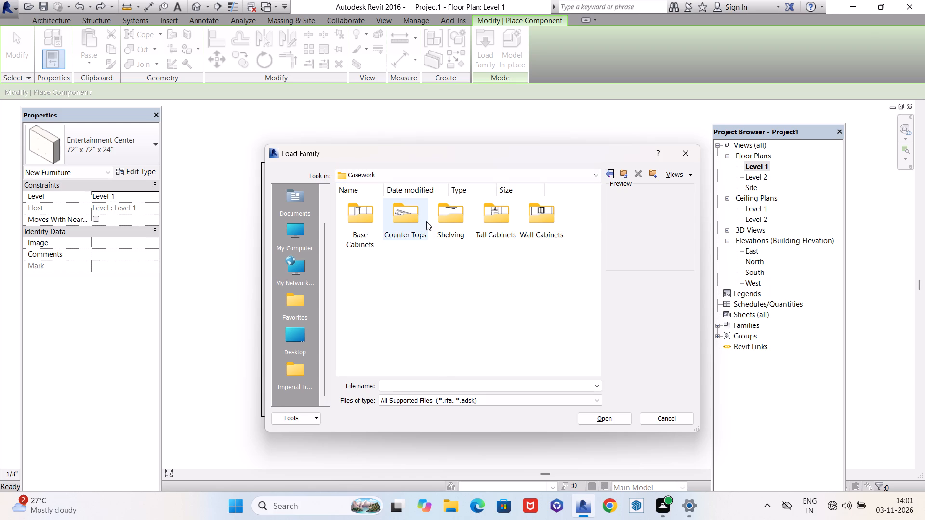
double_click(410, 221)
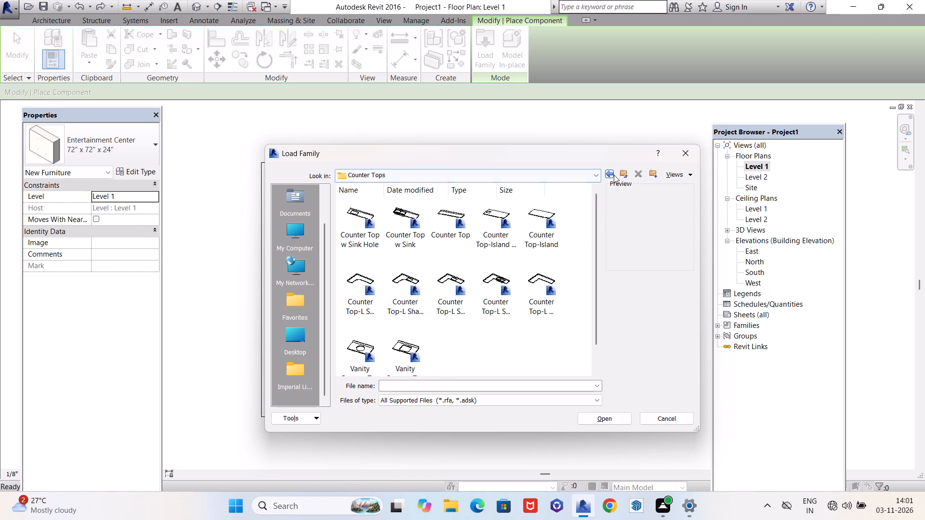
left_click(610, 174)
double_click(447, 223)
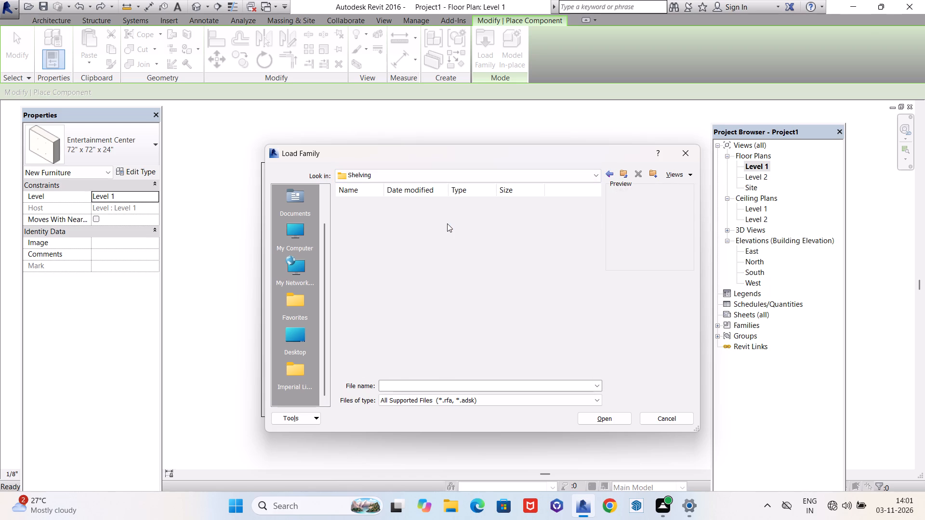
left_click(605, 174)
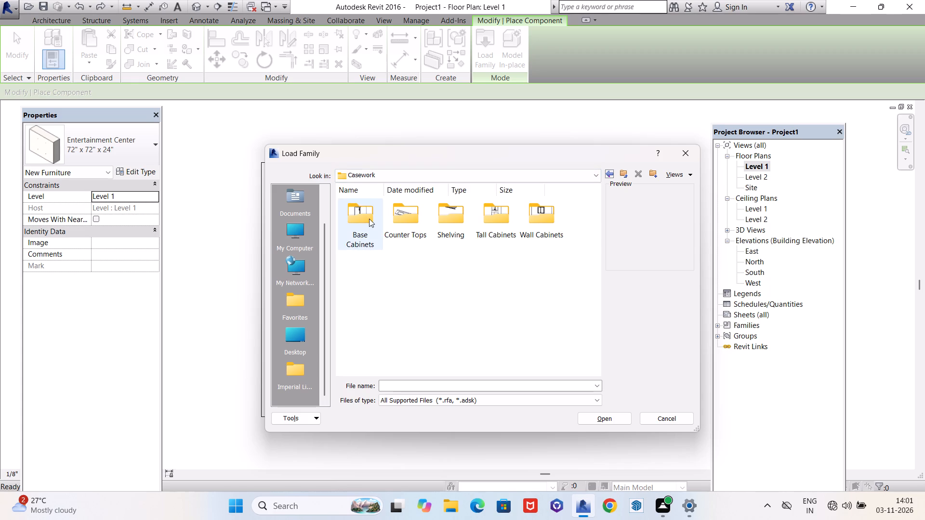
double_click(369, 219)
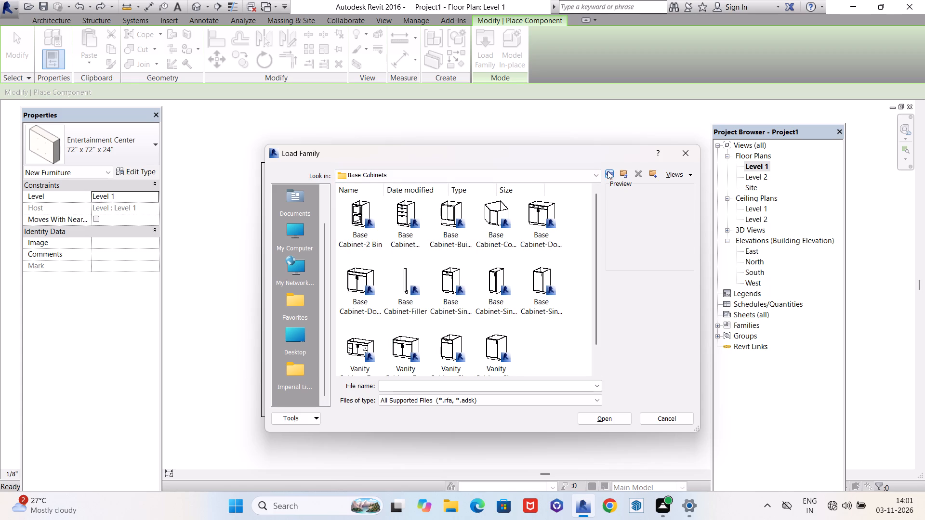
left_click(608, 171)
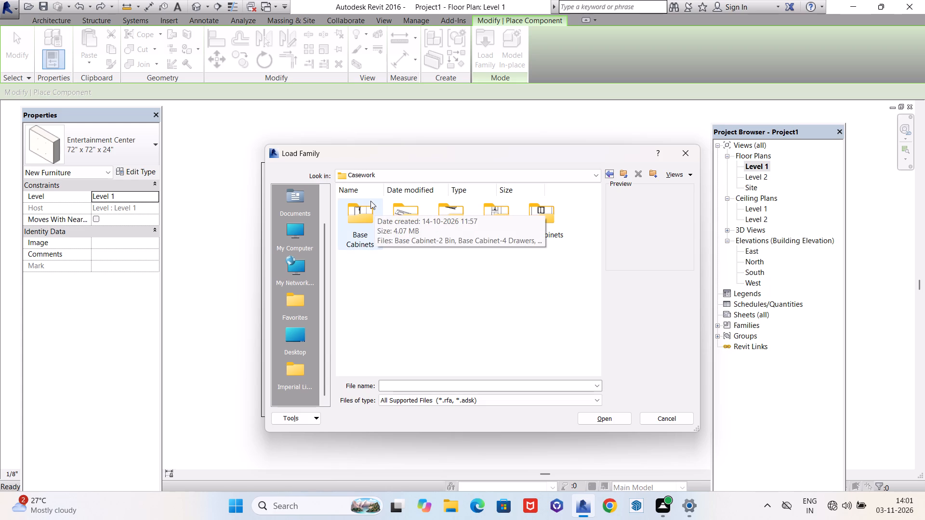
left_click(606, 173)
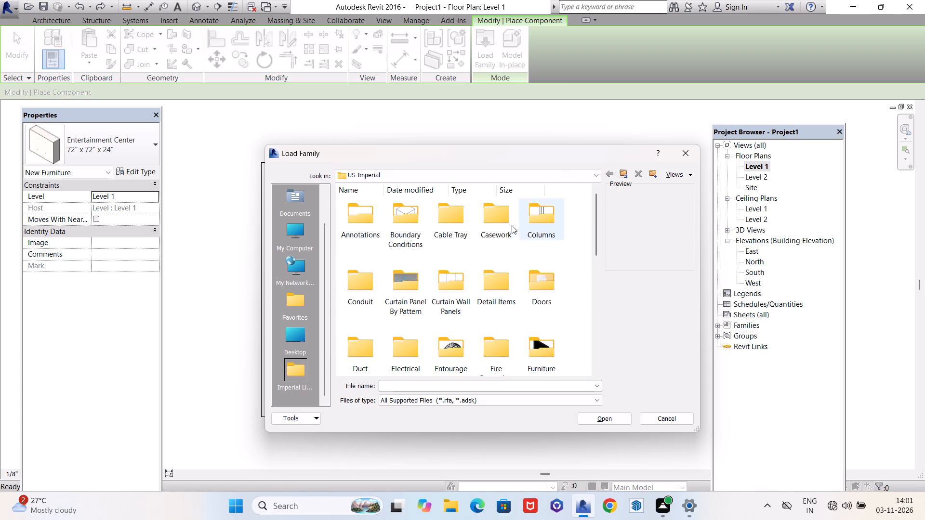
Load the Kitchenette - Medium.0001 family from the Domestic folder of the Specialty Equipment library.
scroll(494, 242, "down", 3)
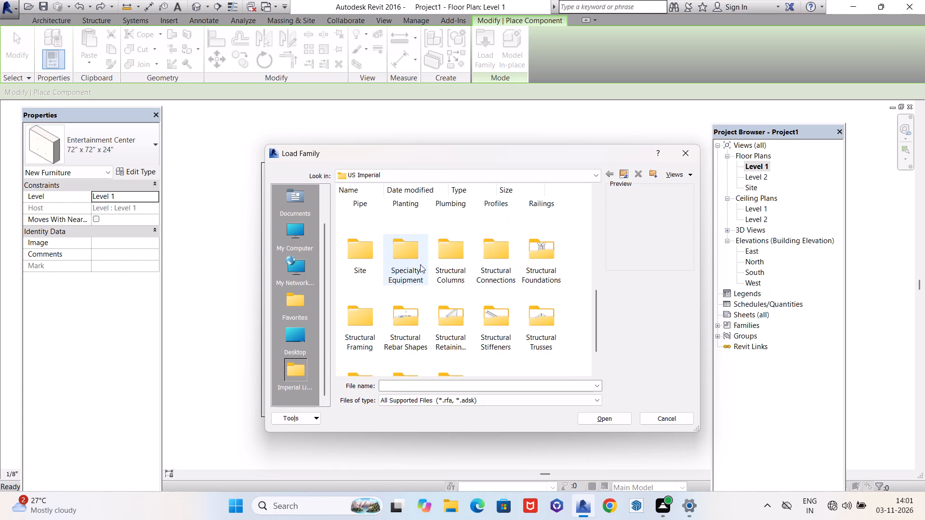
double_click(411, 253)
double_click(404, 216)
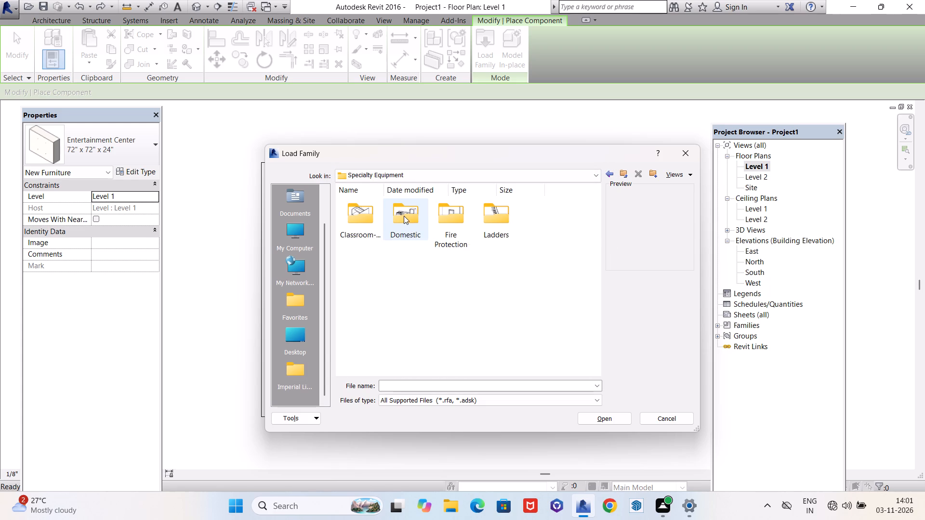
scroll(462, 245, "down", 1)
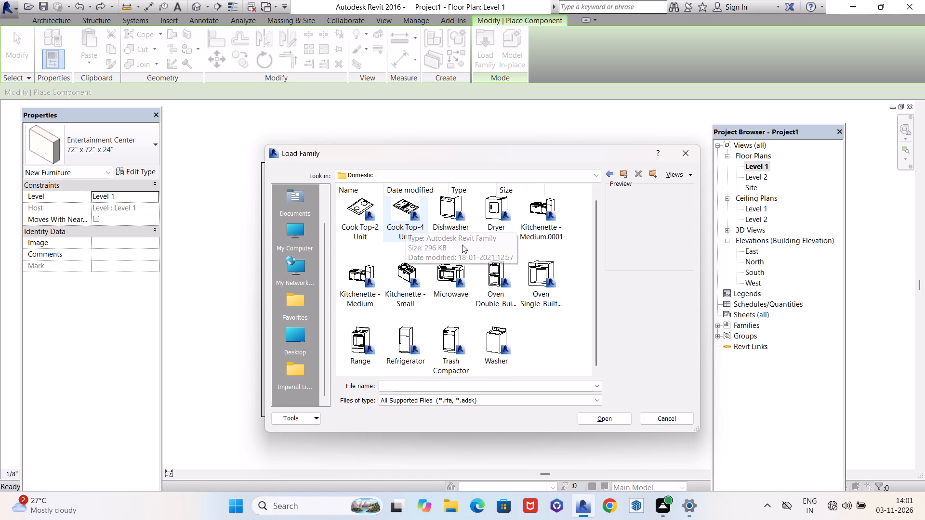
left_click(521, 211)
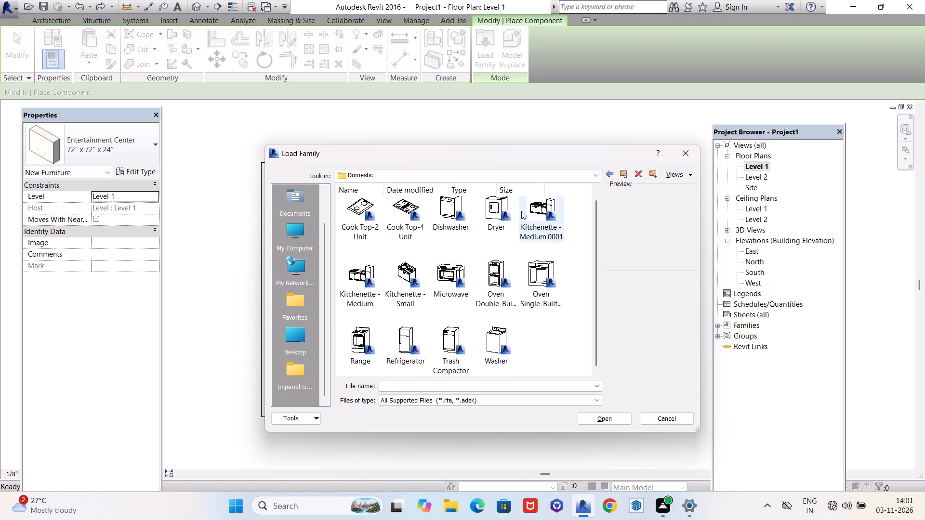
left_click(613, 419)
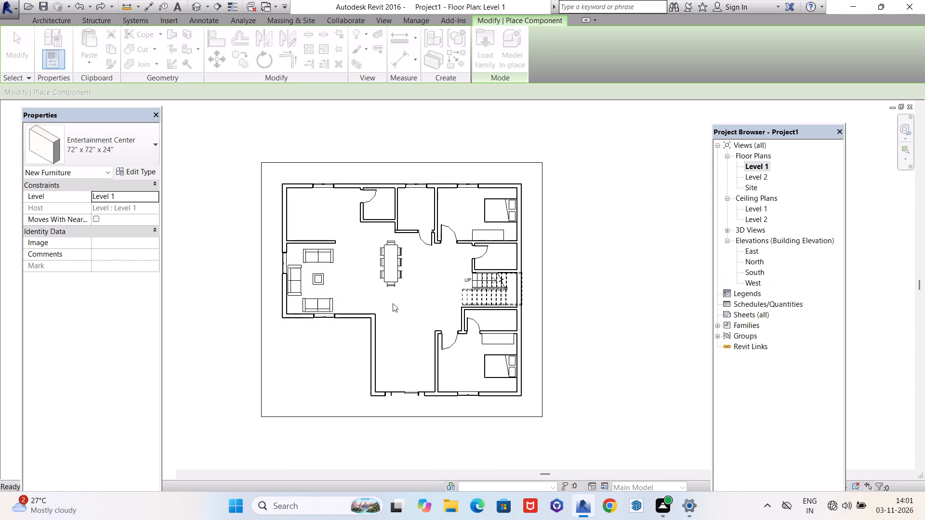
Place a Kitchenette - Medium.0001 running east-west in the northwest room, north of the living area.
left_click_drag(314, 219, 309, 216)
Place a second Kitchenette - Medium.0001 running north-south along the west wall of the northwest room.
key("space")
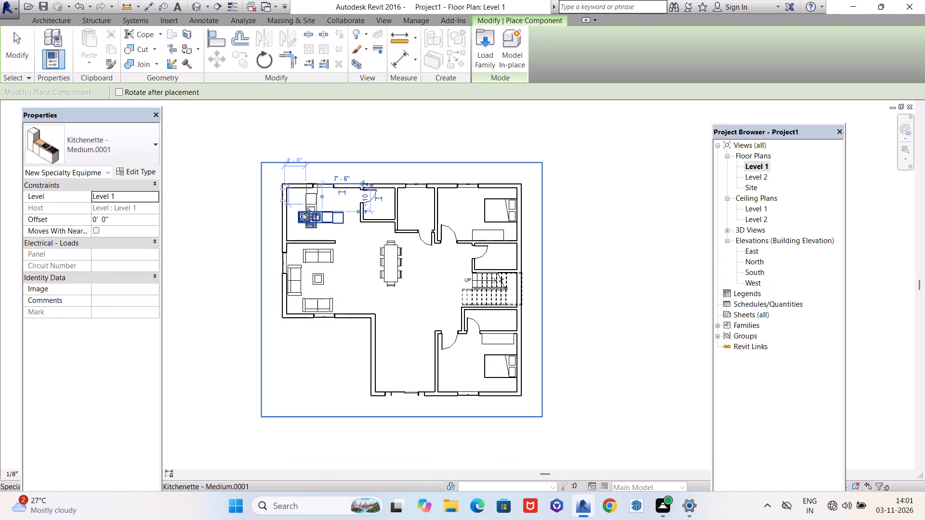
scroll(281, 228, "up", 2)
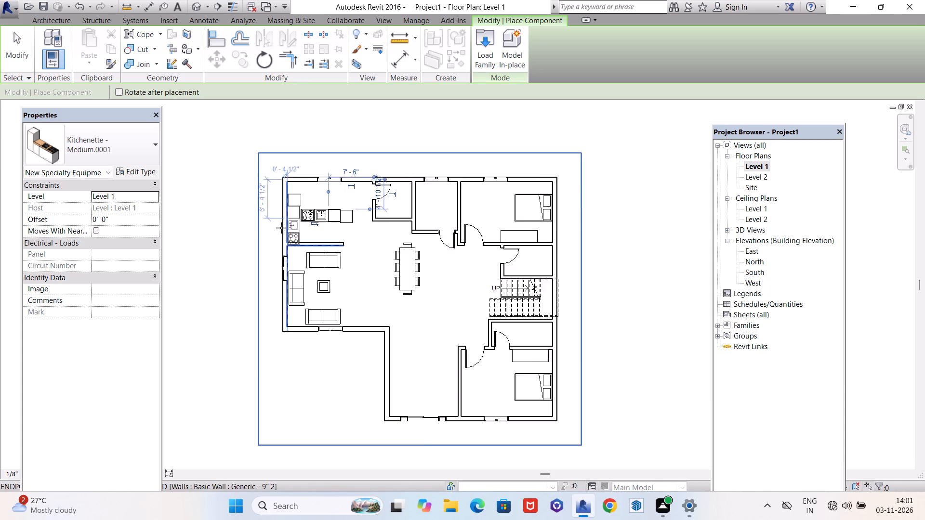
scroll(281, 228, "up", 7)
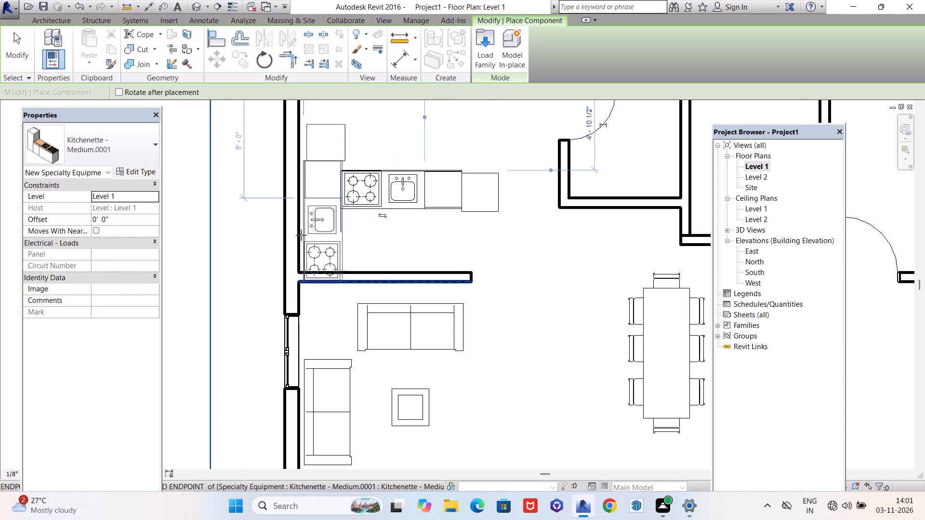
scroll(301, 228, "down", 2)
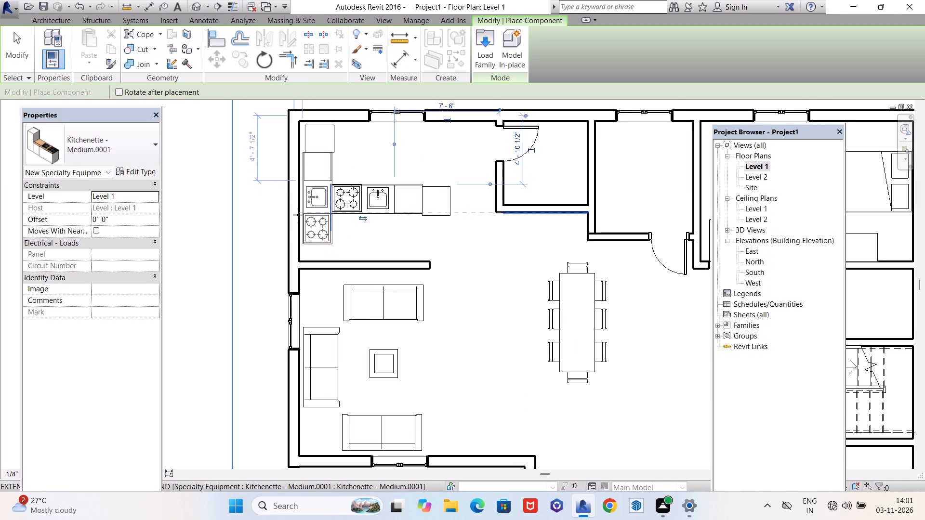
left_click(295, 197)
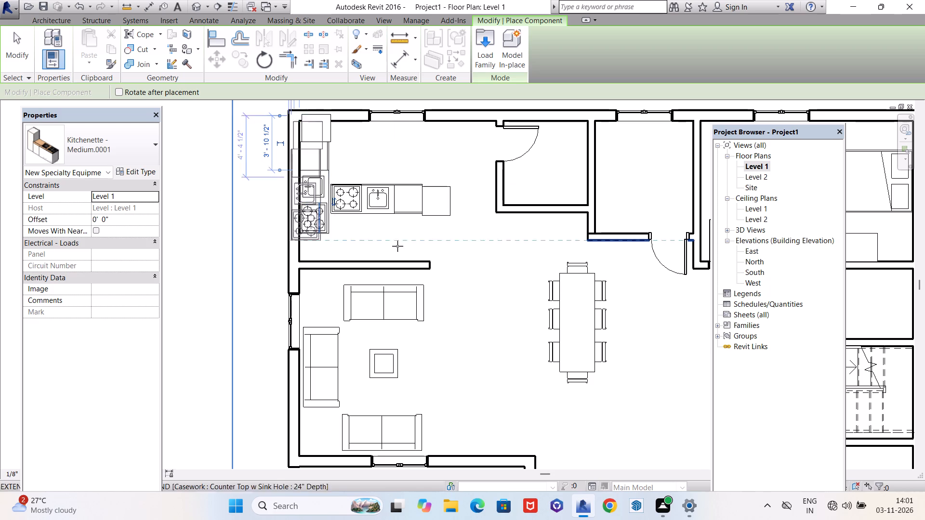
key("grave")
key("Escape")
key("Escape")
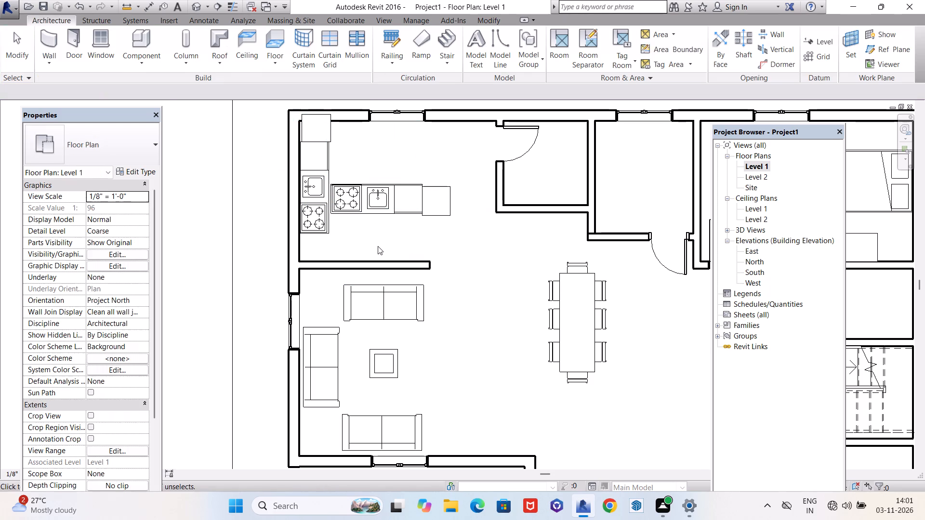
Delete the kitchenette that runs east-west across the northwest room.
key("Escape")
left_click(372, 214)
key("Delete")
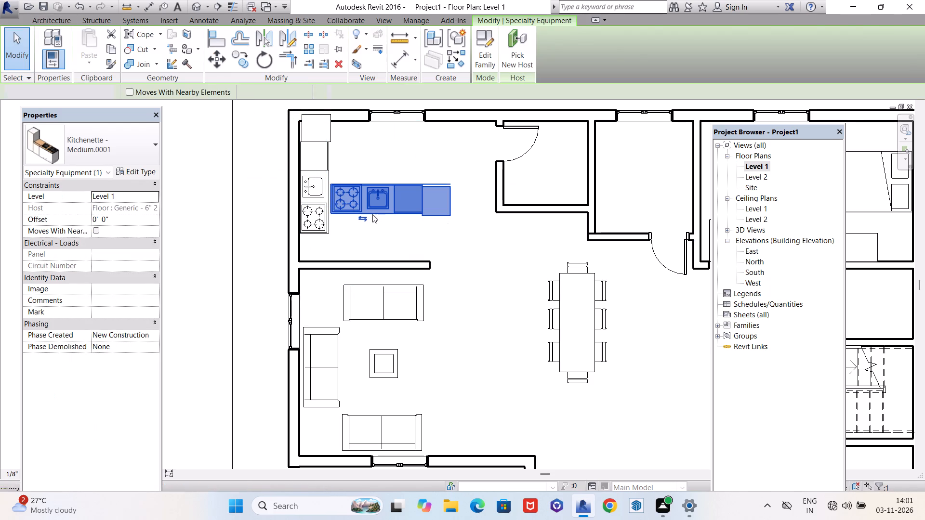
Nudge the remaining kitchenette south along the west wall, clear of the north wall and close to the partition south of it.
left_click(331, 224)
key("Down")
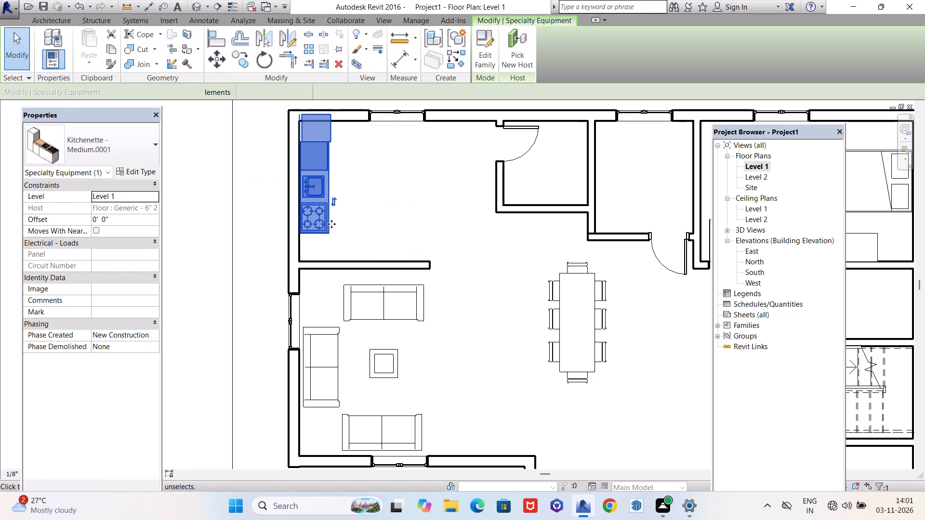
key("Down")
key("Down")
key("Down")
key("Down")
key("Down")
key("Down")
key("Down")
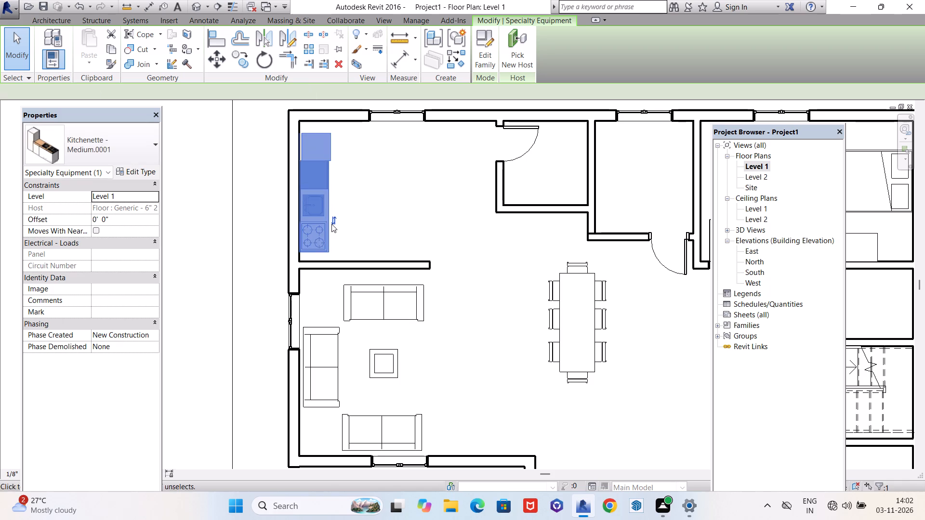
key("Down")
key("Down")
key("Right")
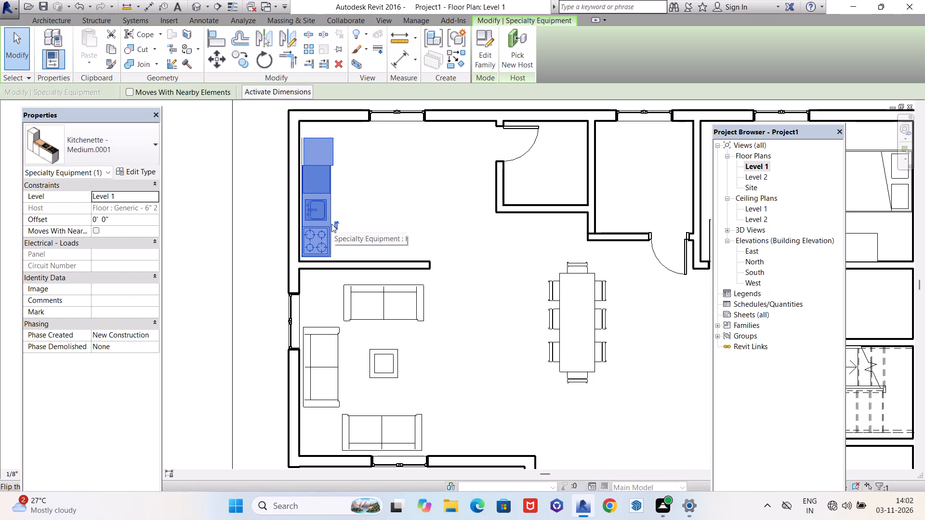
key("Left")
key("Escape")
Examine the whole Level 1 layout, the Level 2 floor plan and the house exterior in the default 3D view.
scroll(396, 214, "down", 4)
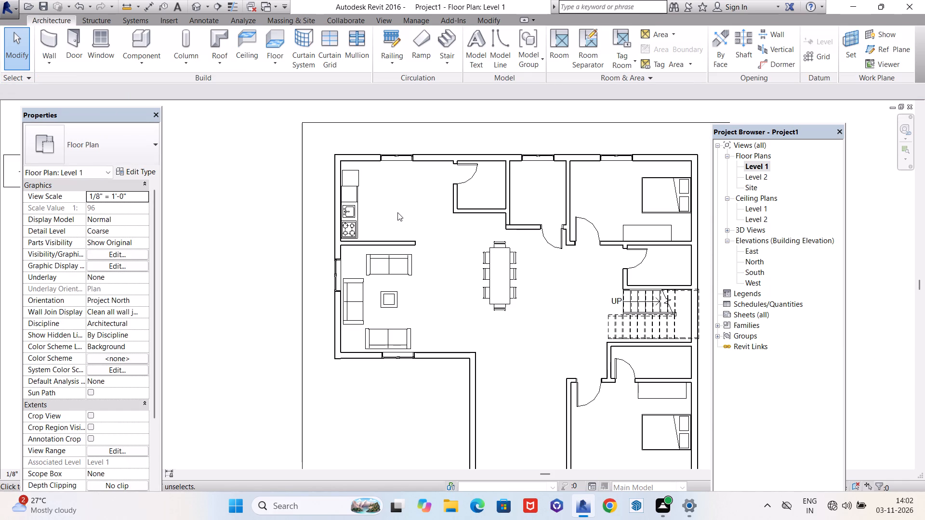
key("Escape")
scroll(403, 210, "down", 2)
scroll(452, 273, "down", 2)
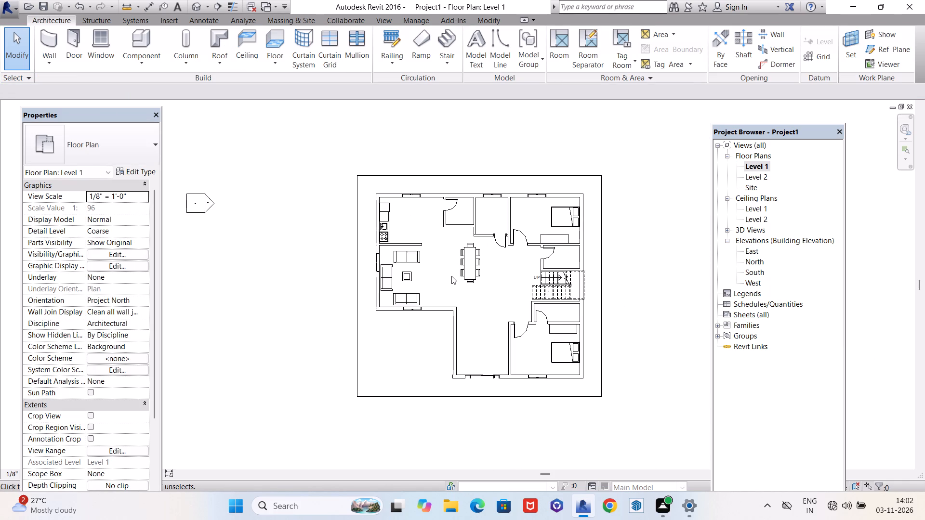
scroll(541, 332, "up", 3)
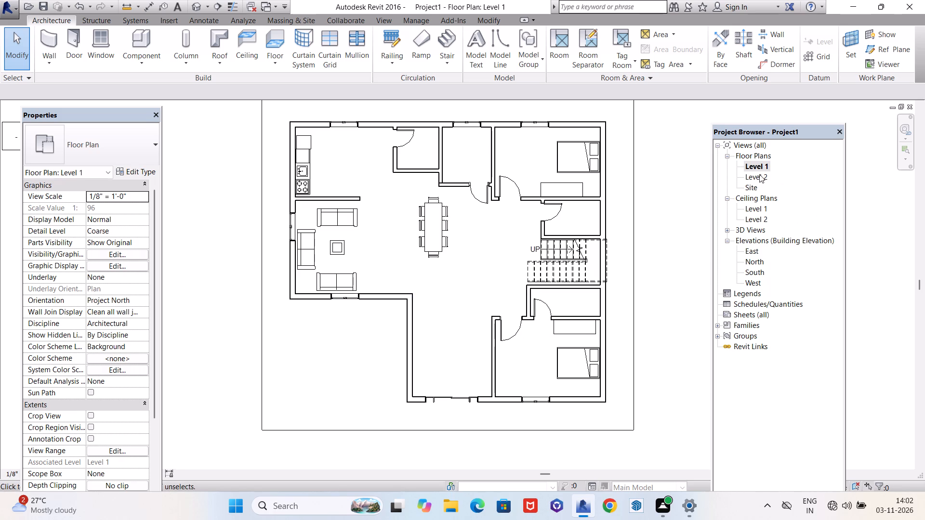
double_click(759, 174)
scroll(569, 299, "down", 3)
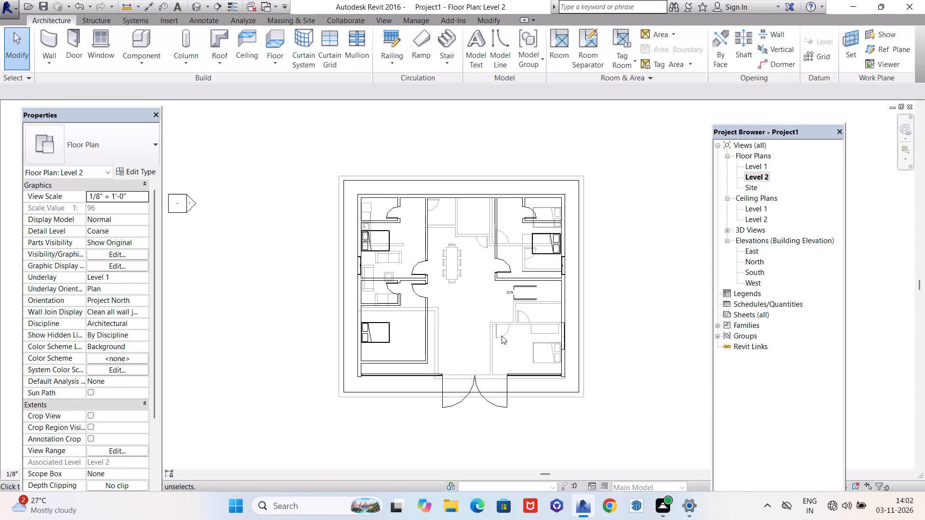
scroll(467, 333, "up", 4)
scroll(471, 328, "down", 2)
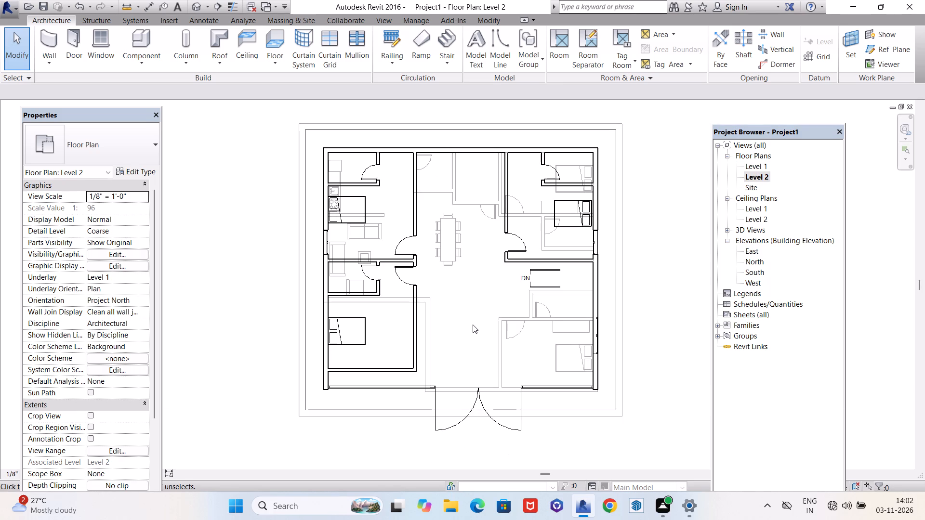
left_click(197, 6)
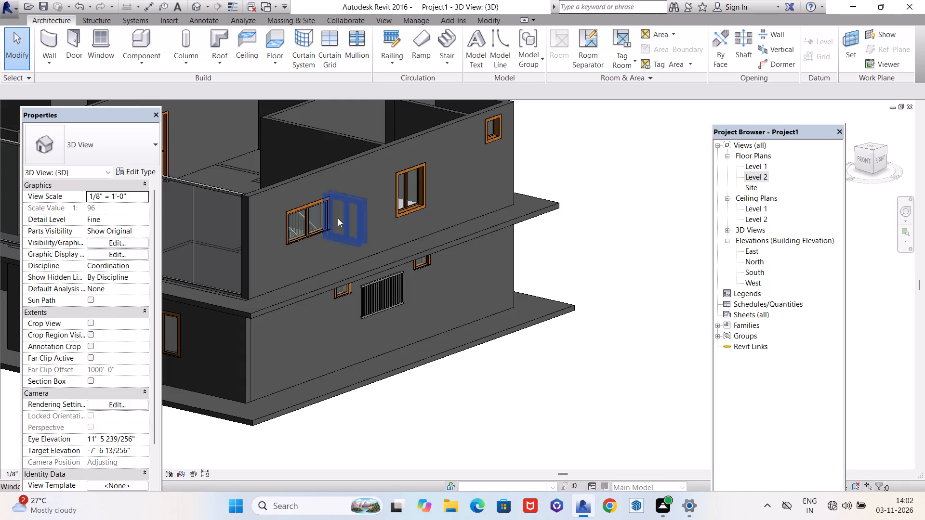
scroll(462, 296, "down", 5)
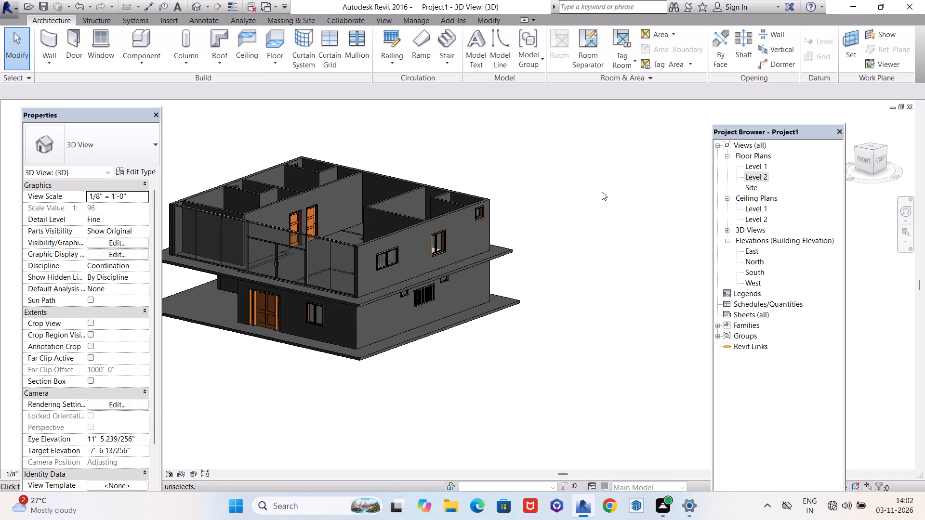
Start placing a component on the Level 2 floor plan and choose the Sofa-Corbu Sofa type from the loaded types.
double_click(757, 177)
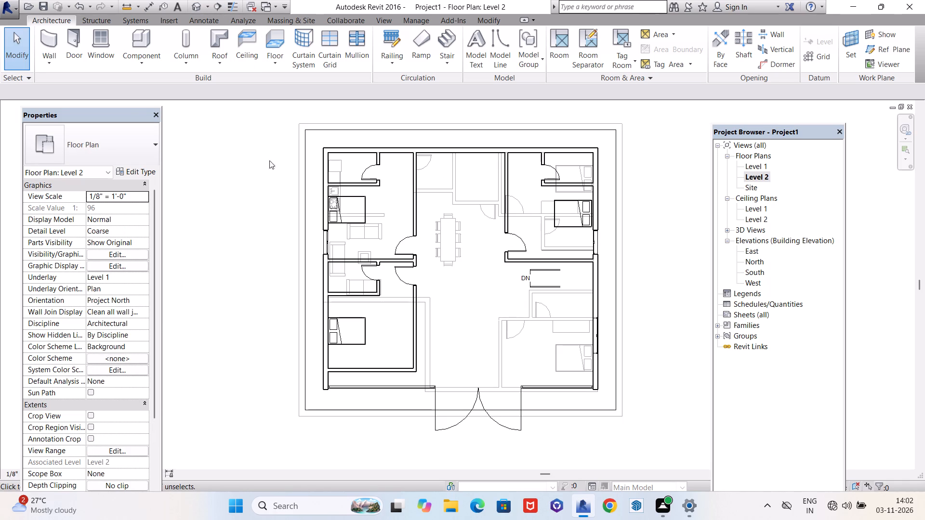
left_click(138, 41)
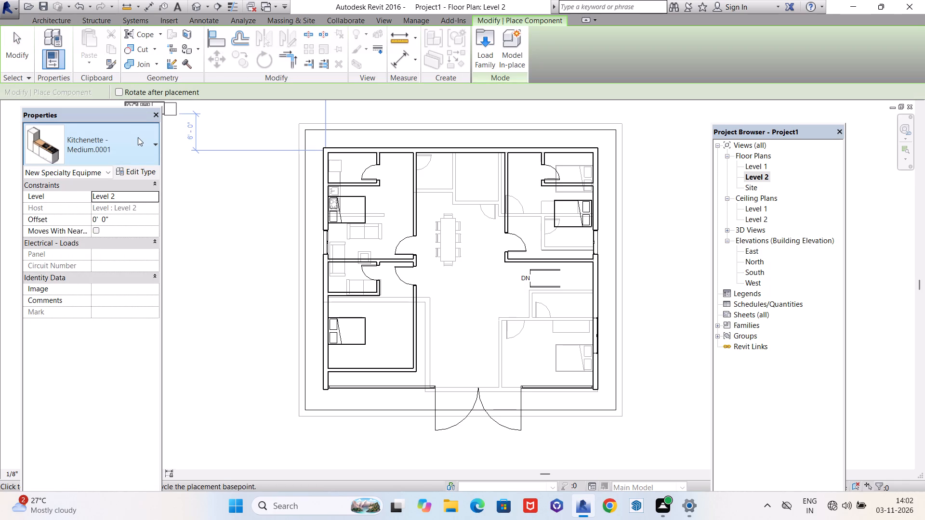
left_click(139, 142)
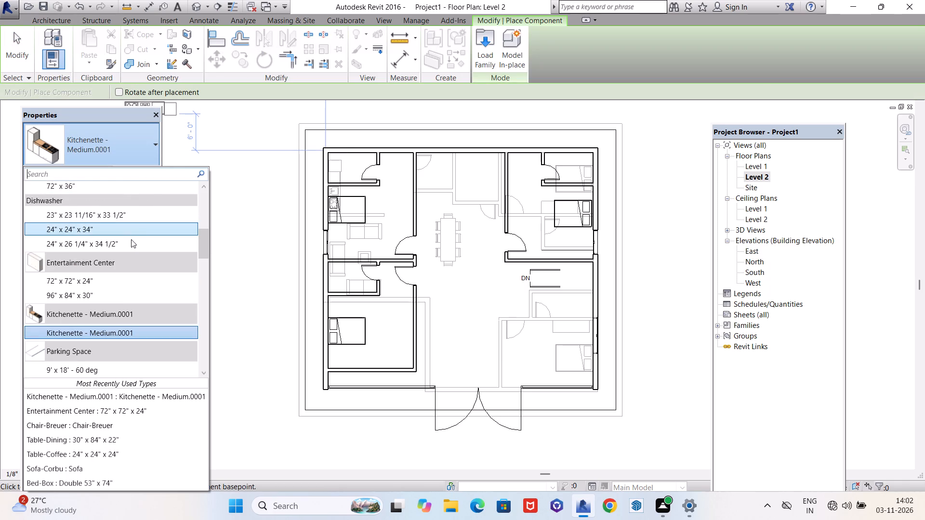
scroll(116, 268, "down", 7)
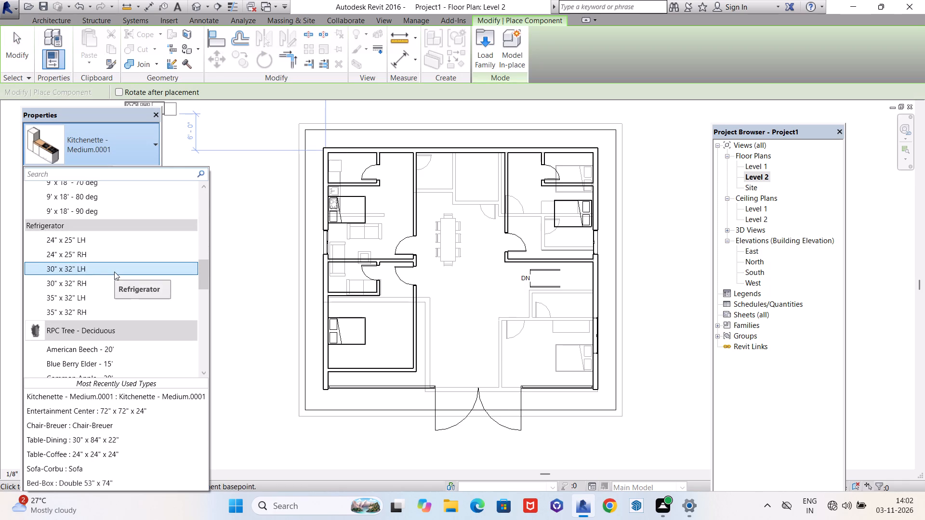
scroll(114, 272, "up", 14)
scroll(114, 272, "down", 1)
scroll(114, 272, "up", 1)
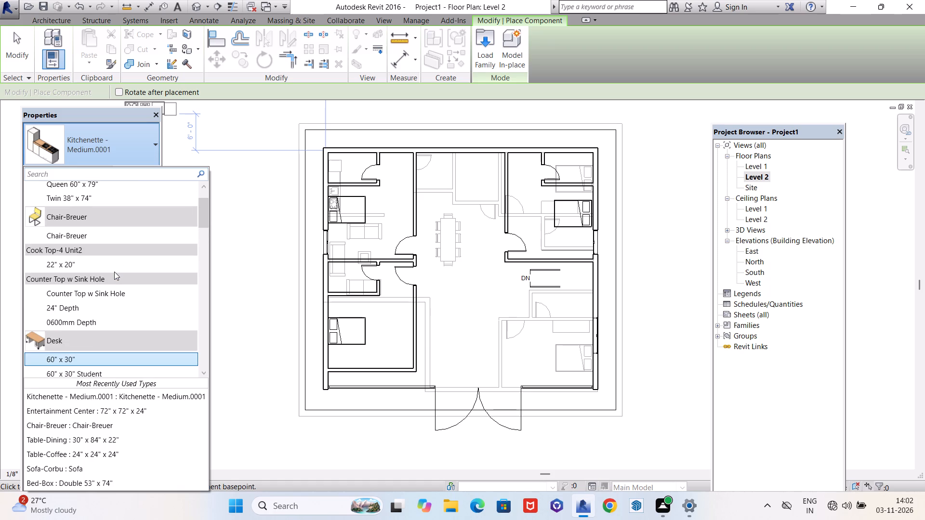
scroll(114, 272, "up", 4)
scroll(114, 272, "down", 6)
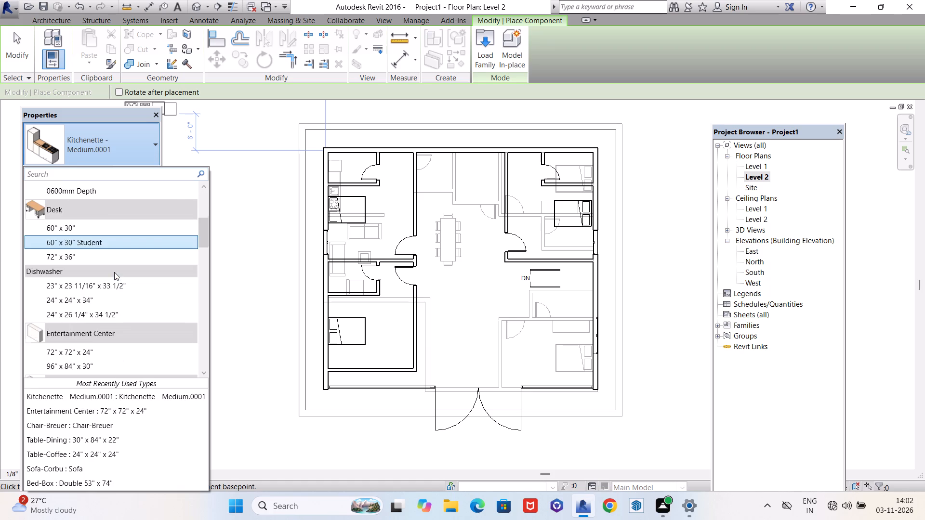
scroll(114, 272, "down", 13)
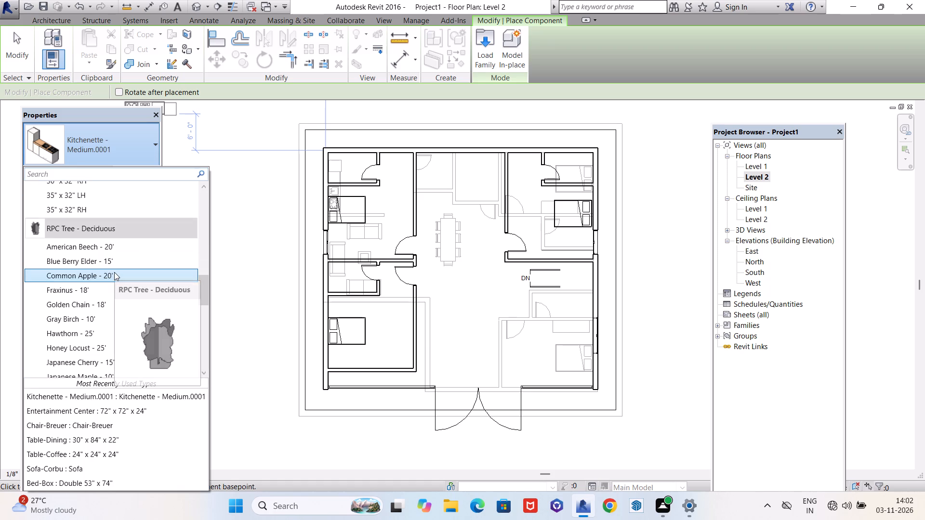
scroll(114, 272, "down", 11)
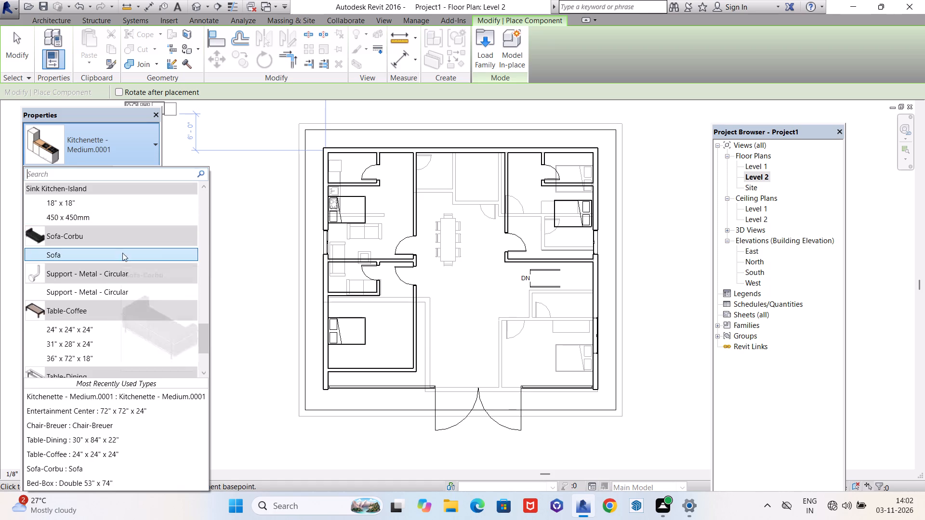
left_click(109, 250)
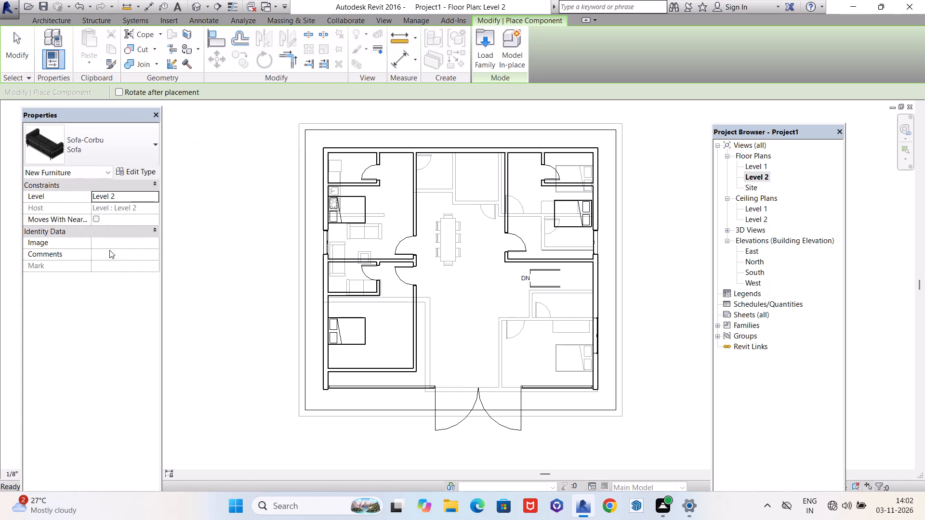
Place a north-south Sofa-Corbu by the east wall window in Level 2's southeast area, about 6' north of the south glazed wall.
scroll(473, 328, "up", 5)
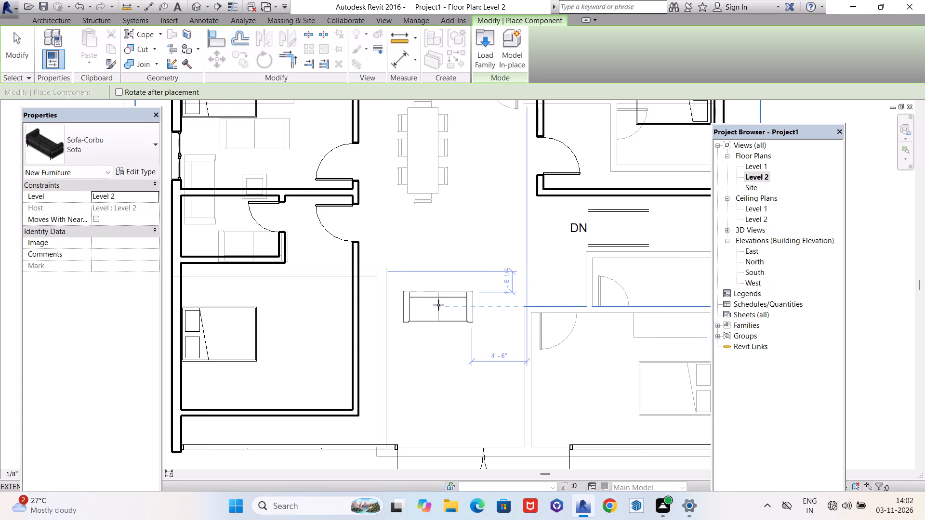
scroll(438, 304, "down", 4)
scroll(449, 300, "up", 2)
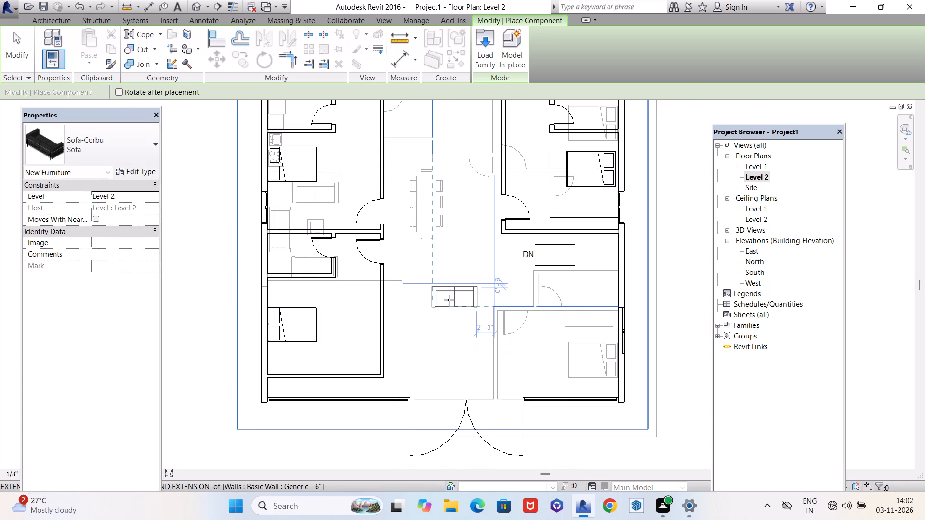
key("space")
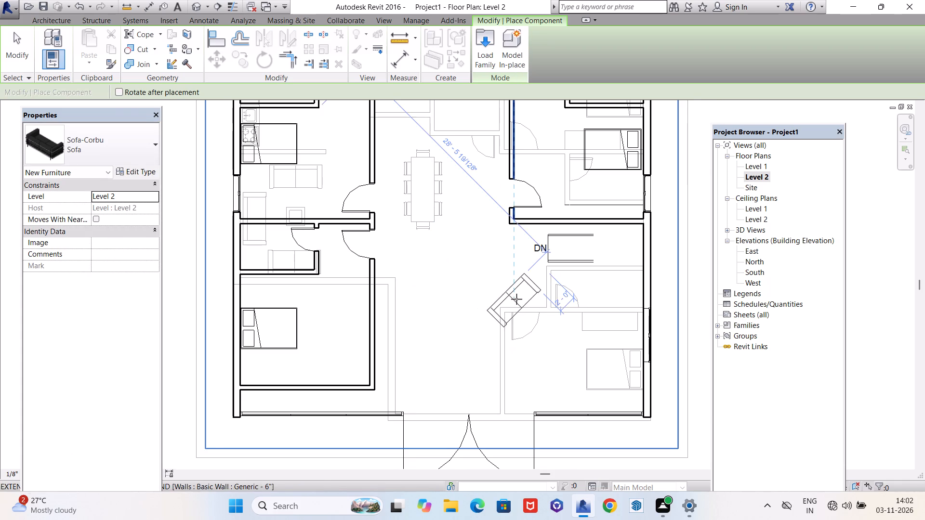
key("space")
key("space")
key("space")
key("space")
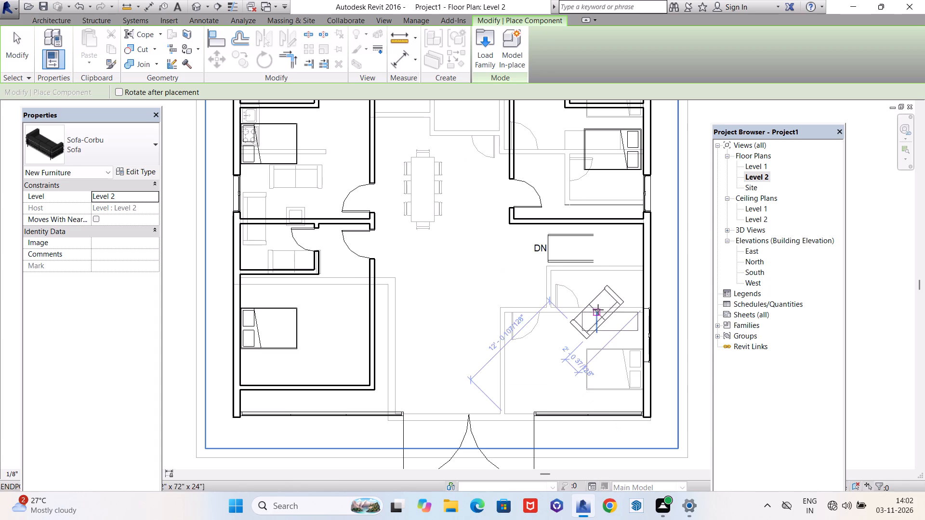
key("space")
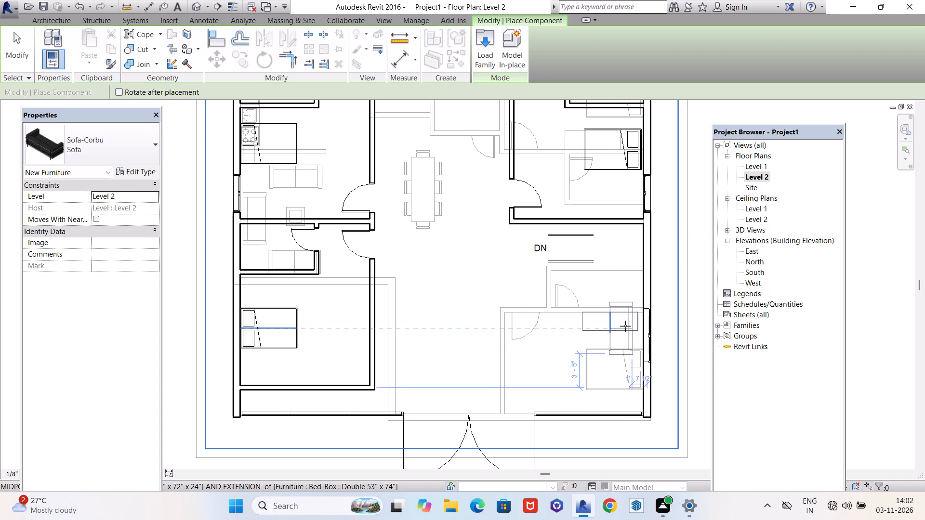
left_click(625, 328)
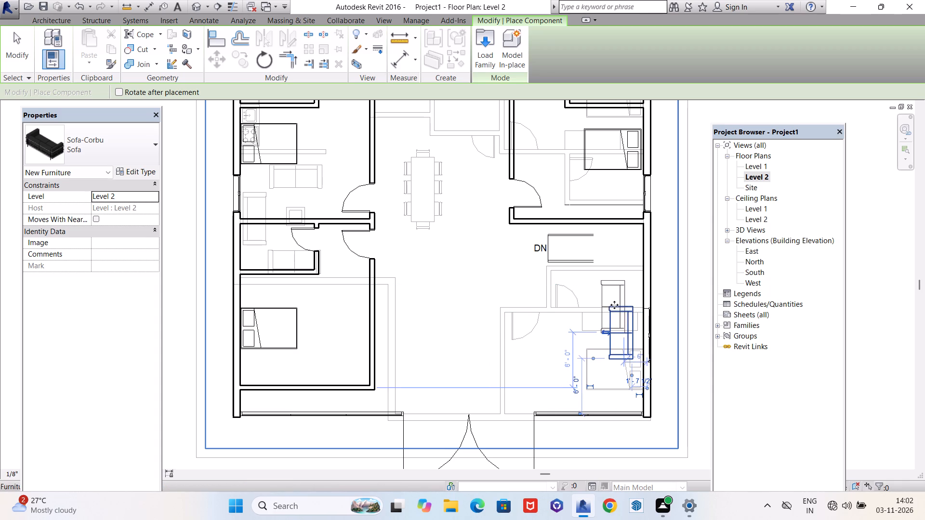
Place two east-west Sofa-Corbu sofas facing each other, one south of the stair and one about 3'-1" from the south glazed wall.
key("space")
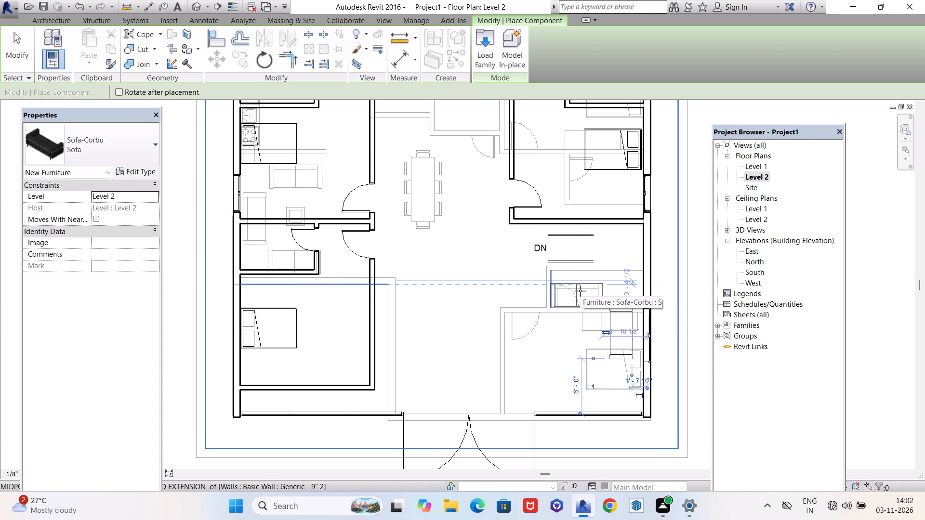
left_click(580, 291)
key("space")
key("space")
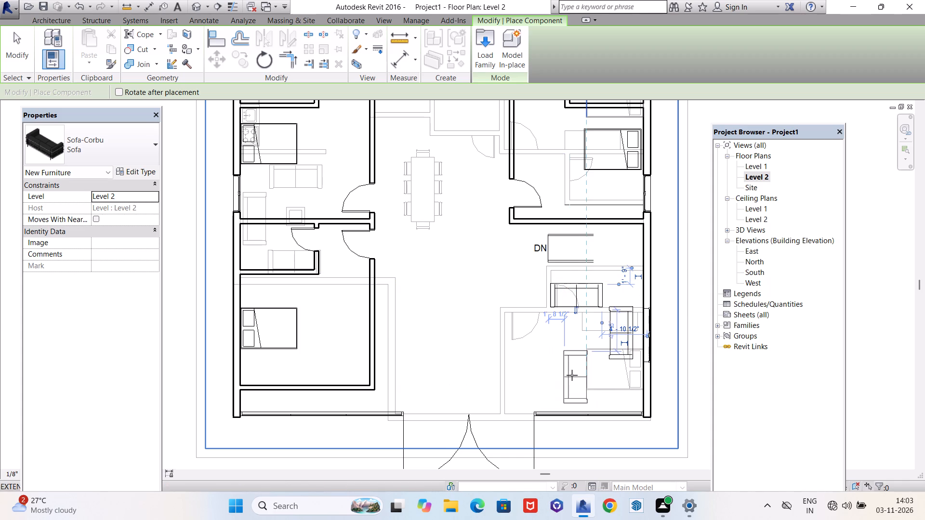
key("space")
left_click(574, 371)
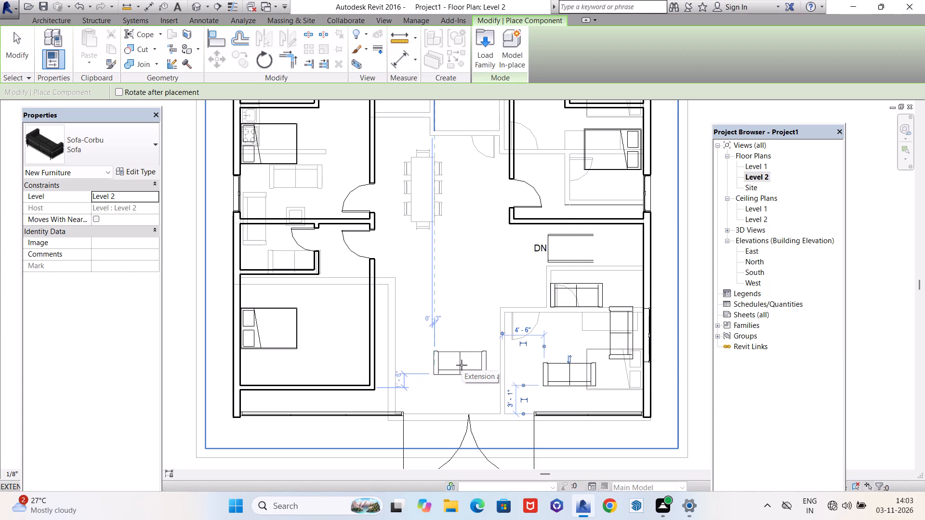
key("Escape")
key("Escape")
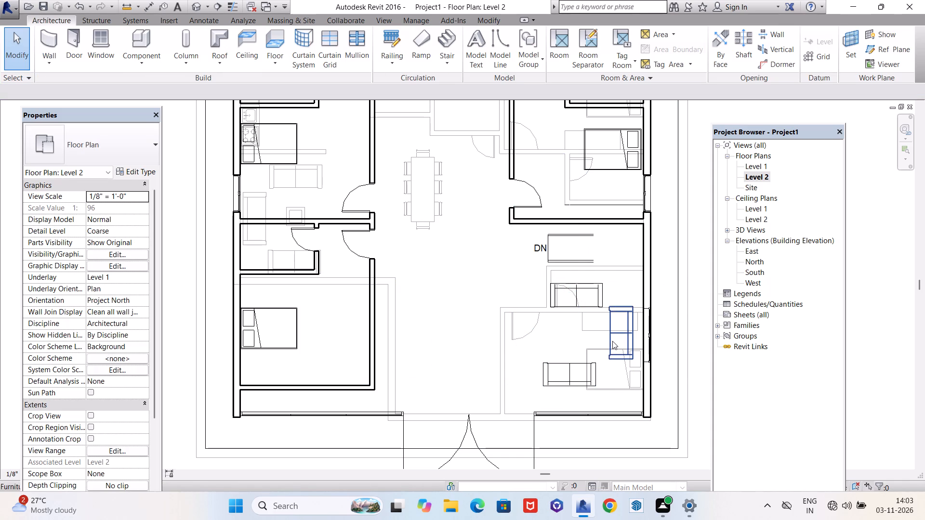
Nudge the north-south sofa slightly south and slightly east, closer to the east wall window.
left_click(615, 341)
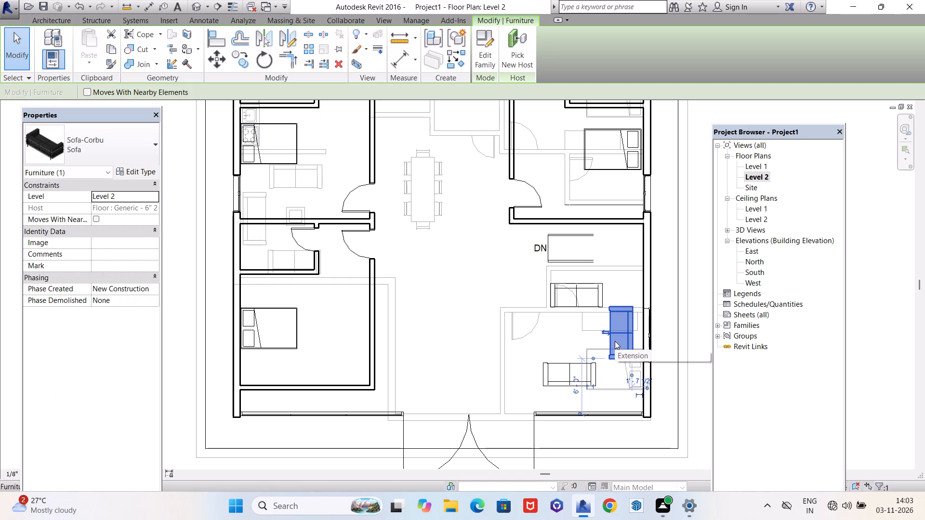
key("Down")
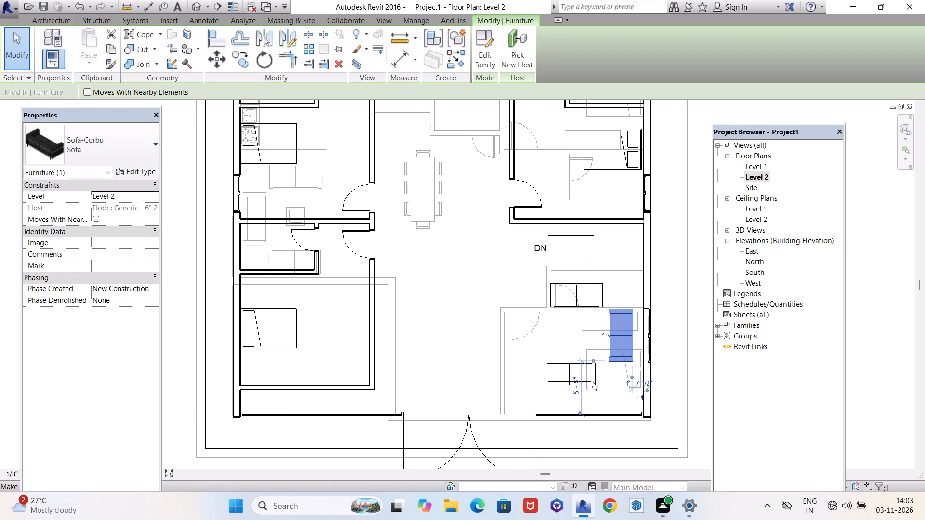
left_click(593, 382)
key("Right")
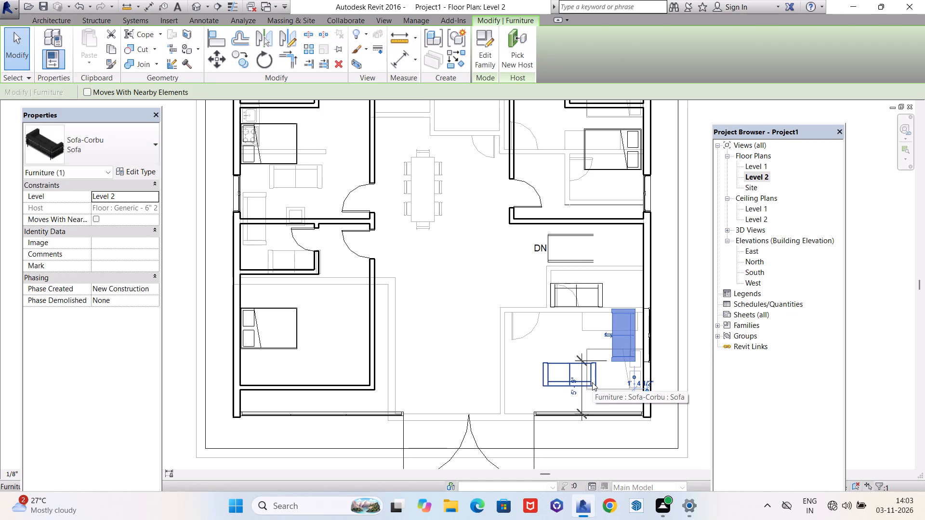
key("Escape")
Nudge the southern east-west sofa slightly east.
left_click(596, 380)
key("Right")
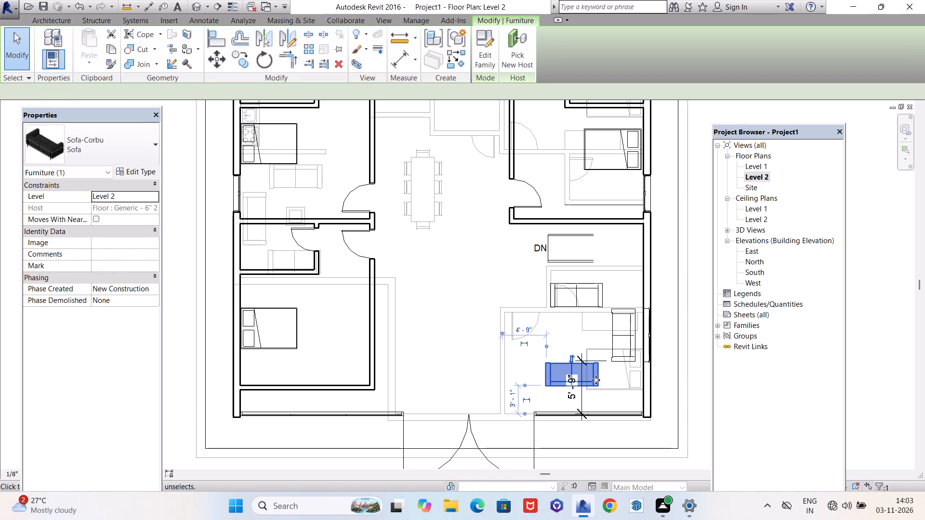
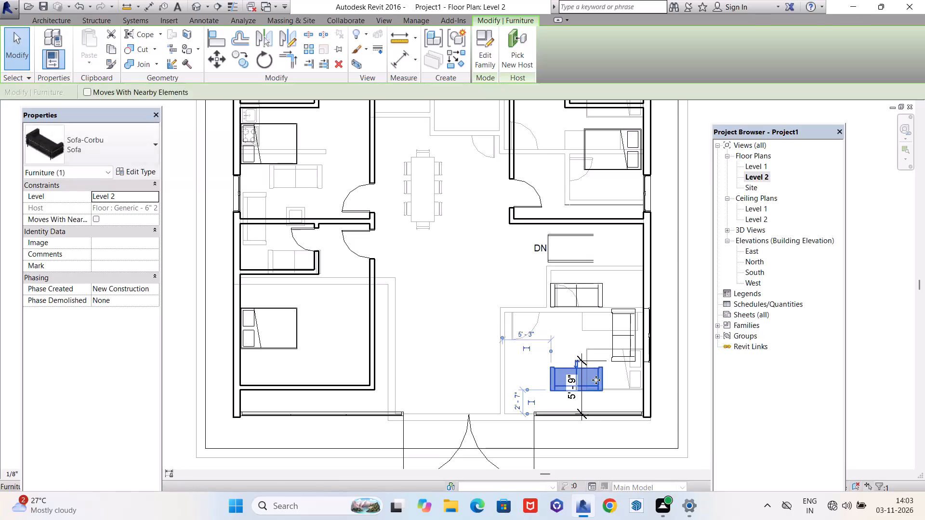
Nudge the southern east-west sofa slightly south and slightly east.
key("Down")
key("Right")
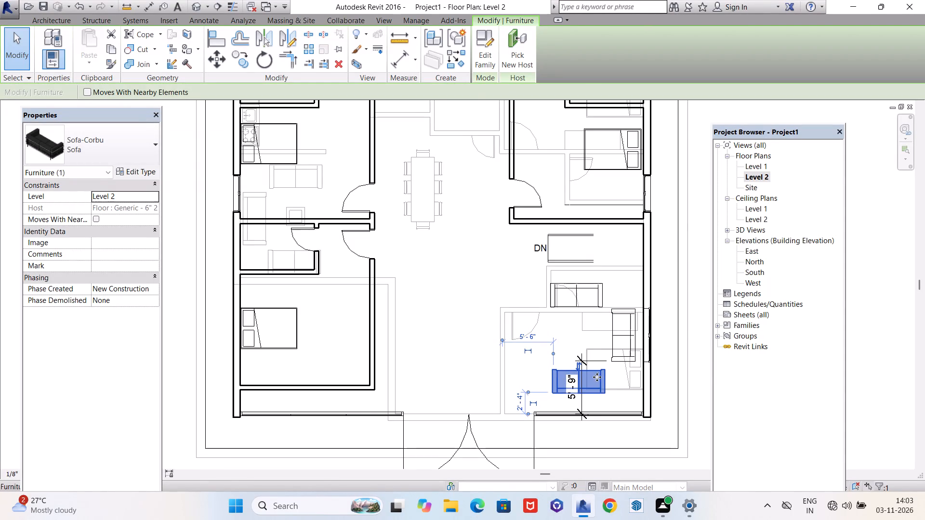
Nudge the east-west sofa south of the stair slightly north, keeping its east-west position.
left_click(584, 305)
key("Up")
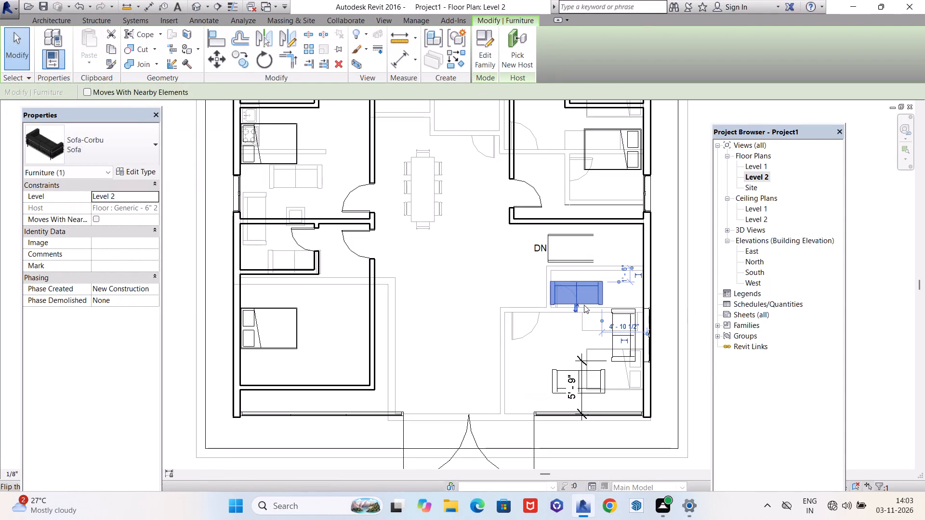
key("Right")
key("Left")
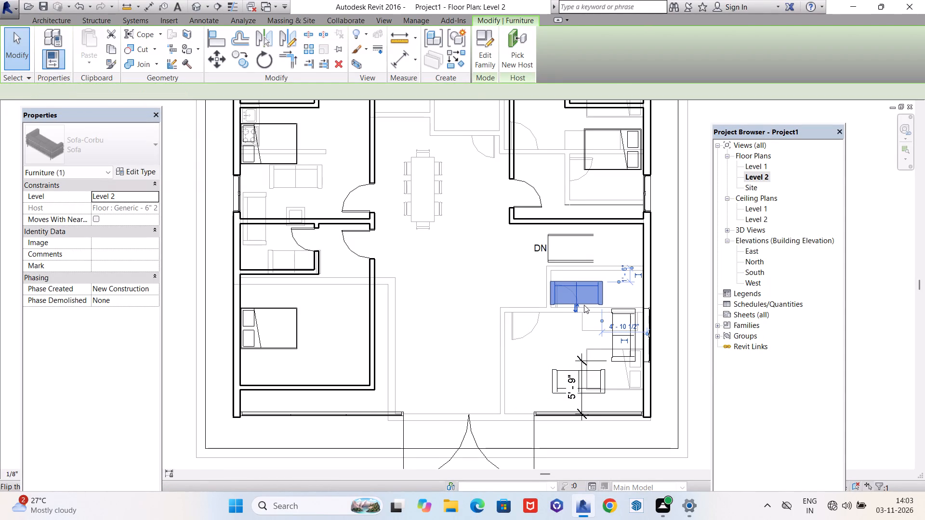
key("Escape")
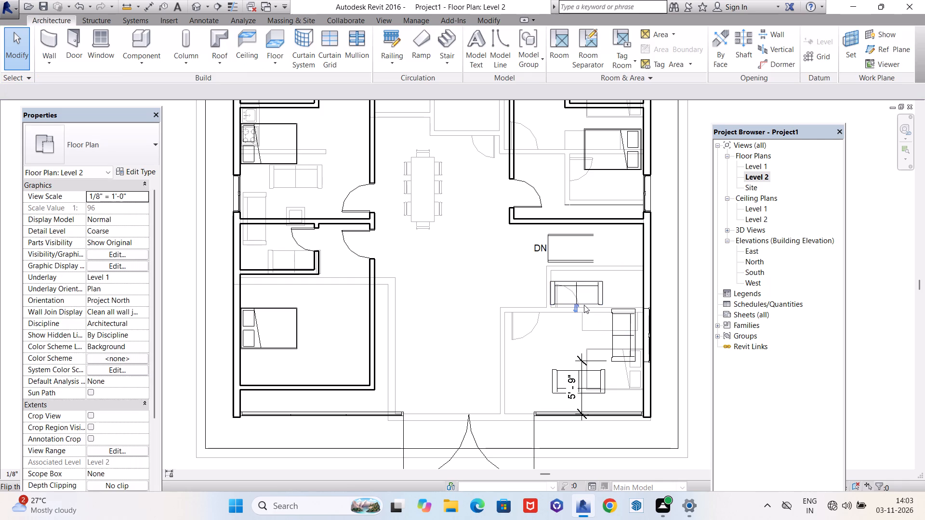
key("Escape")
Place a 24" x 24" x 24" Table-Coffee between the three Level 2 sofas, about 7'-7 1/2" from the east wall.
scroll(488, 341, "down", 2)
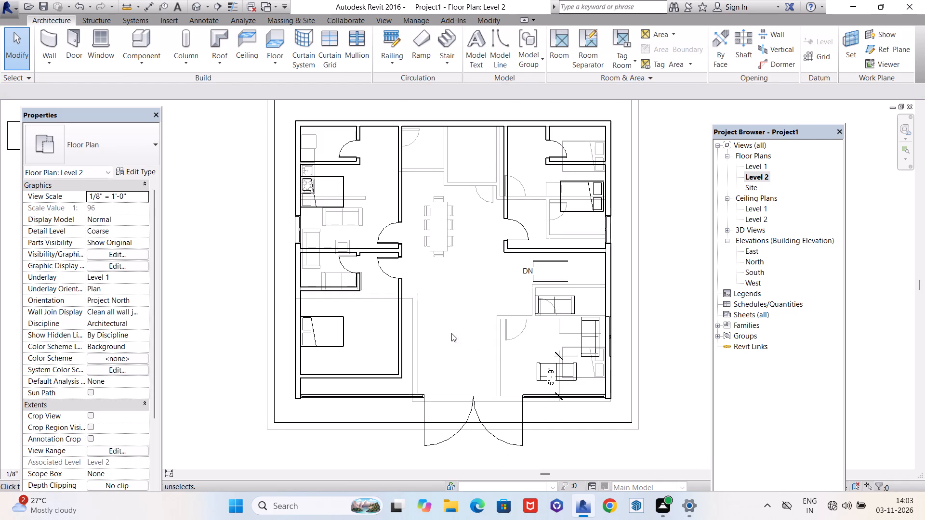
left_click(126, 45)
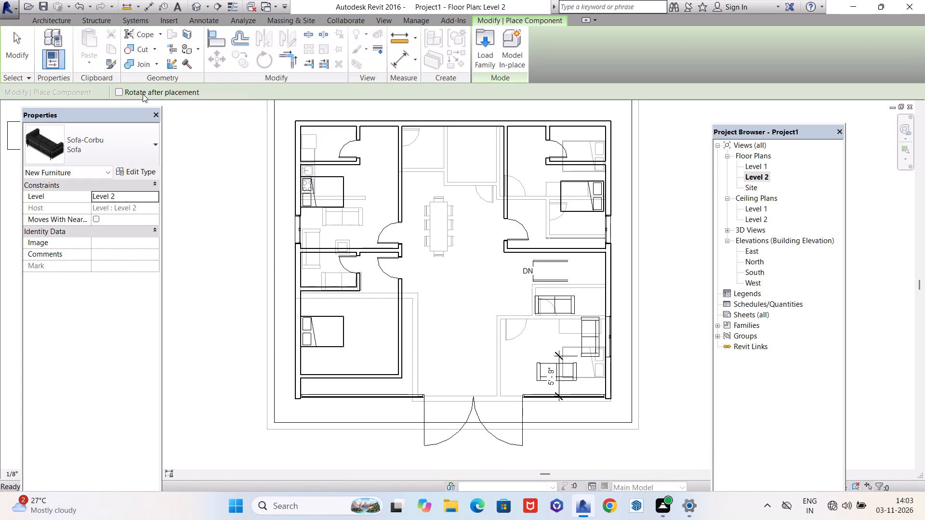
left_click(143, 153)
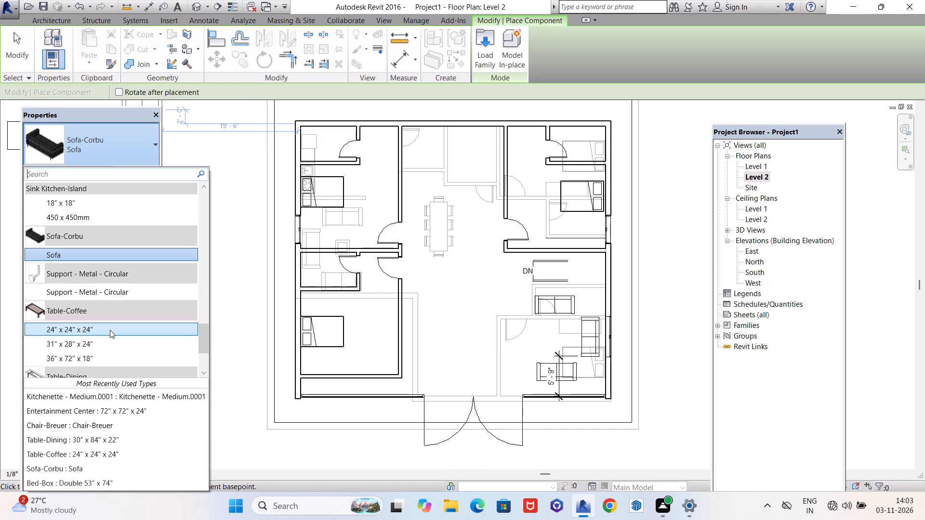
left_click(110, 330)
scroll(530, 348, "up", 4)
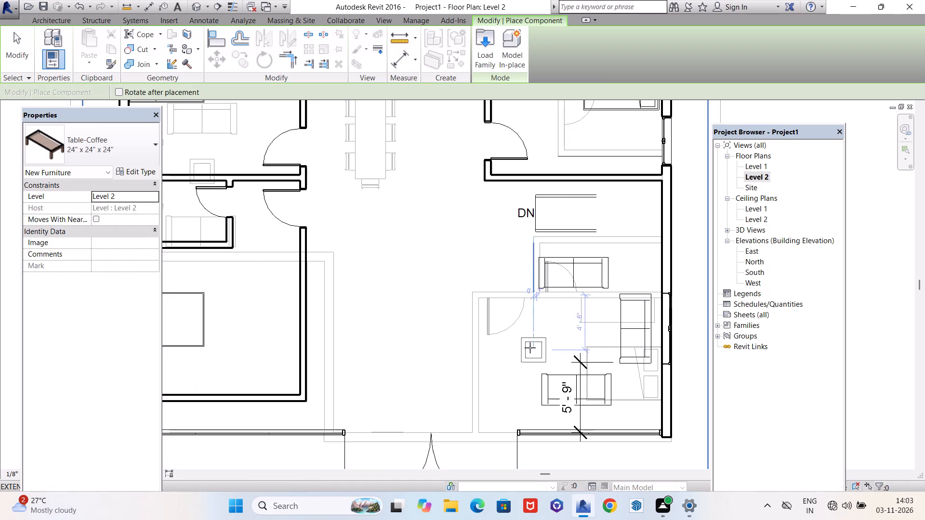
left_click(572, 337)
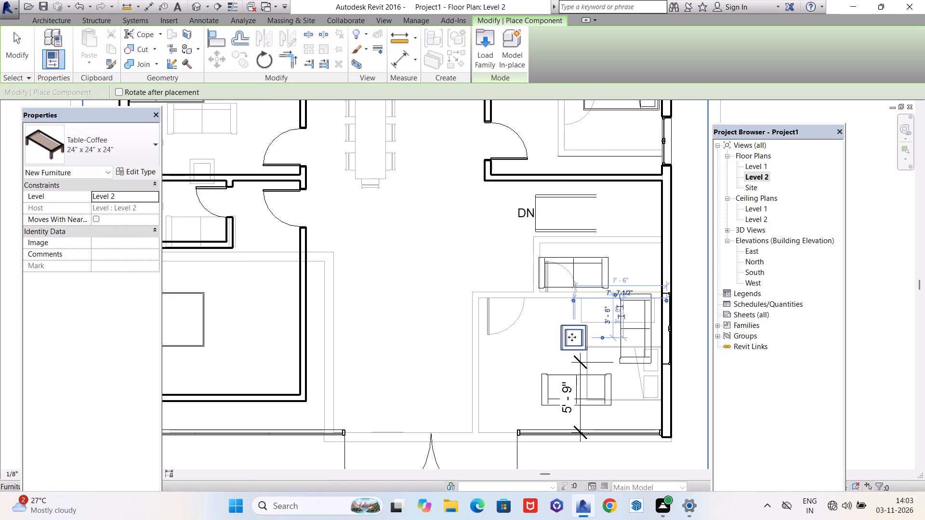
key("Escape")
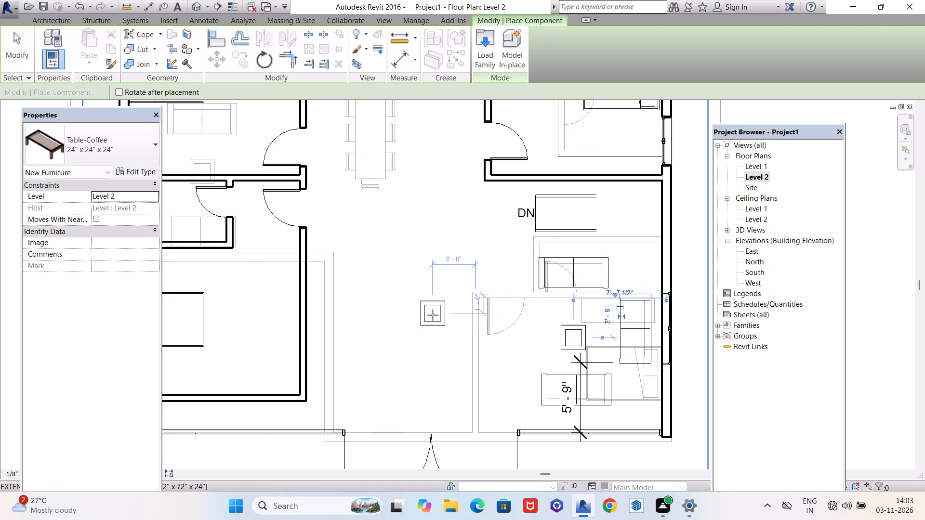
key("Escape")
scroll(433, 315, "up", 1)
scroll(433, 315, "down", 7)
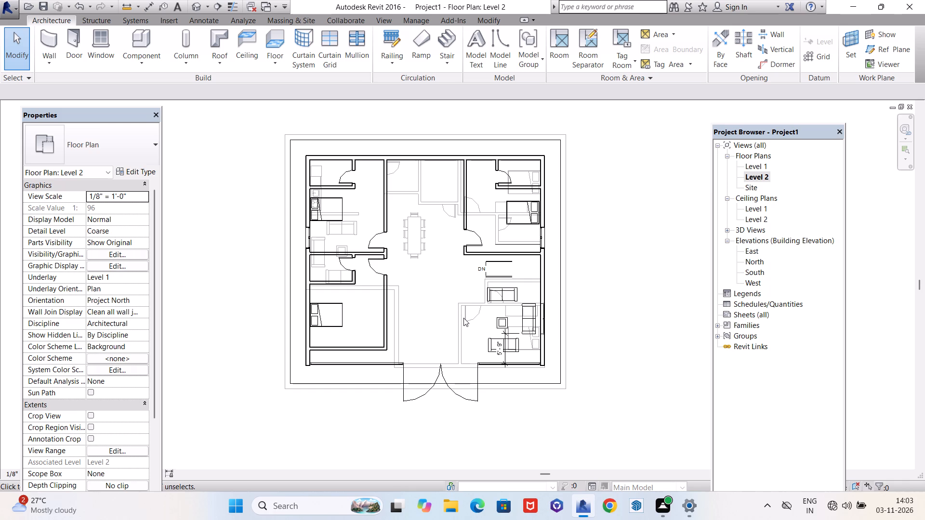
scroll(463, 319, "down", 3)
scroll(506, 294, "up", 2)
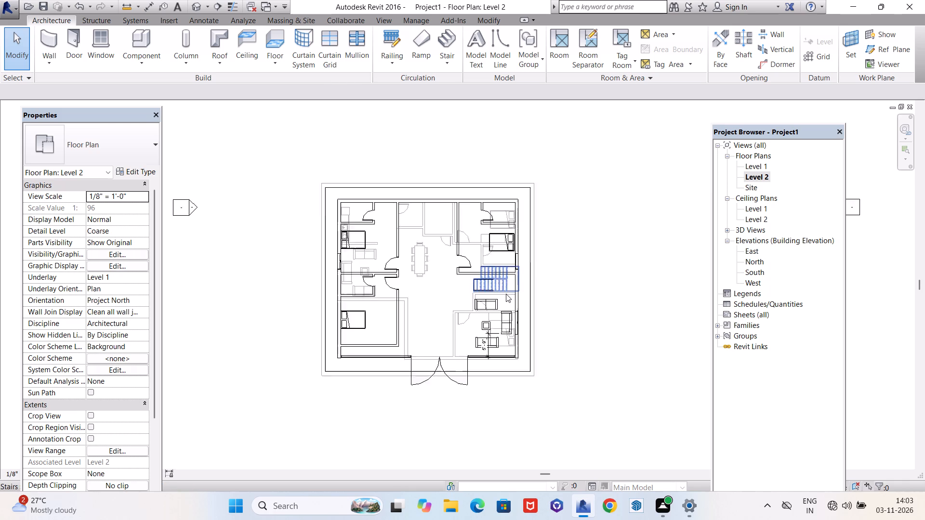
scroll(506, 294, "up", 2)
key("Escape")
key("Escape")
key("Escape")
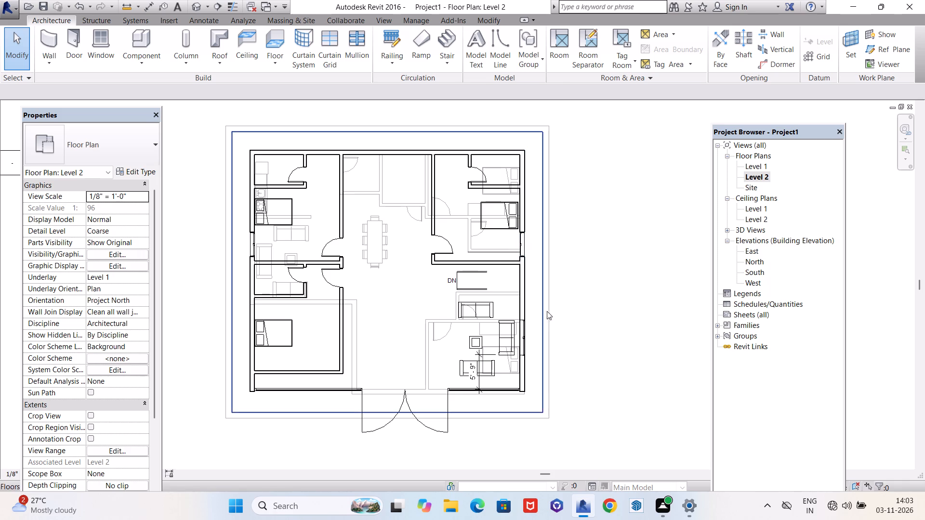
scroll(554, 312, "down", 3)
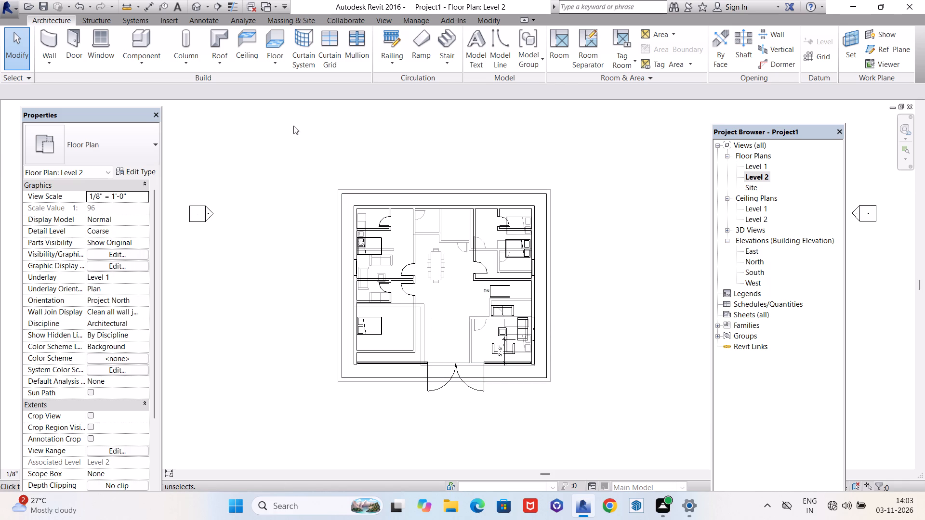
Examine the Level 2 seating group and the upper floor layout from several sides in the 3D view.
left_click(198, 8)
scroll(339, 348, "down", 2)
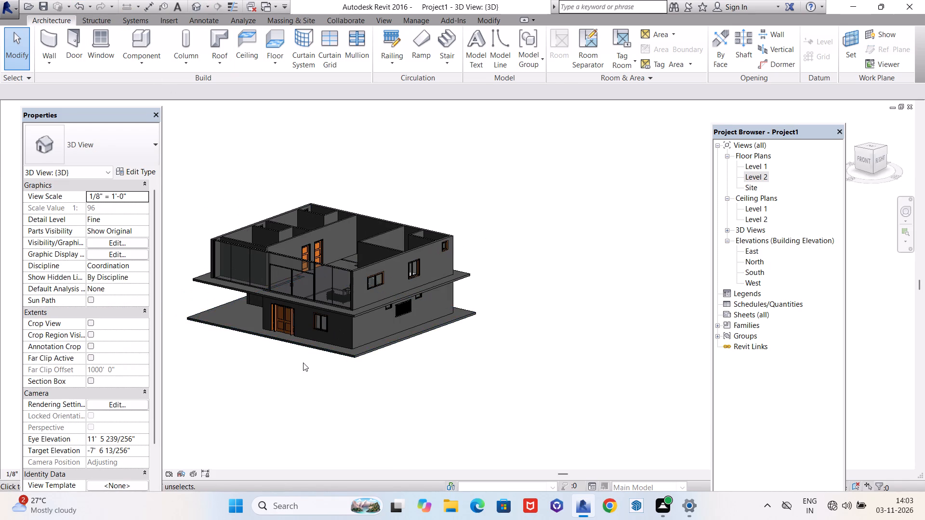
middle_click_drag(301, 363, 563, 439, "shift")
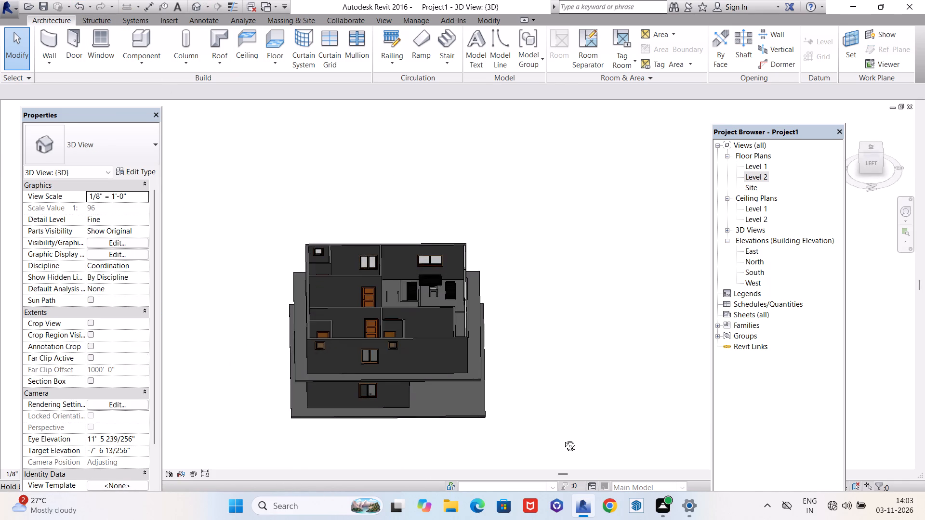
middle_click_drag(563, 439, 527, 451, "shift")
scroll(404, 282, "up", 1)
scroll(404, 282, "down", 1)
scroll(405, 282, "up", 9)
scroll(422, 322, "up", 5)
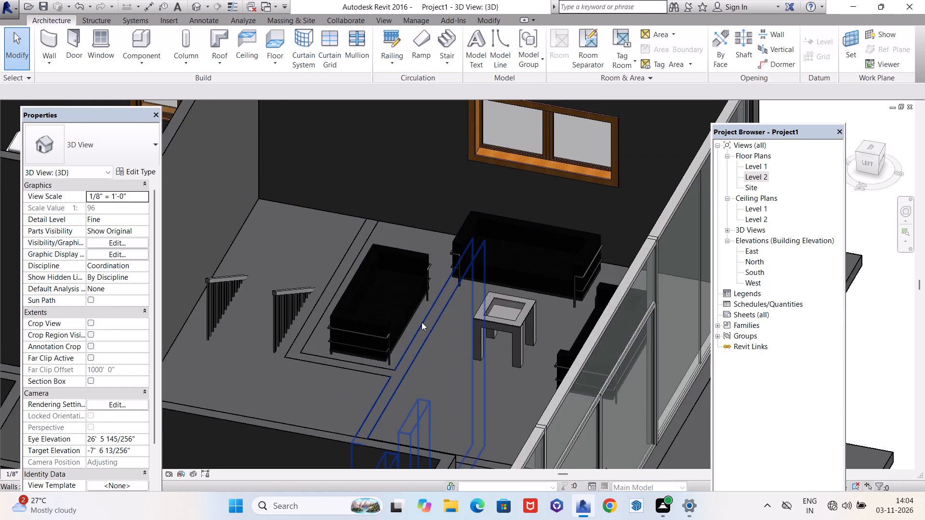
scroll(425, 323, "down", 17)
middle_click_drag(457, 358, 297, 353, "shift")
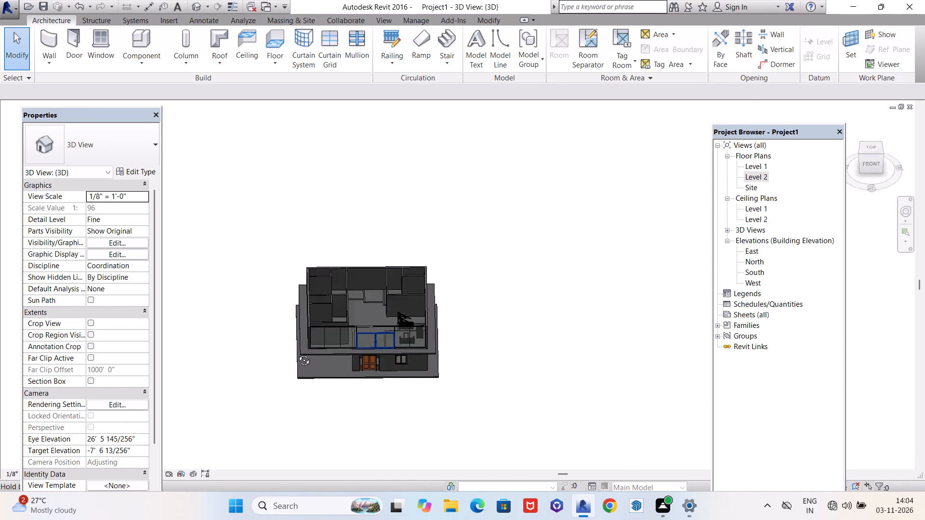
middle_click_drag(297, 353, 317, 484, "shift")
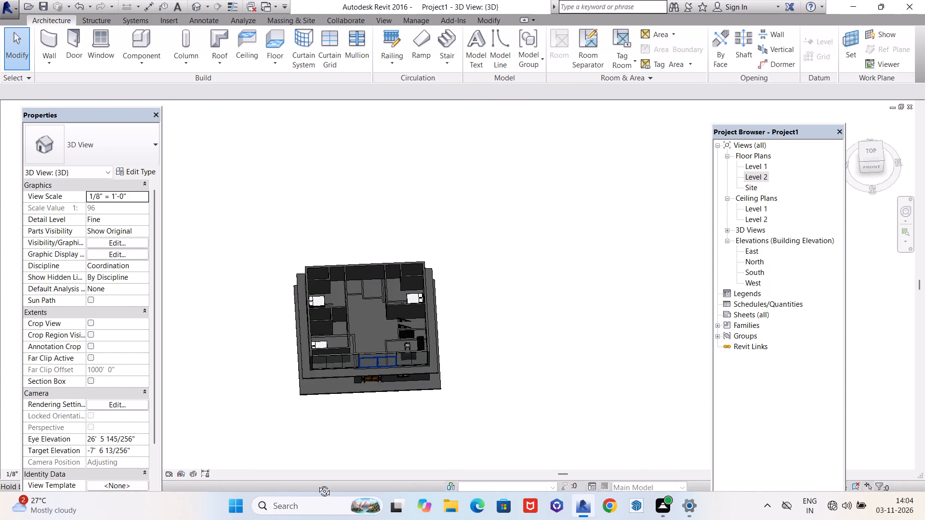
middle_click_drag(317, 484, 316, 407, "shift")
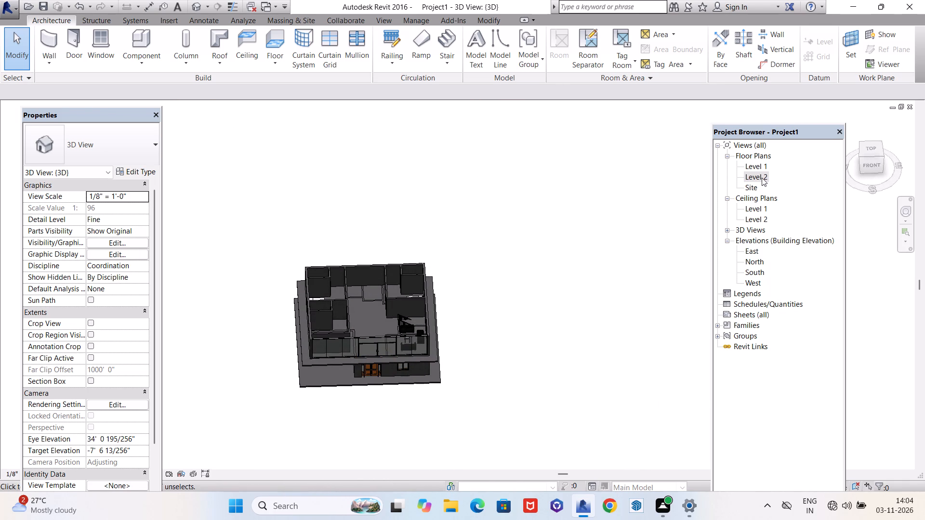
Return to the Level 2 floor plan and load the Entertainment Center family from the Furniture library's Storage folder.
double_click(762, 178)
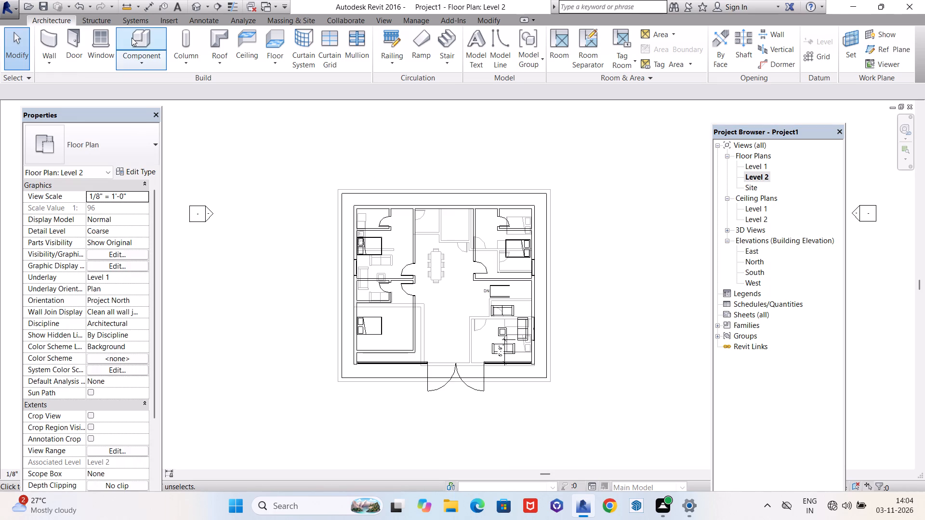
left_click(132, 38)
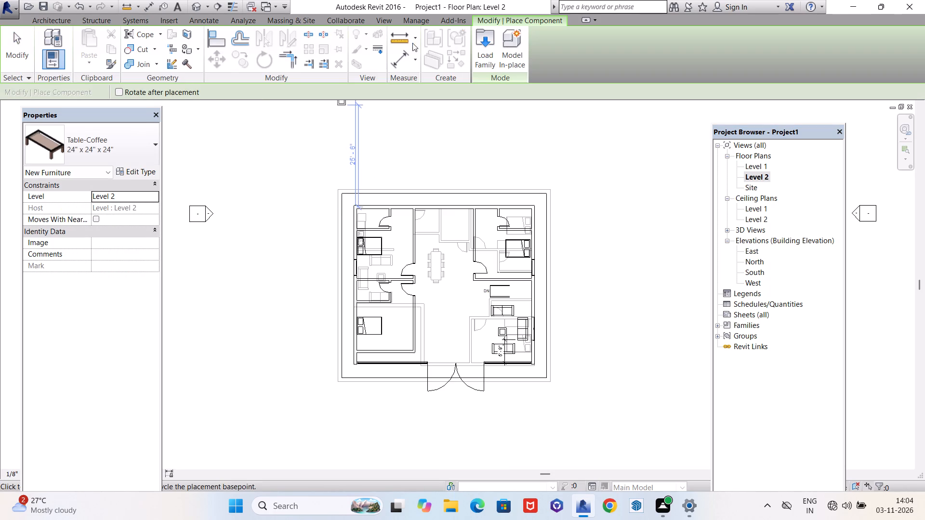
left_click(483, 44)
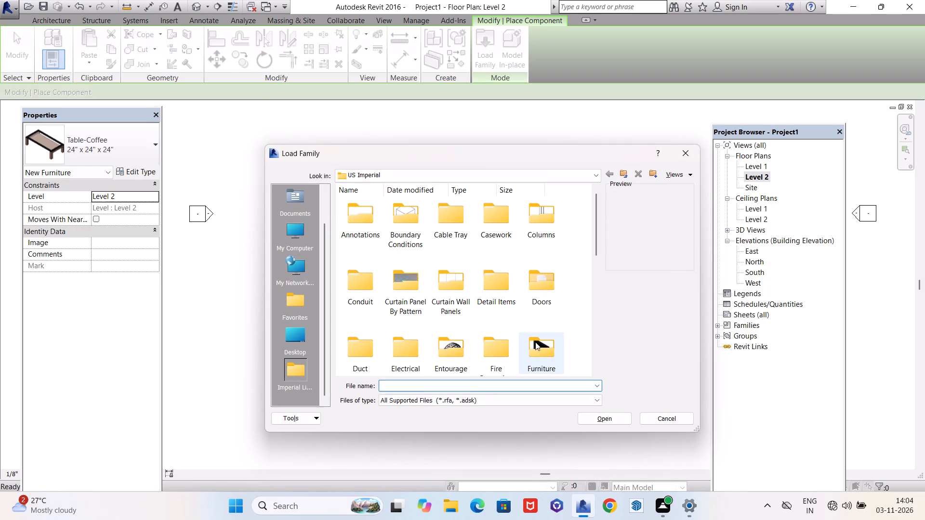
double_click(551, 343)
double_click(442, 215)
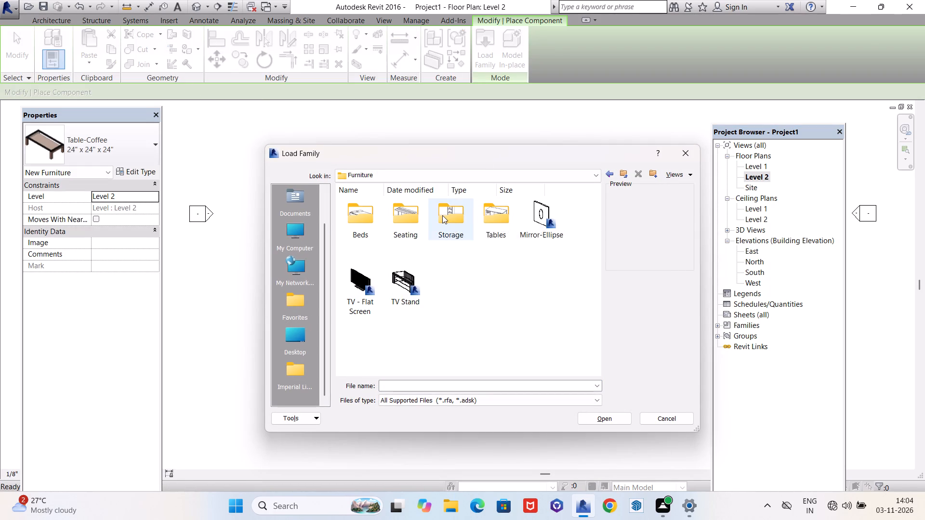
left_click(400, 282)
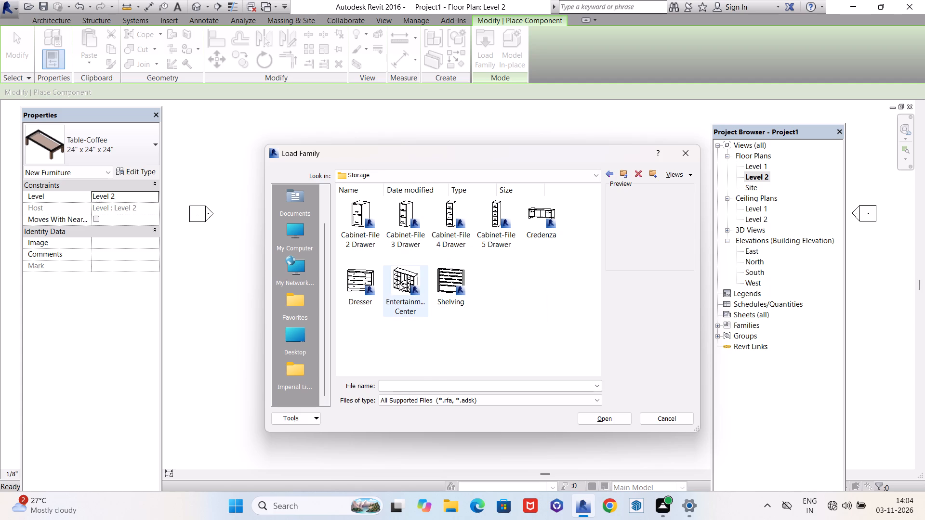
left_click(602, 421)
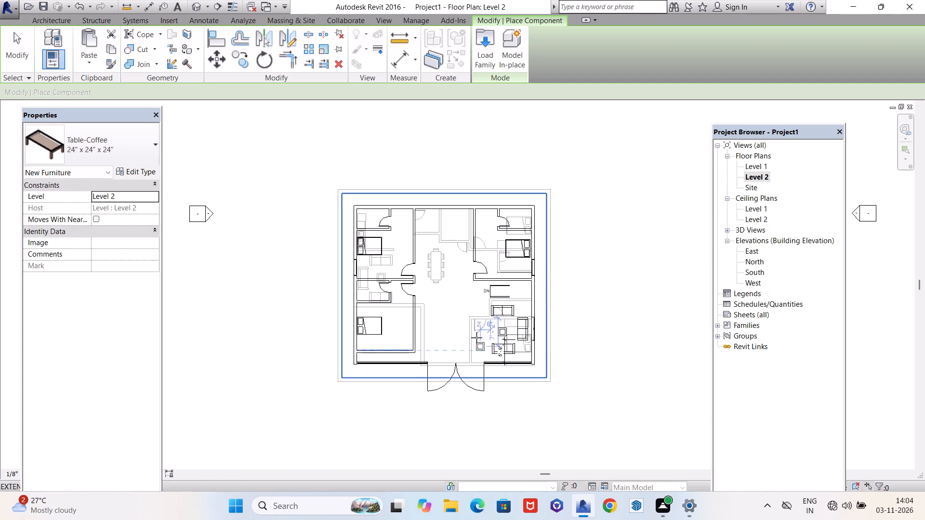
key("space")
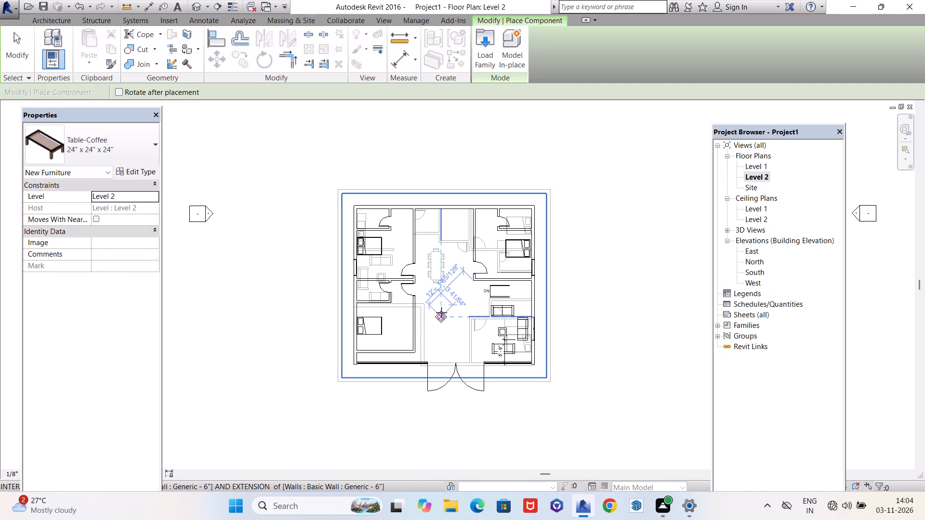
key("space")
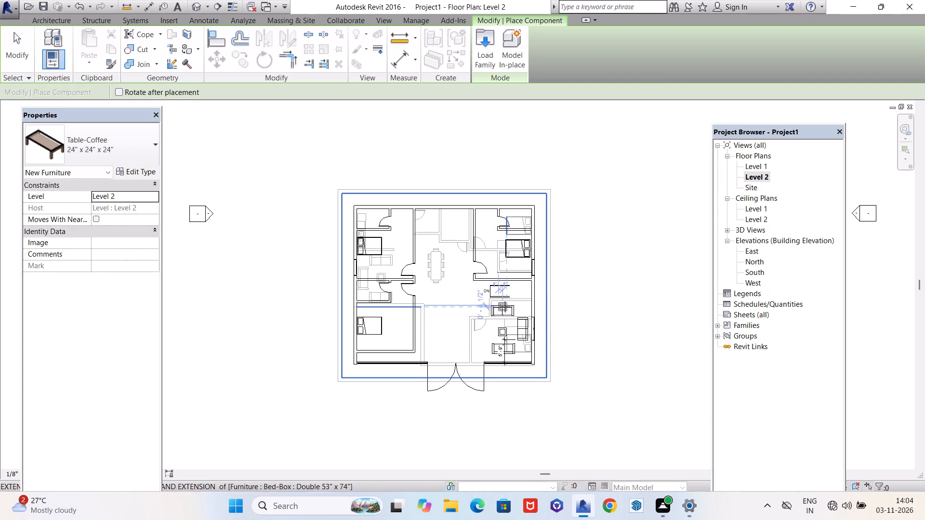
key("grave")
key("Escape")
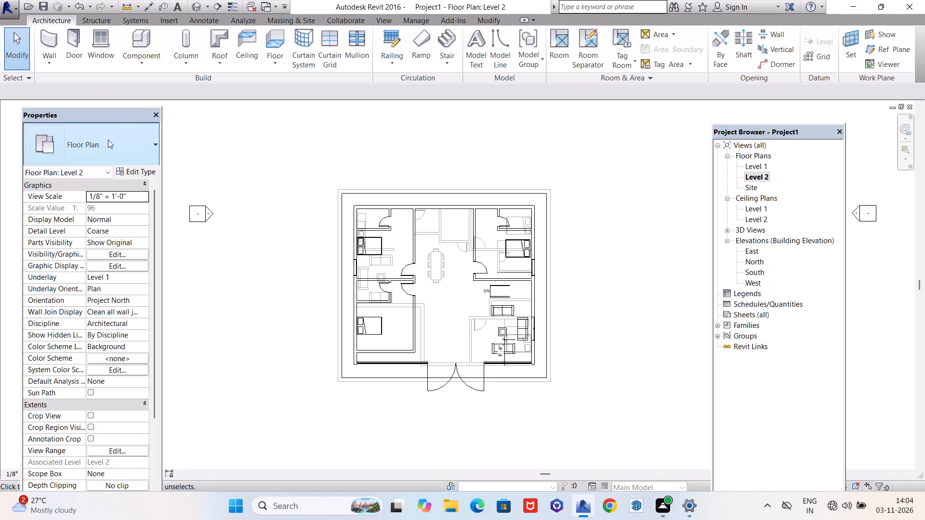
Place a 72" x 72" x 24" Entertainment Center against the south wall of Level 2's northeast bedroom, with its length running east-west.
left_click(138, 39)
left_click(138, 144)
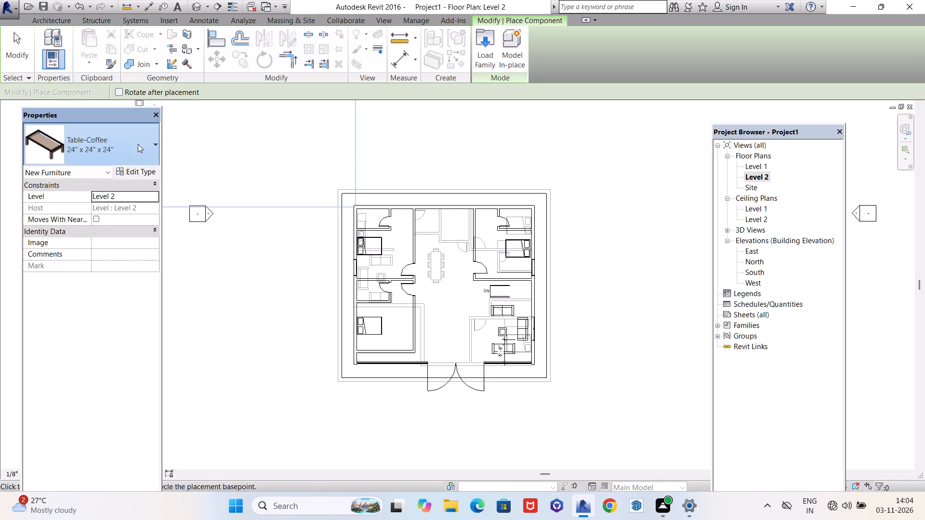
scroll(124, 240, "down", 6)
scroll(124, 240, "up", 6)
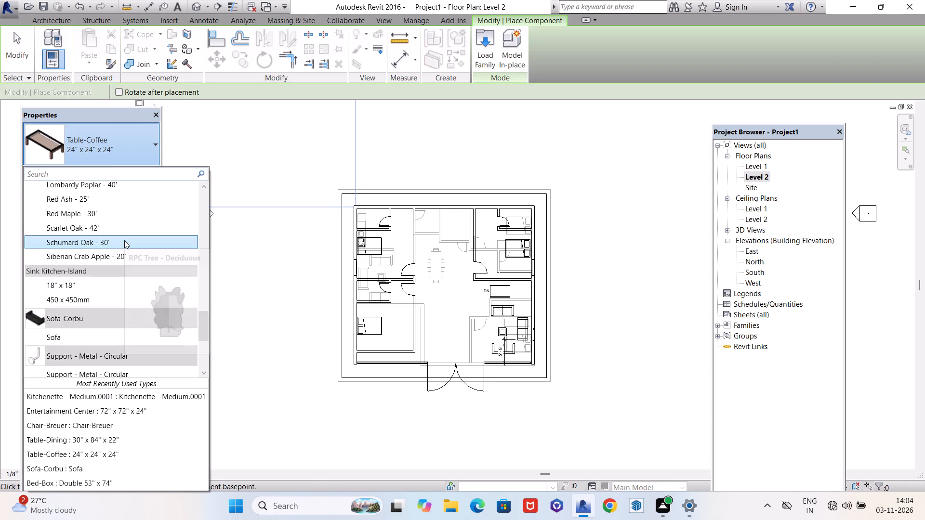
scroll(124, 240, "up", 15)
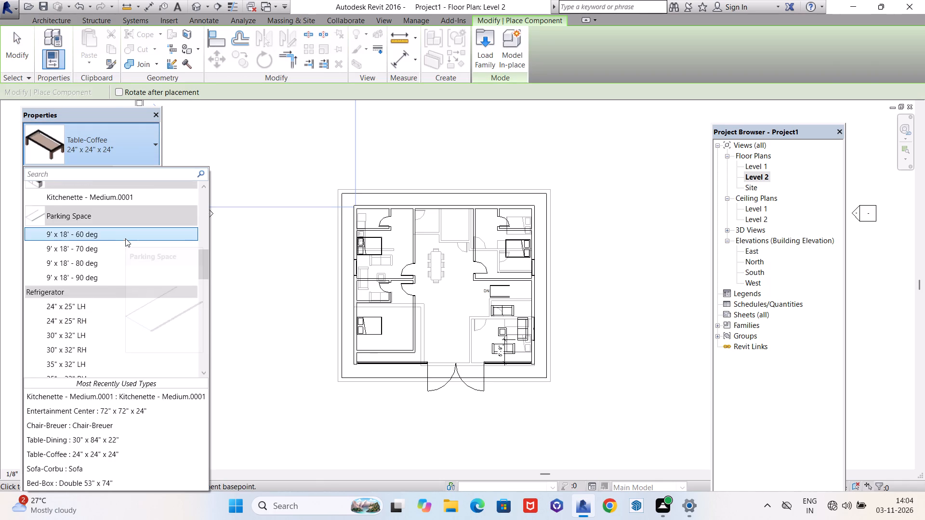
scroll(126, 238, "up", 4)
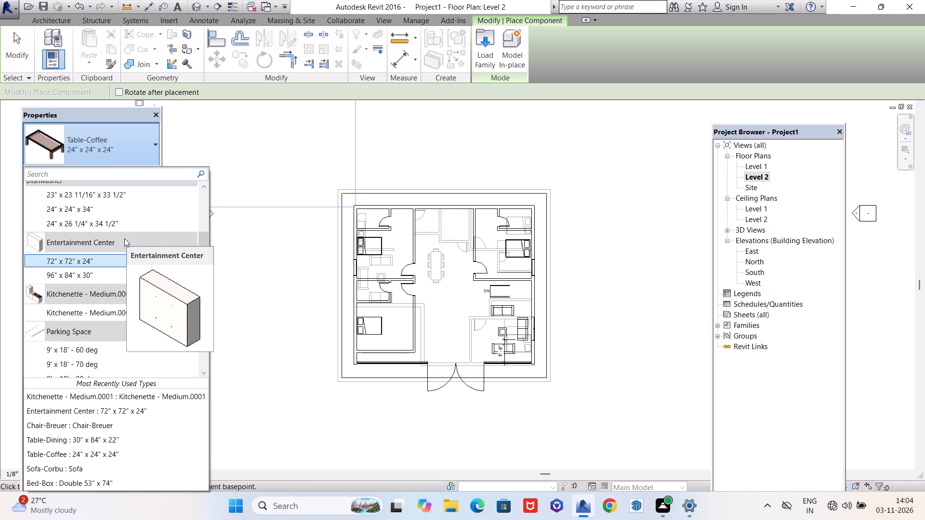
left_click(92, 256)
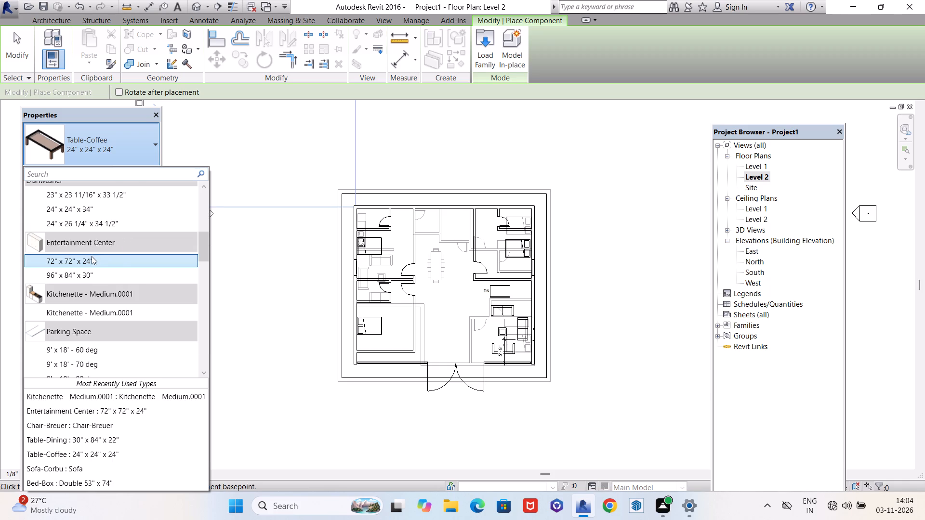
scroll(454, 318, "up", 2)
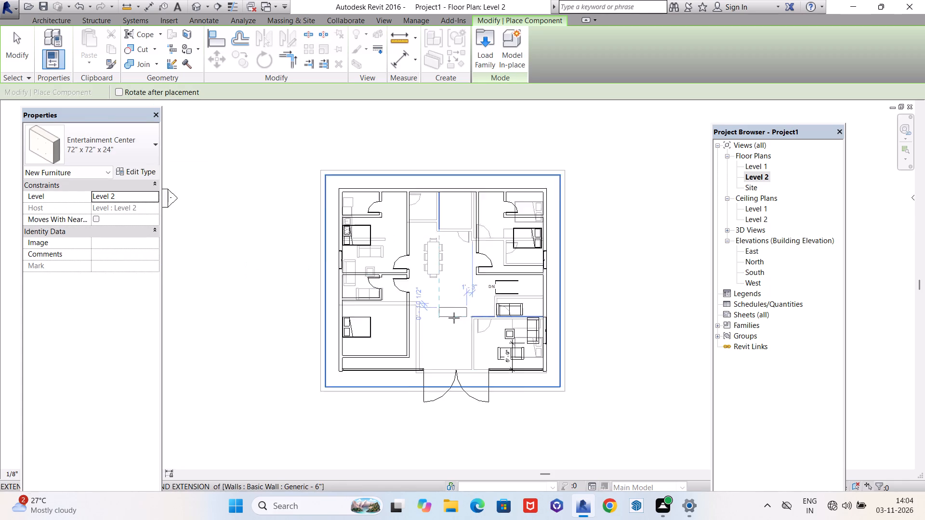
scroll(454, 318, "up", 4)
key("space")
key("space")
key("space")
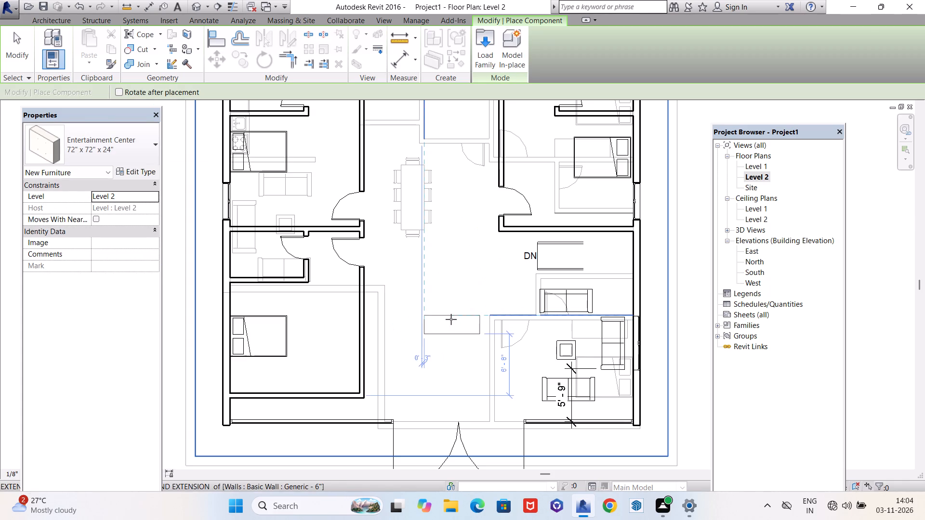
scroll(411, 332, "down", 3)
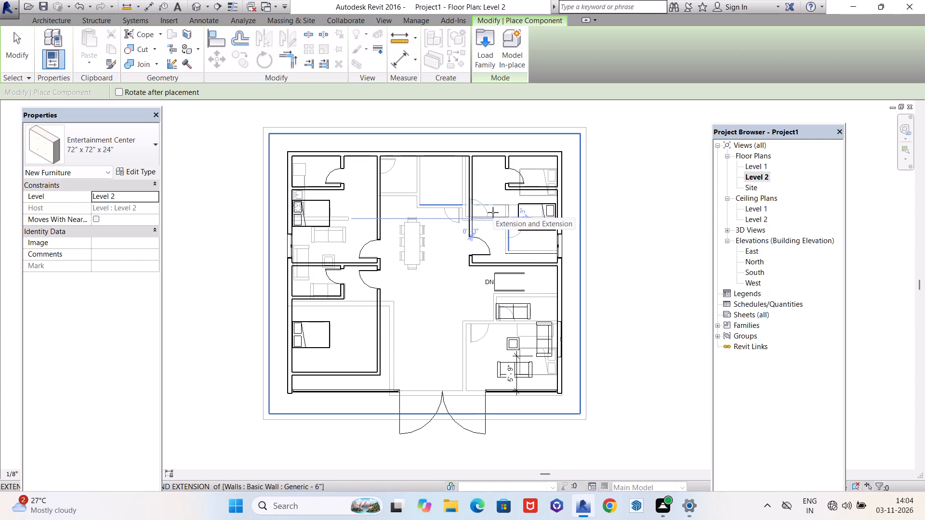
left_click(532, 253)
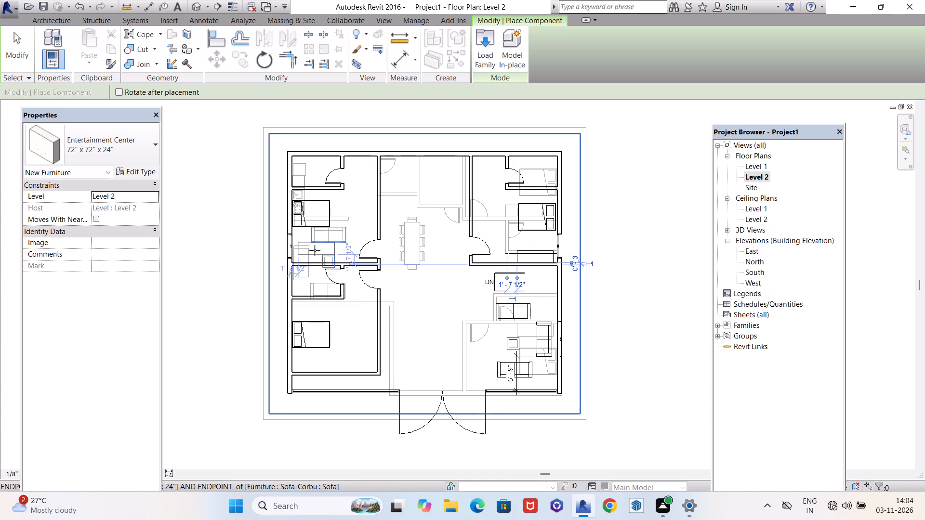
Place two more 72" x 72" x 24" Entertainment Centers against the south walls of Level 2's northwest and southwest bedrooms.
left_click(314, 251)
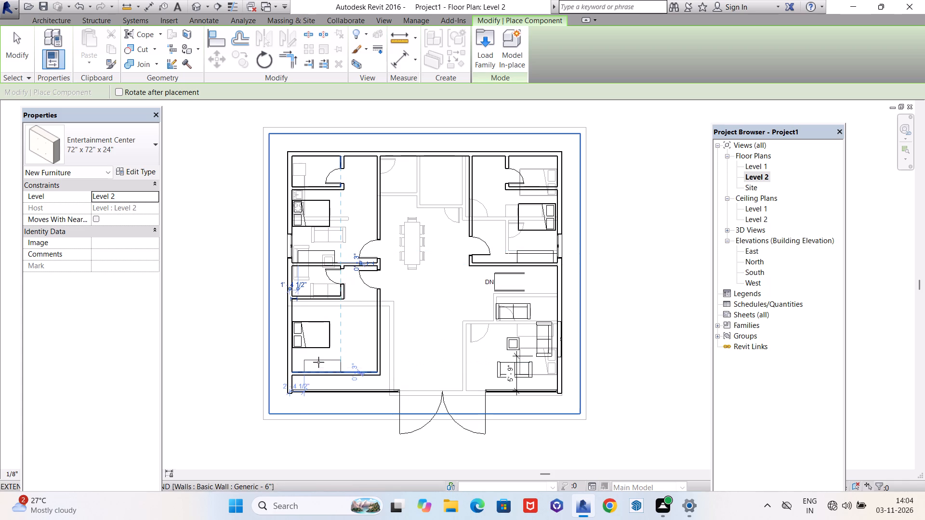
left_click(318, 362)
key("Escape")
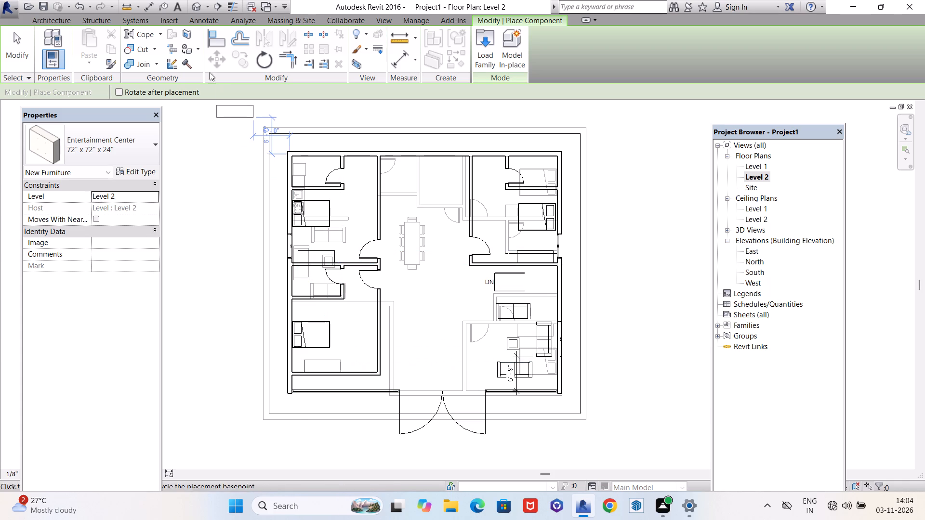
Examine the entertainment centers in the three upper-floor bedrooms from all sides in the 3D view.
left_click(190, 4)
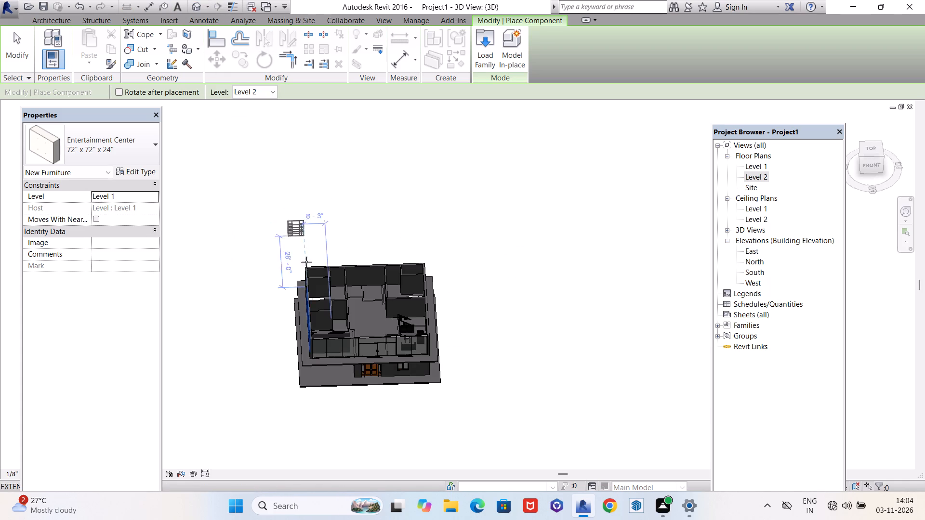
scroll(345, 304, "up", 4)
key("Escape")
key("Escape")
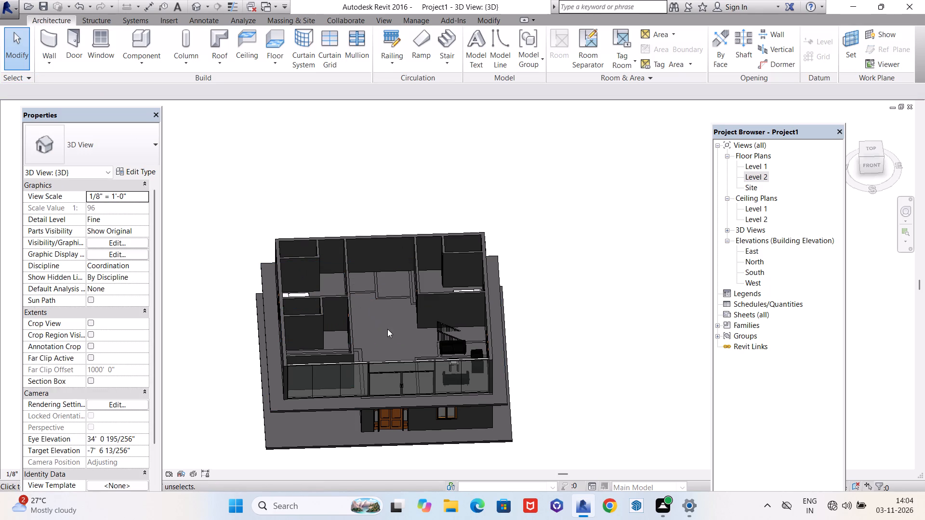
middle_click_drag(444, 289, 217, 291, "shift")
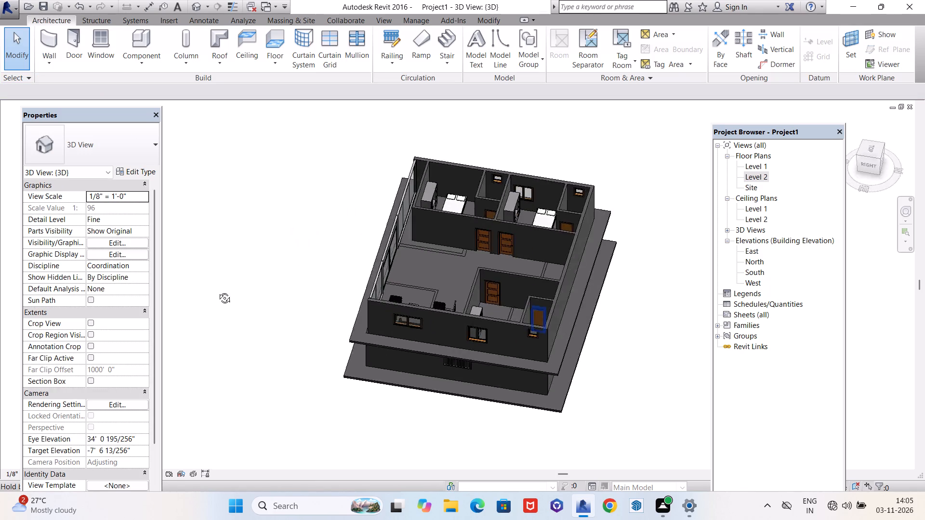
middle_click_drag(217, 291, 46, 279, "shift")
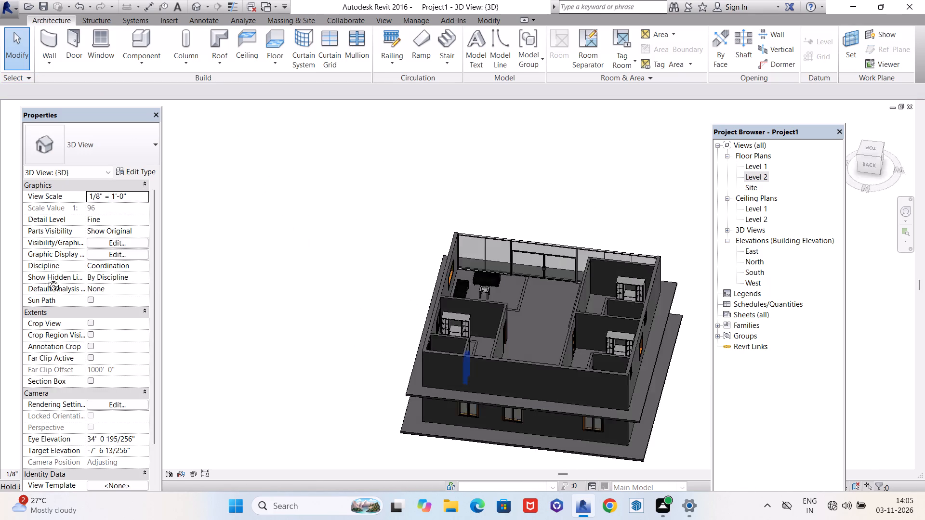
middle_click_drag(46, 279, 409, 345, "shift")
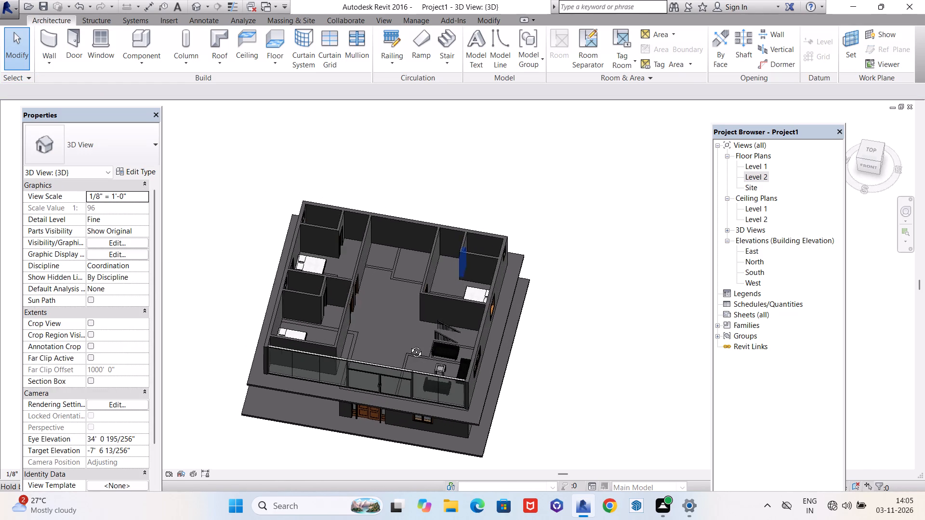
middle_click_drag(409, 345, 404, 347, "shift")
key("Escape")
scroll(485, 321, "down", 5)
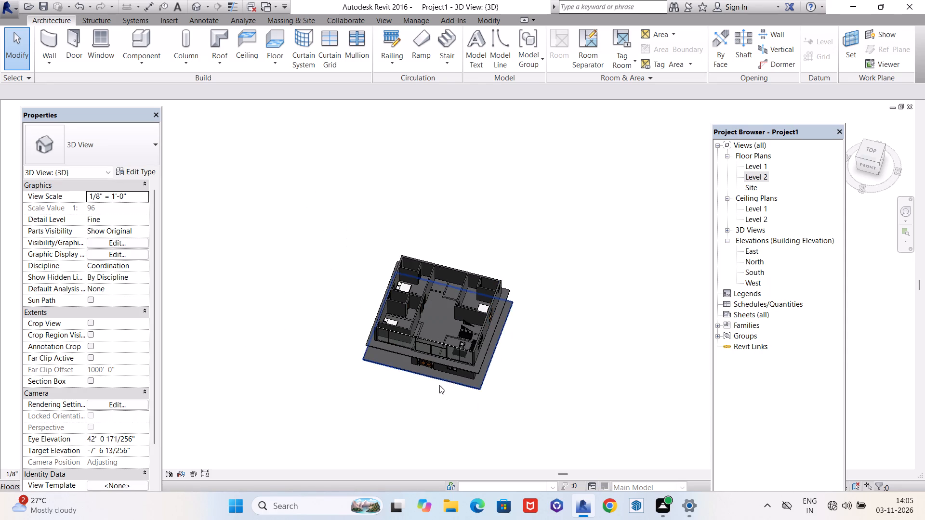
scroll(428, 388, "up", 5)
scroll(354, 394, "down", 3)
Examine the exterior of the house in 3D at near eye level, covering the front facade and the west side.
middle_click_drag(336, 390, 367, 209, "shift")
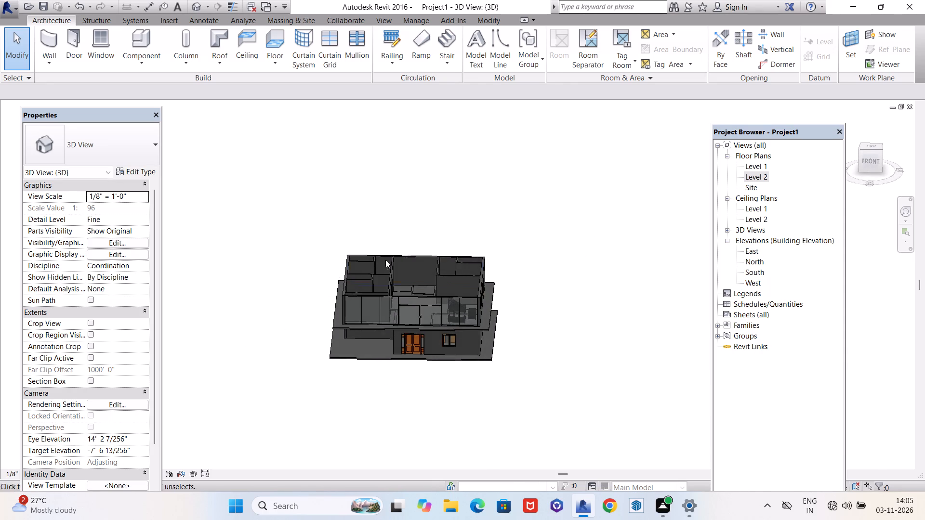
scroll(383, 360, "up", 3)
scroll(384, 360, "down", 1)
scroll(384, 360, "up", 1)
scroll(373, 383, "down", 4)
middle_click_drag(357, 403, 472, 314, "shift")
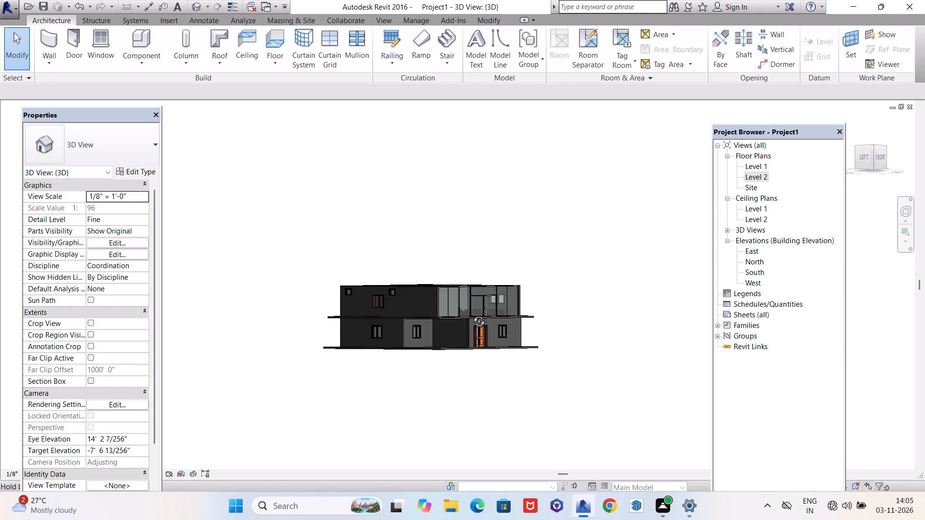
middle_click_drag(472, 314, 408, 326, "shift")
scroll(383, 342, "up", 1)
scroll(383, 342, "down", 1)
scroll(383, 342, "up", 8)
scroll(367, 342, "down", 3)
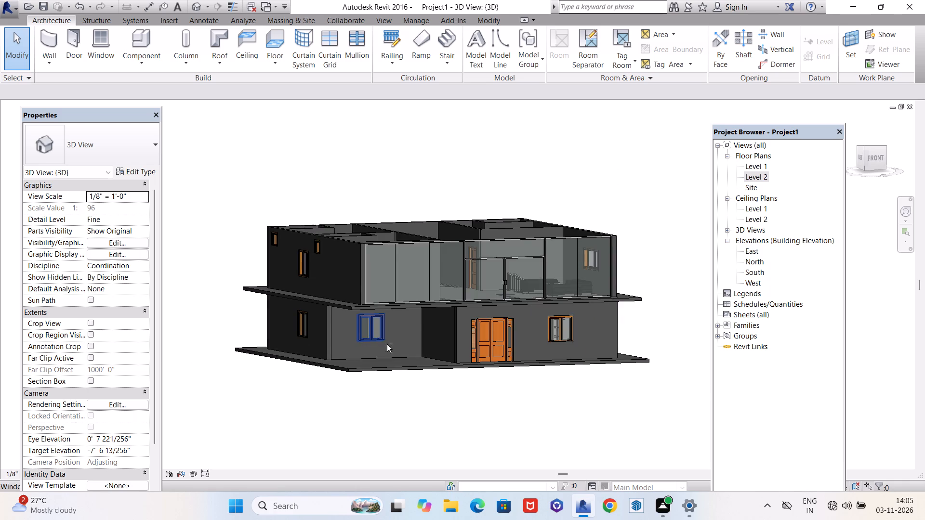
middle_click_drag(387, 344, 354, 344, "shift")
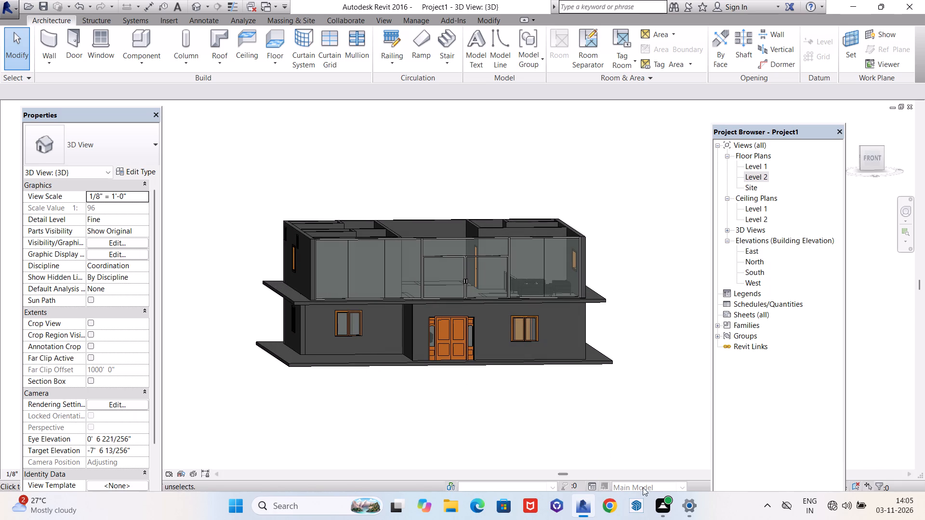
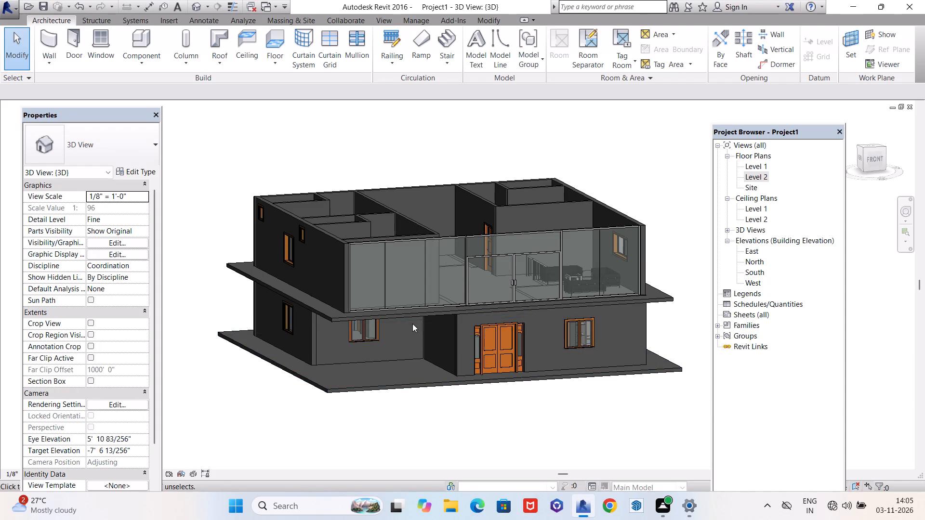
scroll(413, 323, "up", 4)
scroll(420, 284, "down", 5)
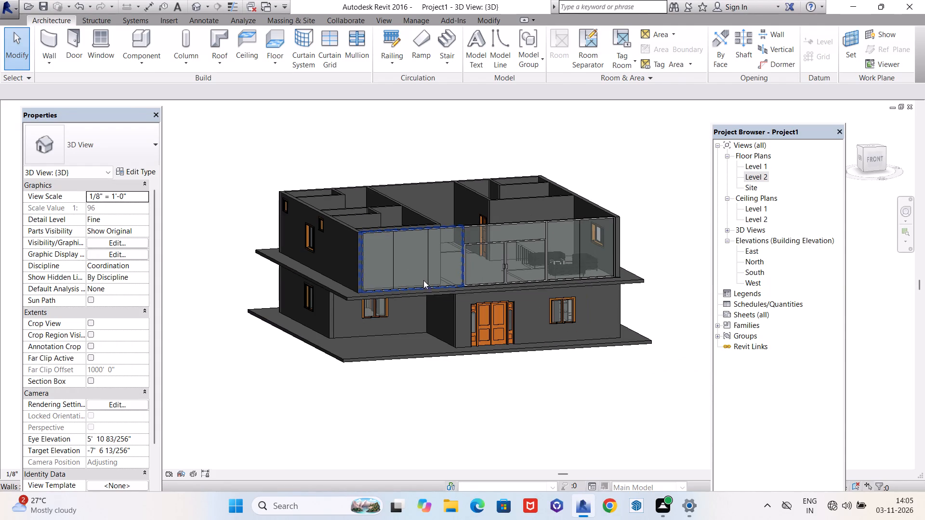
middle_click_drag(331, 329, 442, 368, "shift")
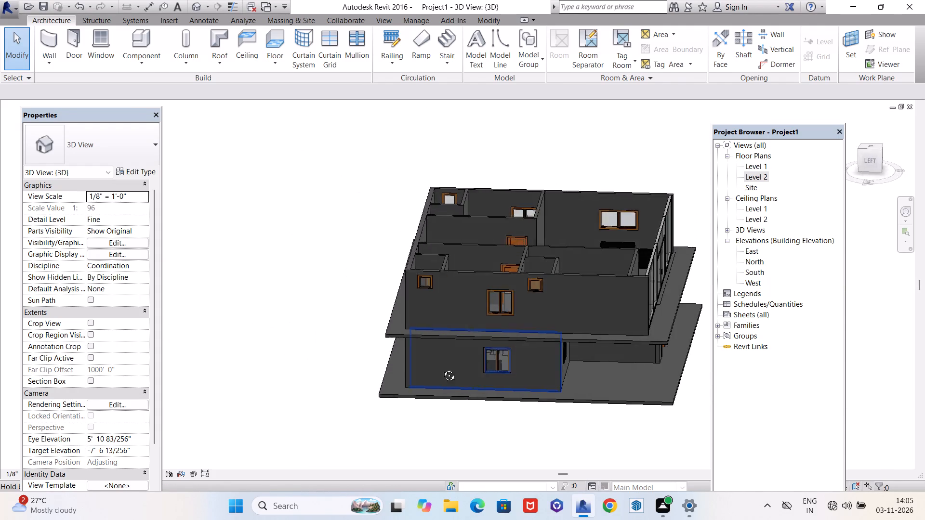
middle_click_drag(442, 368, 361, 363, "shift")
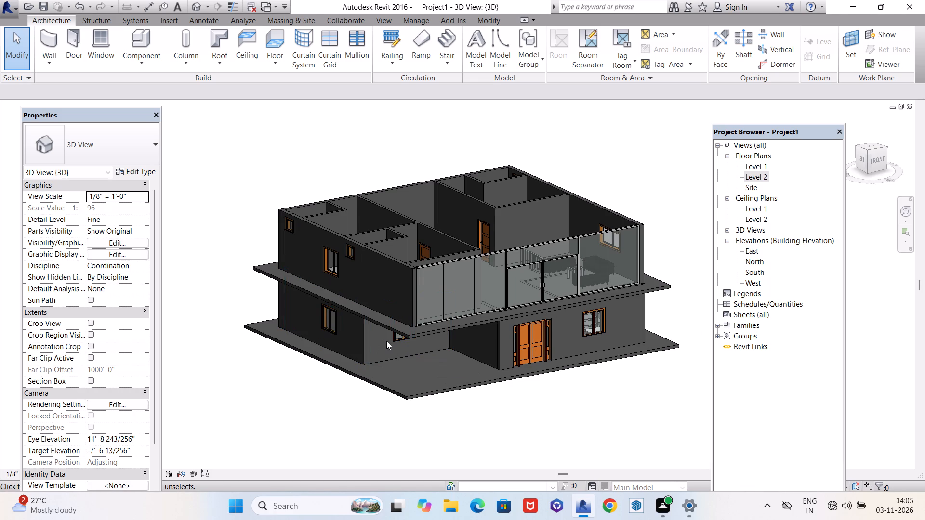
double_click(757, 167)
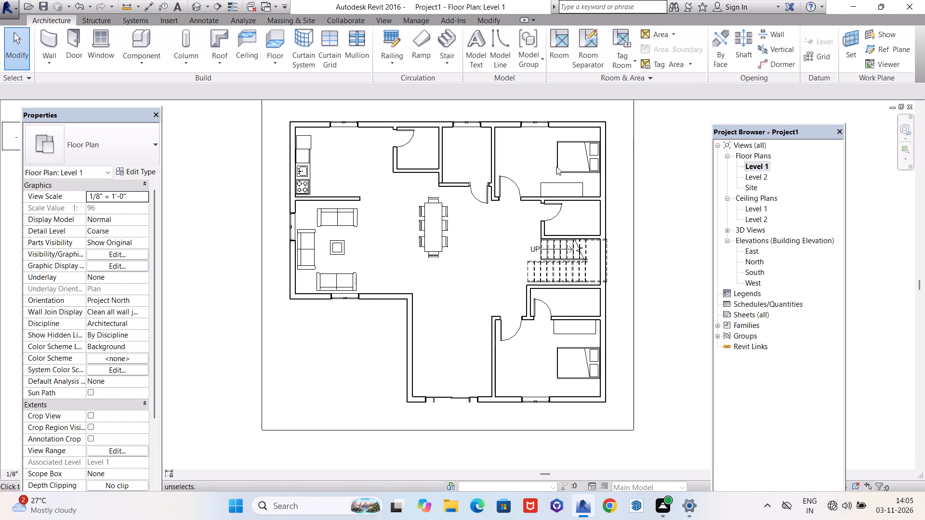
On the Level 2 floor plan, load the Toilet-Domestic-3D family from the architectural Water Closets fixtures library for placement.
double_click(761, 176)
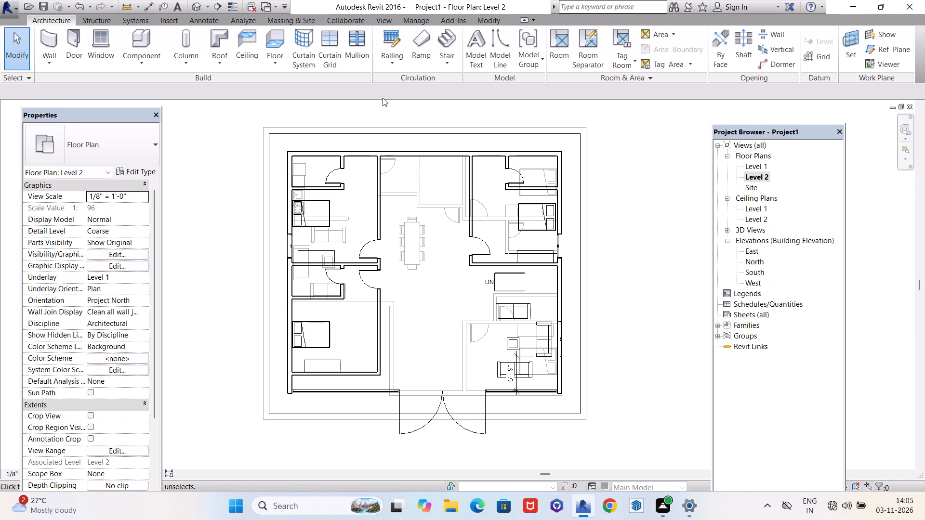
left_click(142, 39)
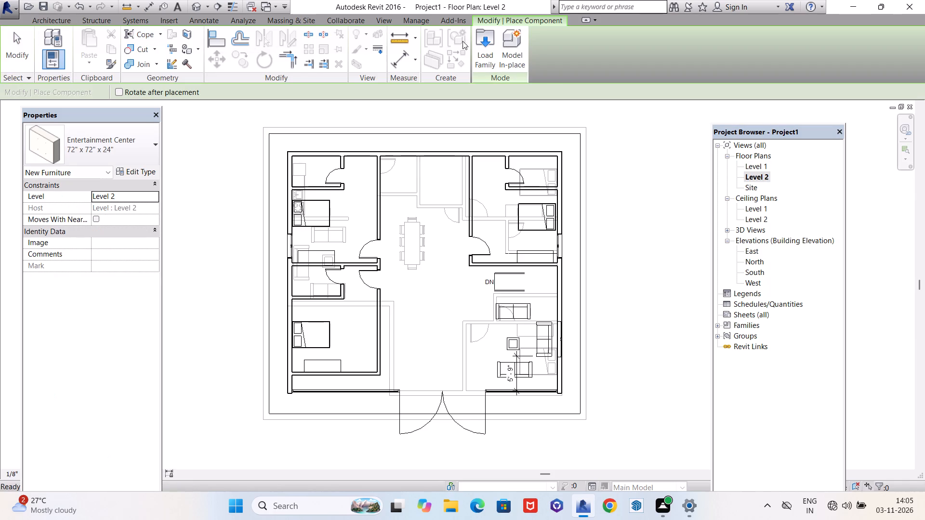
left_click(488, 42)
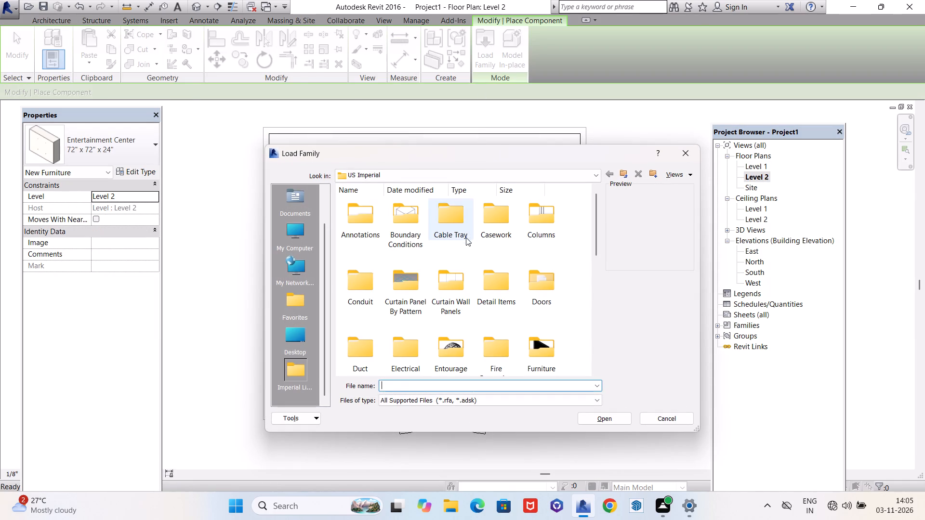
scroll(466, 237, "down", 5)
scroll(439, 319, "up", 1)
double_click(454, 236)
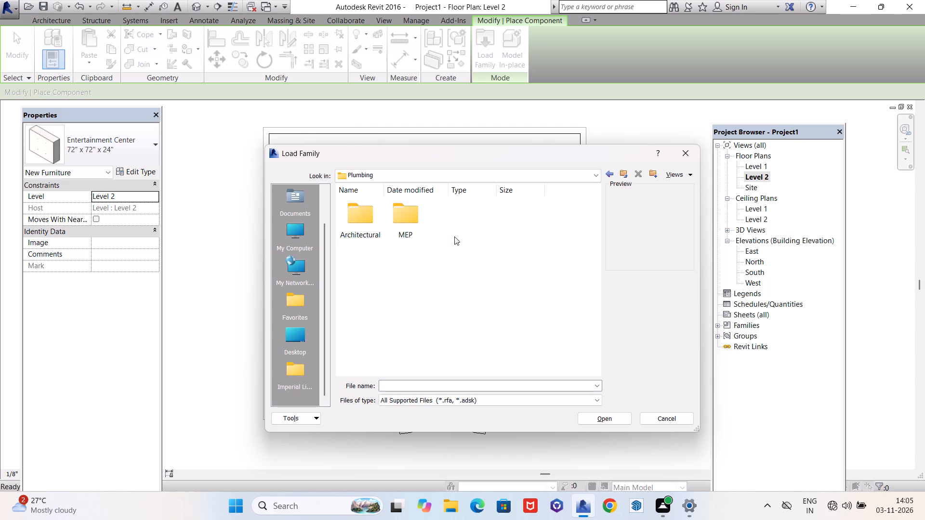
double_click(361, 218)
double_click(411, 218)
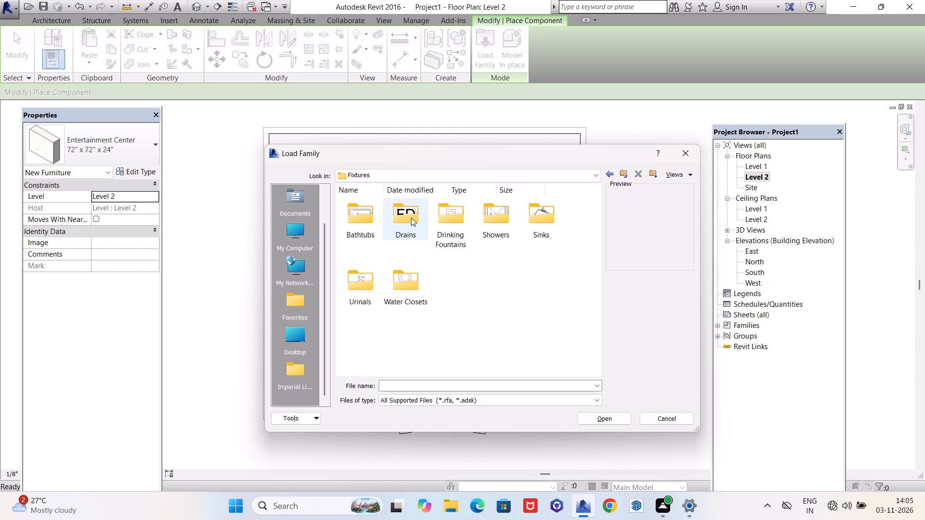
double_click(414, 277)
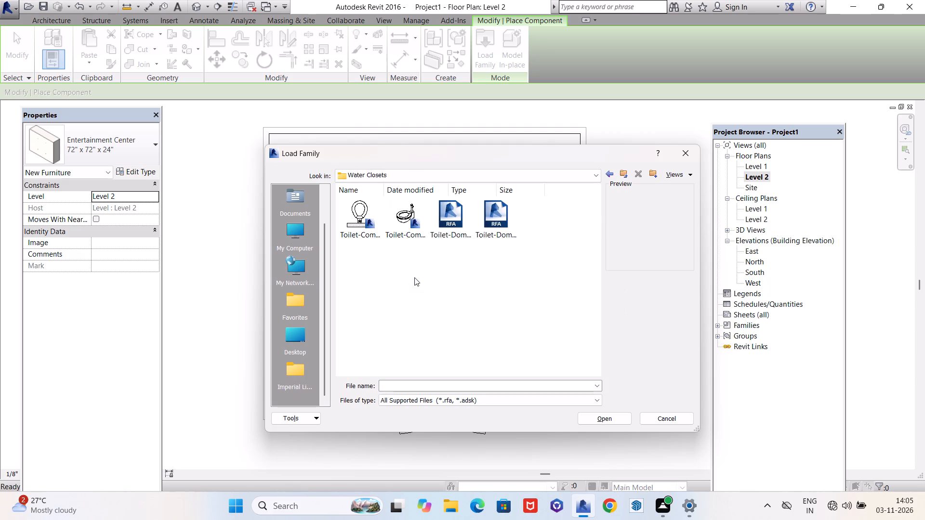
left_click(486, 214)
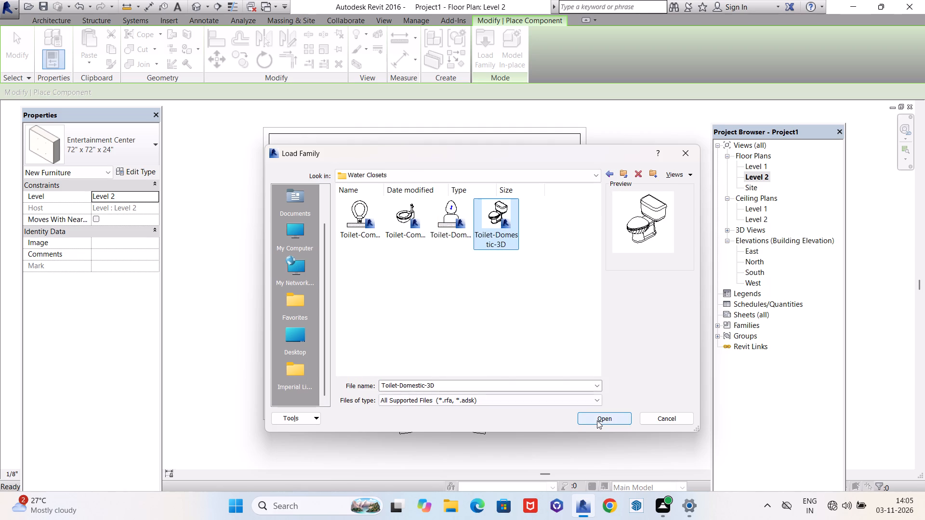
left_click(597, 420)
Place a Toilet-Domestic-3D against the north wall of each of Level 2's three bathrooms: northwest, northeast and southwest.
scroll(318, 184, "up", 3)
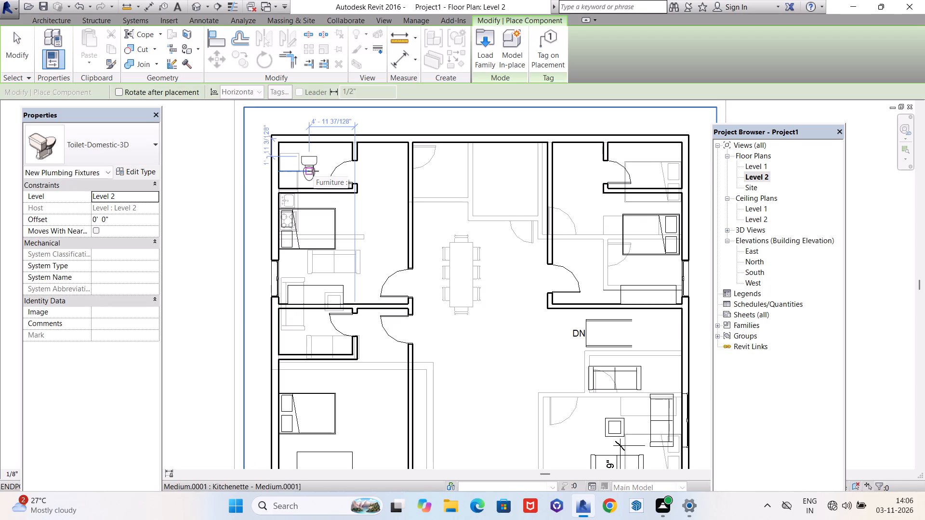
key("space")
key("space")
key("space")
key("space")
key("space")
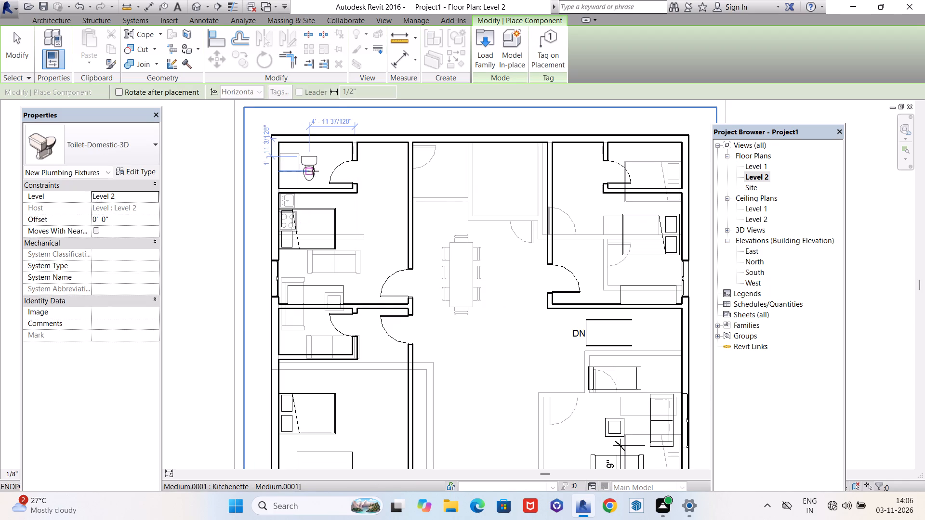
left_click(311, 162)
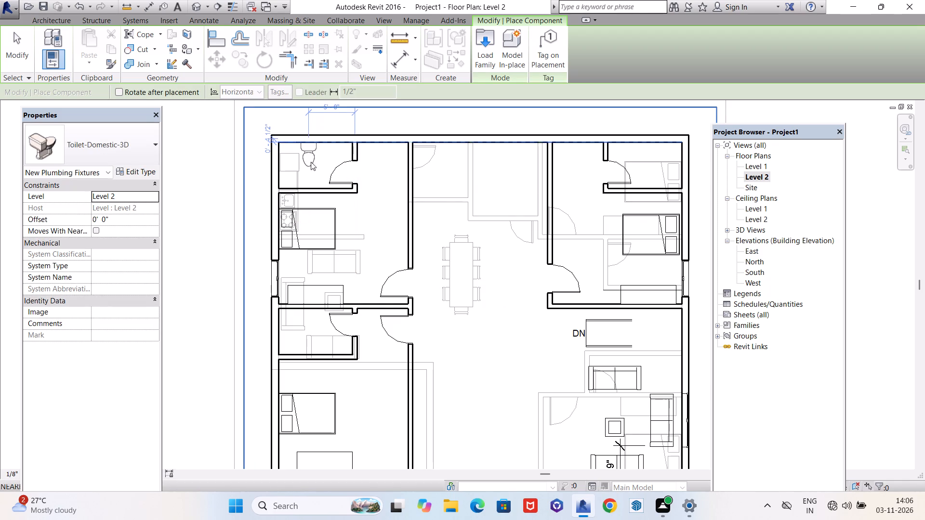
left_click(647, 157)
scroll(554, 167, "down", 4)
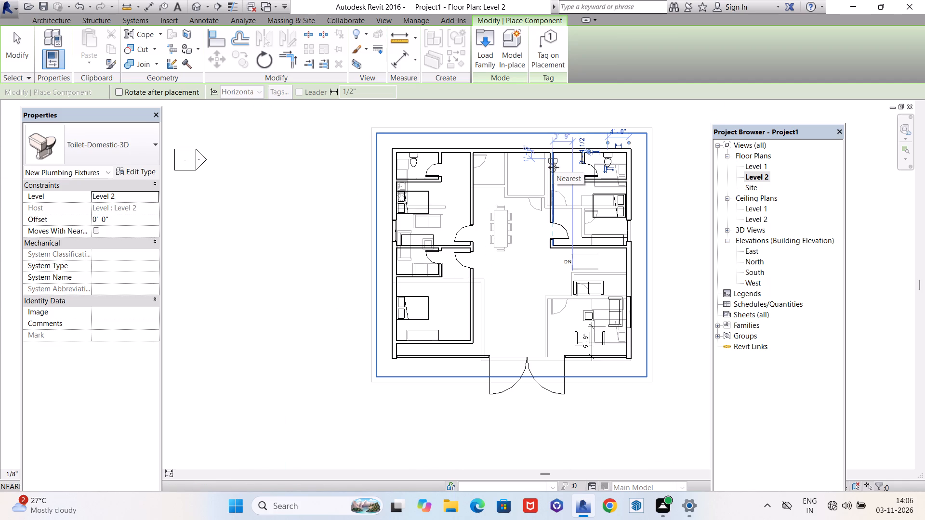
scroll(418, 257, "up", 4)
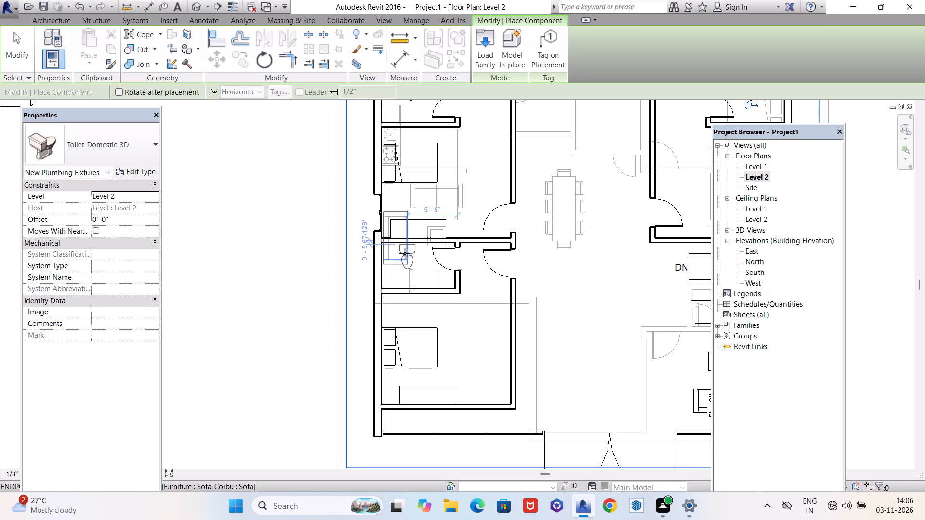
left_click(405, 253)
scroll(334, 268, "down", 5)
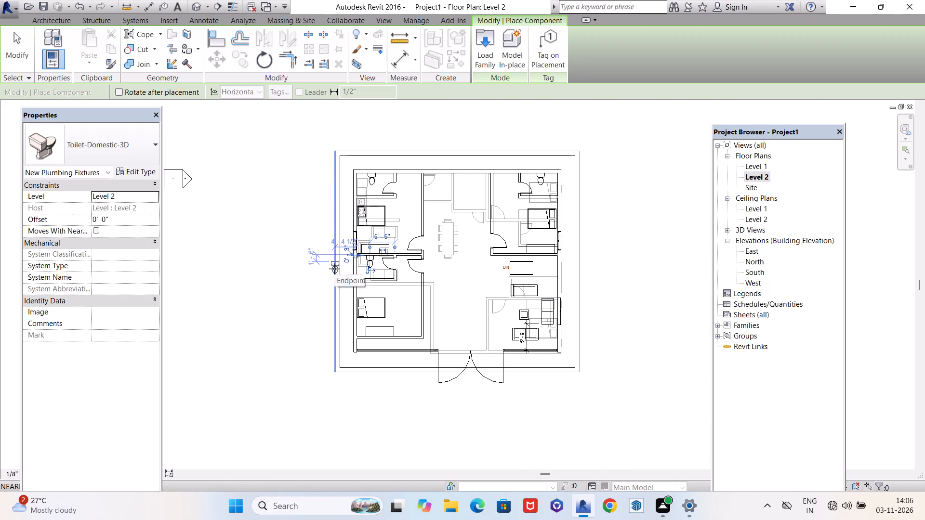
key("Escape")
key("Escape")
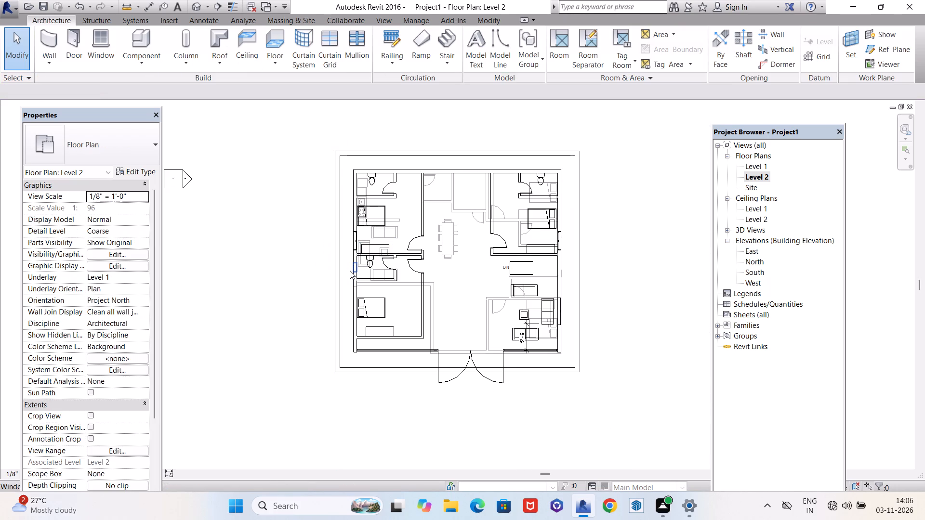
Load the Sink Kitchen-Single family from the architectural plumbing Sinks library for placement on Level 2.
scroll(397, 272, "down", 2)
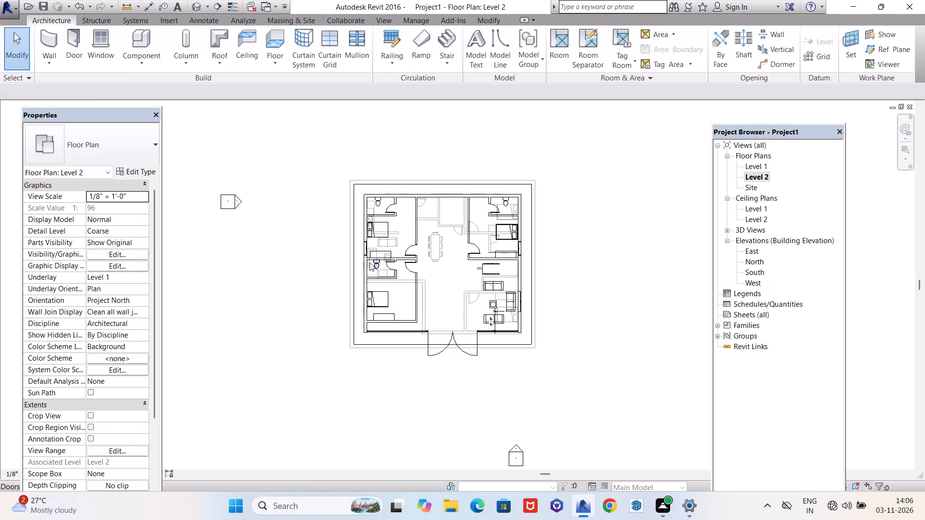
left_click(145, 40)
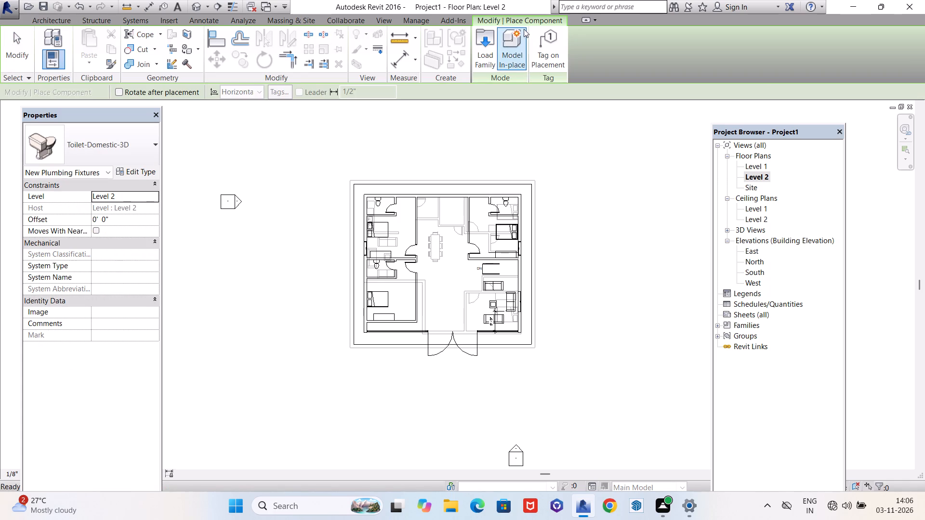
left_click(485, 38)
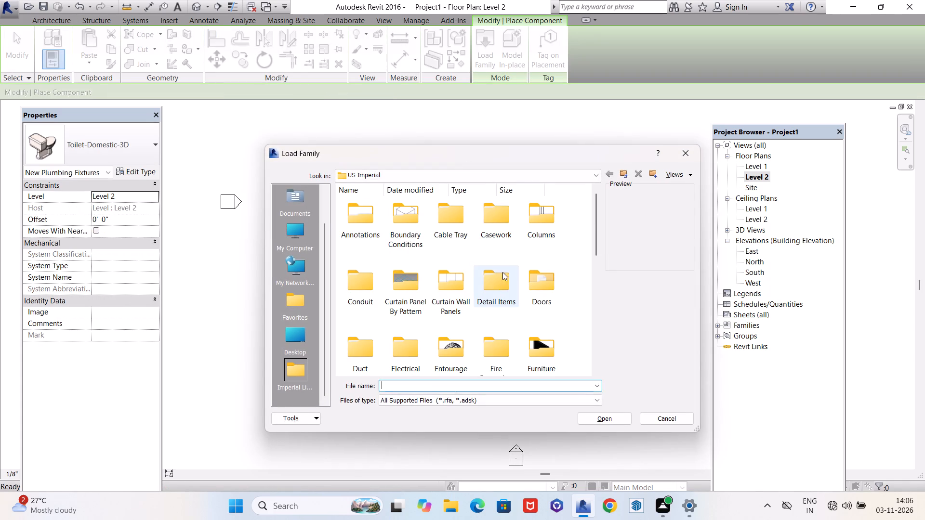
scroll(489, 290, "down", 2)
double_click(458, 291)
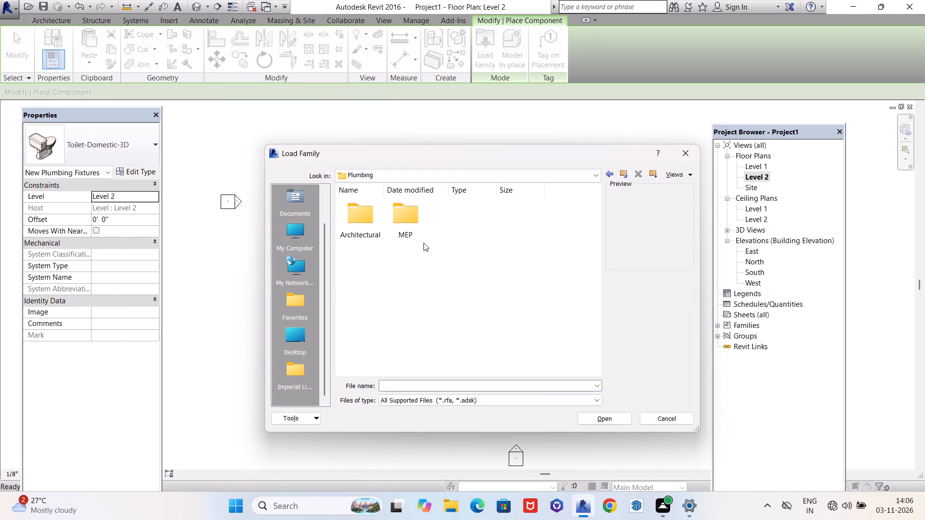
double_click(378, 215)
double_click(409, 211)
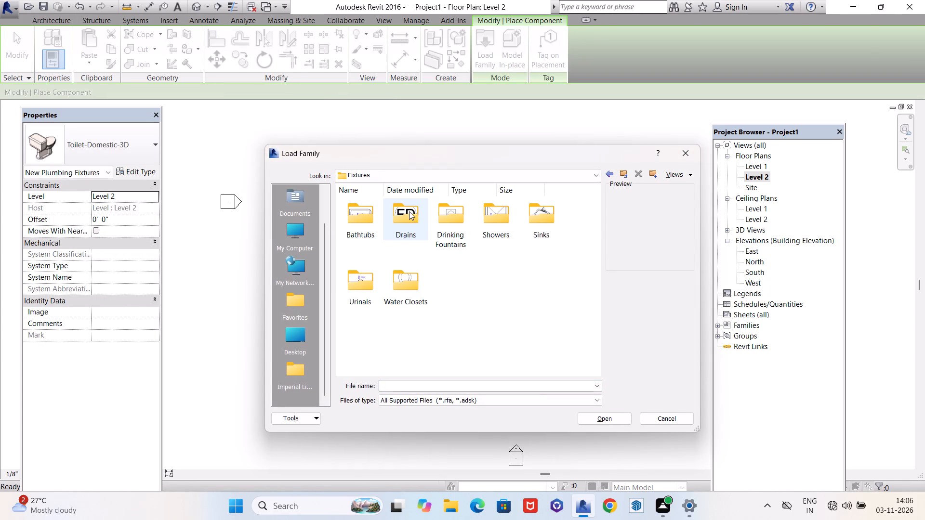
double_click(531, 216)
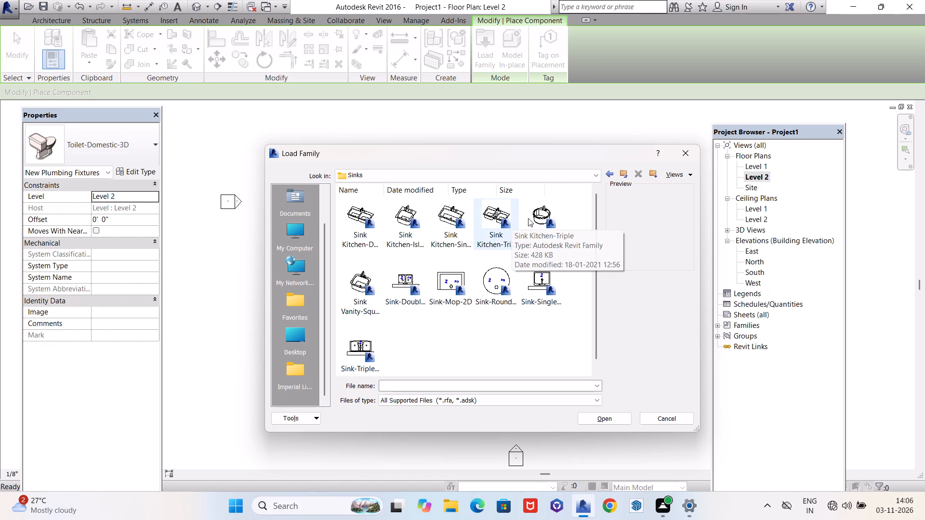
left_click(463, 217)
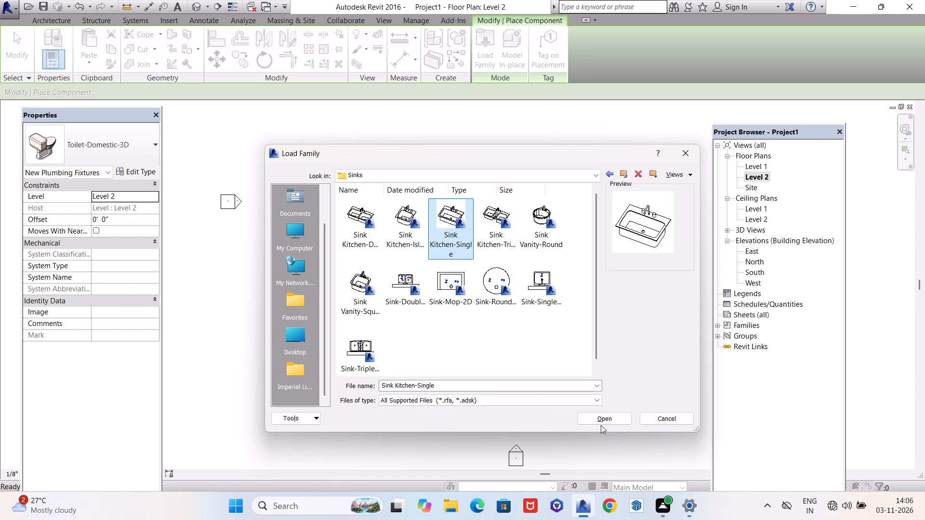
left_click(601, 423)
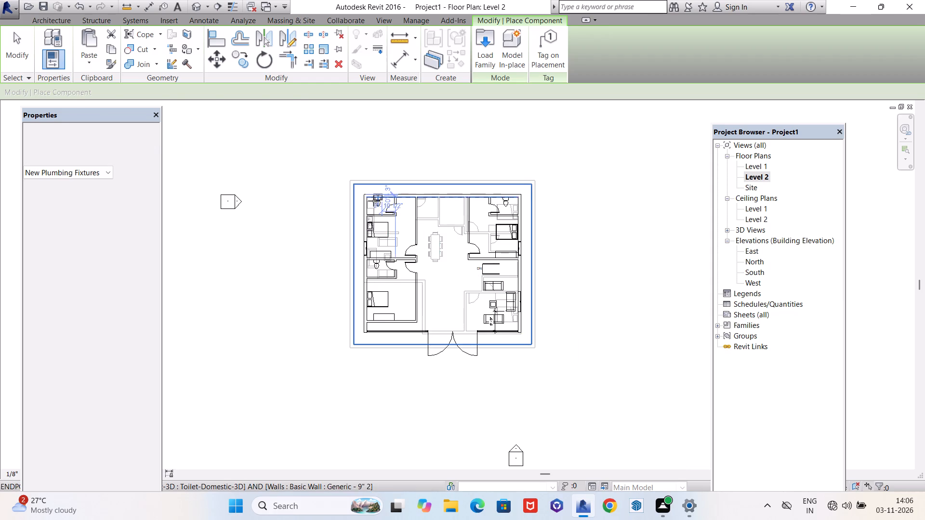
Place a 30" x 21" Sink Kitchen-Single against the north wall of Level 2's northwest bathroom, east of the toilet.
scroll(373, 201, "up", 14)
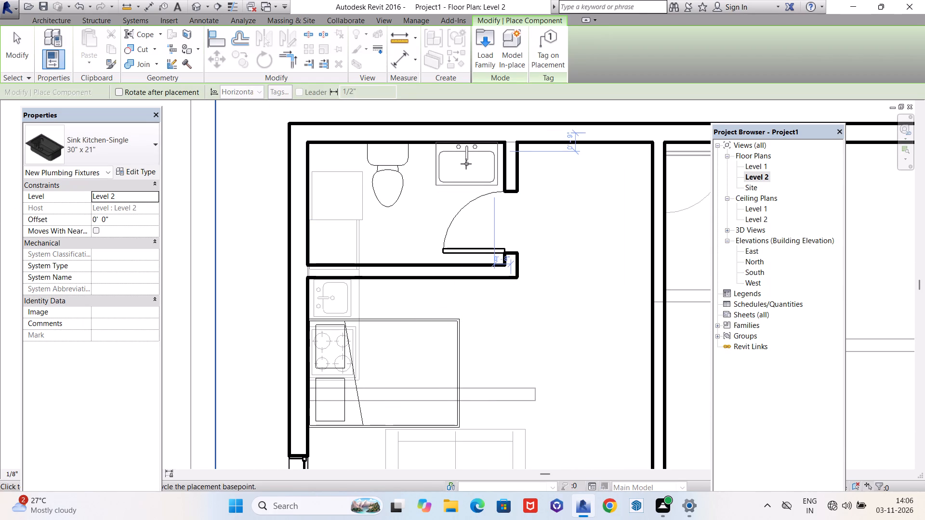
left_click(465, 164)
Place a 30" x 21" Sink Kitchen-Single against the north wall of Level 2's northeast bathroom, west of the toilet.
scroll(411, 187, "down", 10)
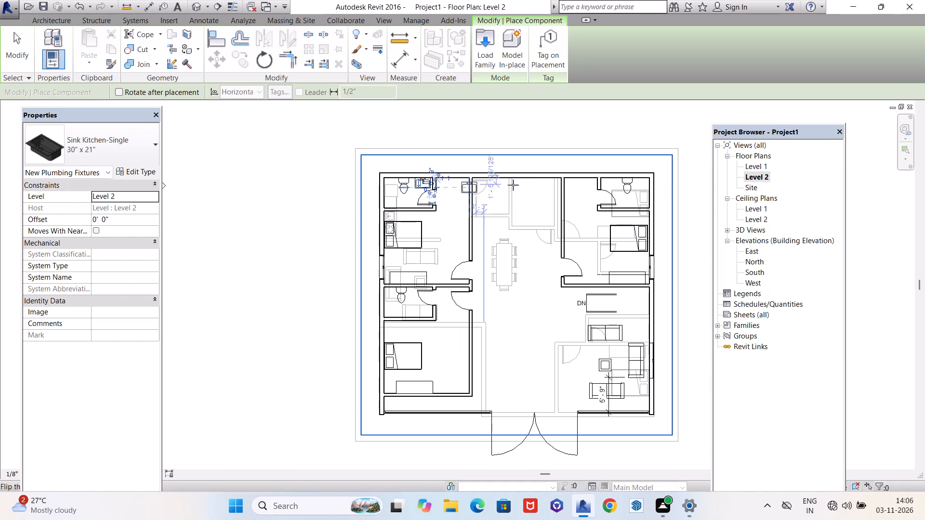
scroll(645, 184, "up", 4)
scroll(606, 189, "up", 5)
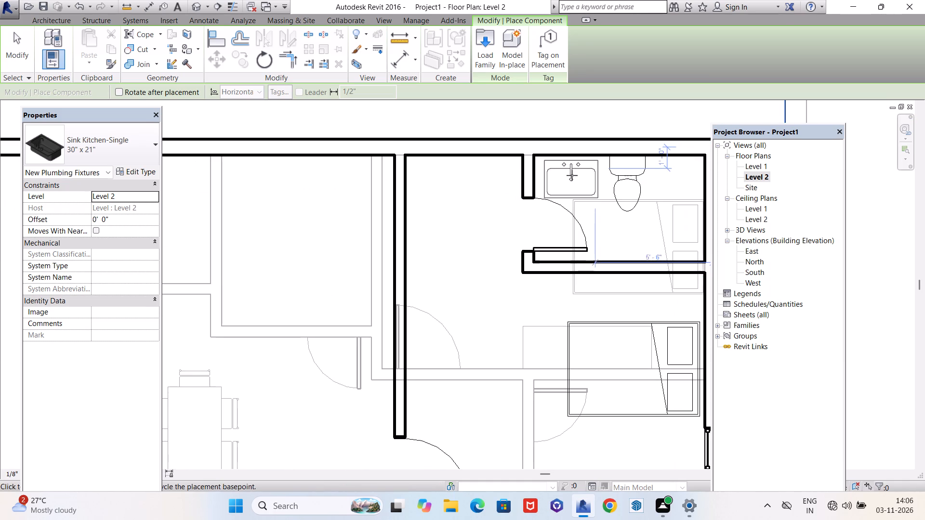
scroll(571, 175, "up", 2)
key("space")
key("space")
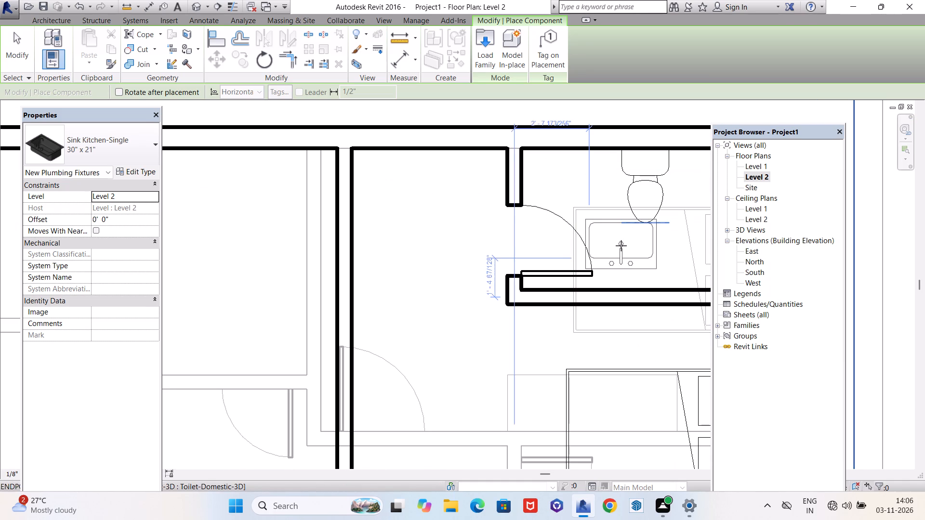
scroll(616, 249, "down", 4)
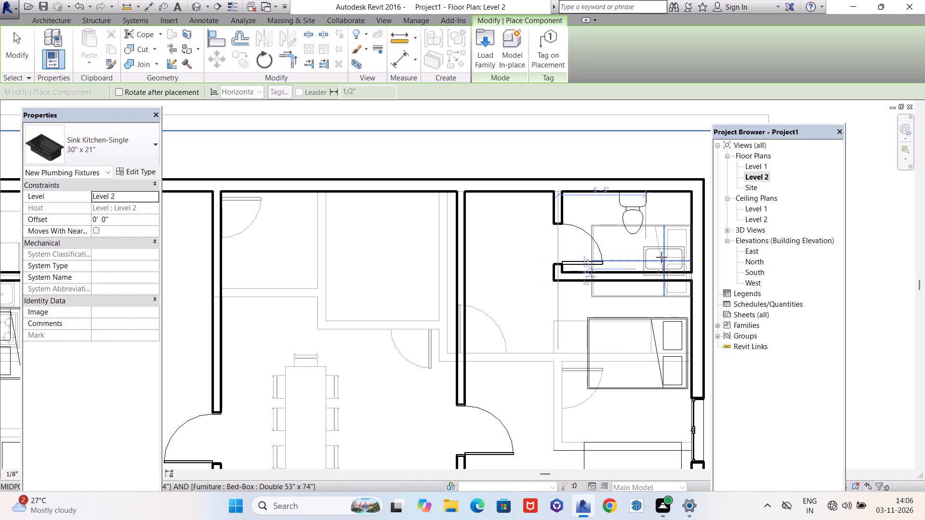
key("space")
key("space")
key("space")
key("space")
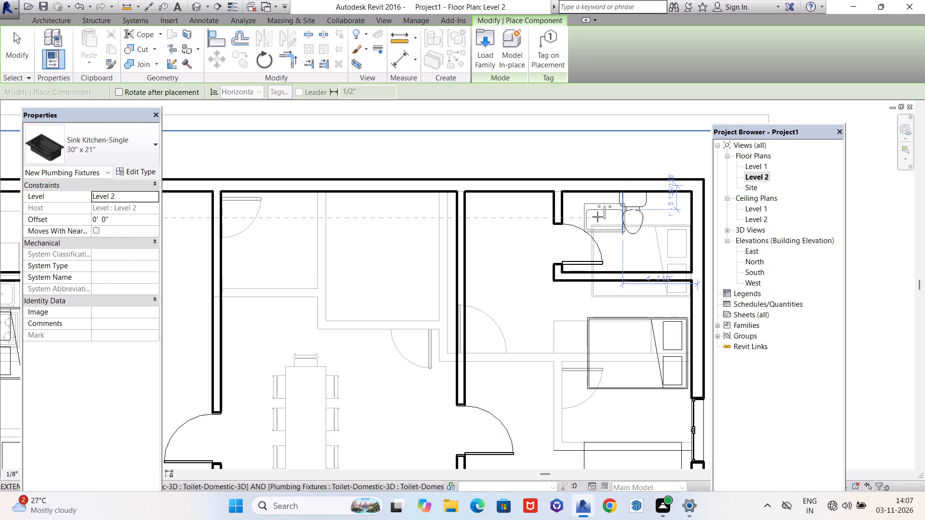
left_click(589, 210)
Place a 30" x 21" Sink Kitchen-Single against the south wall of Level 2's southwest bathroom, facing north.
scroll(582, 203, "down", 5)
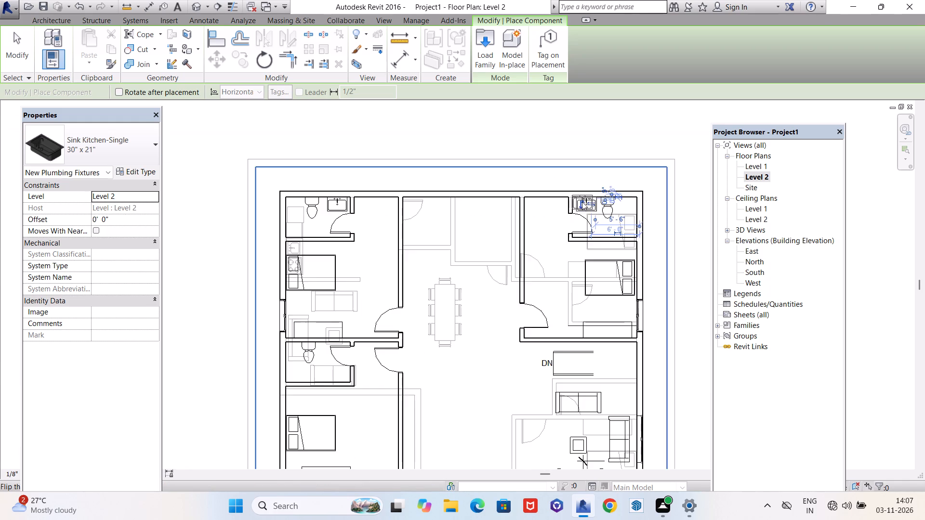
scroll(582, 202, "down", 3)
scroll(414, 311, "down", 2)
scroll(413, 311, "up", 16)
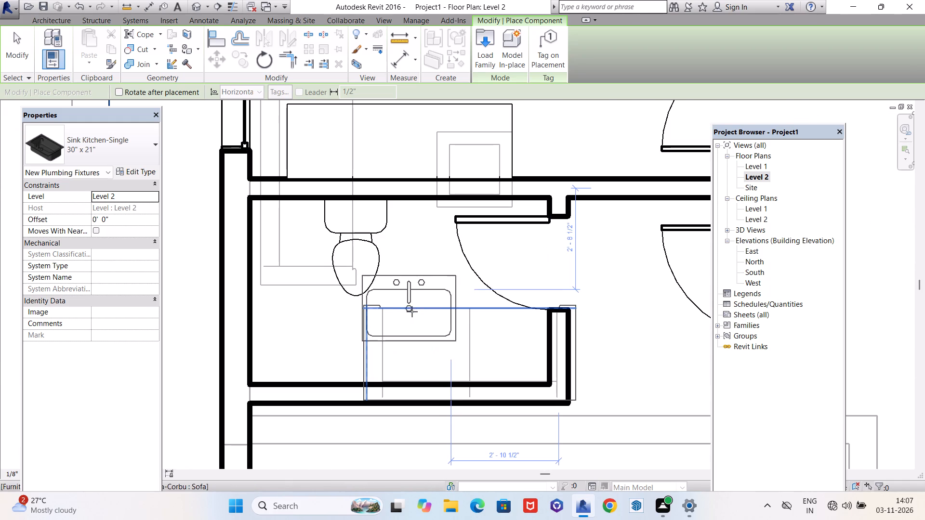
key("space")
key("space")
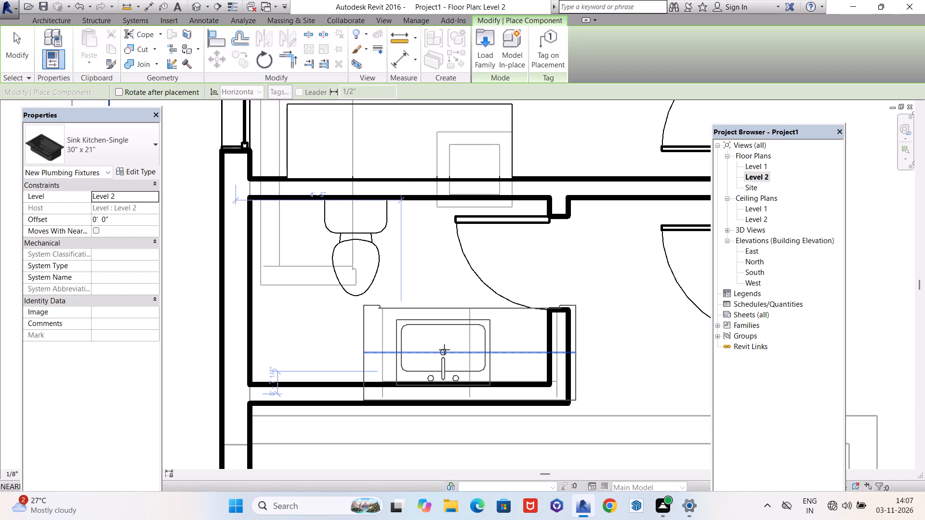
left_click(444, 350)
key("Escape")
scroll(419, 325, "down", 4)
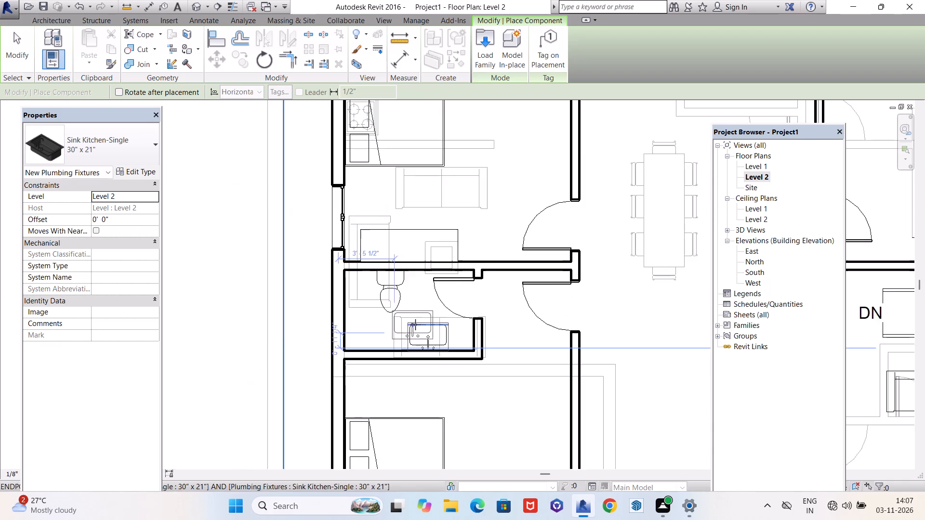
scroll(415, 325, "down", 6)
key("Escape")
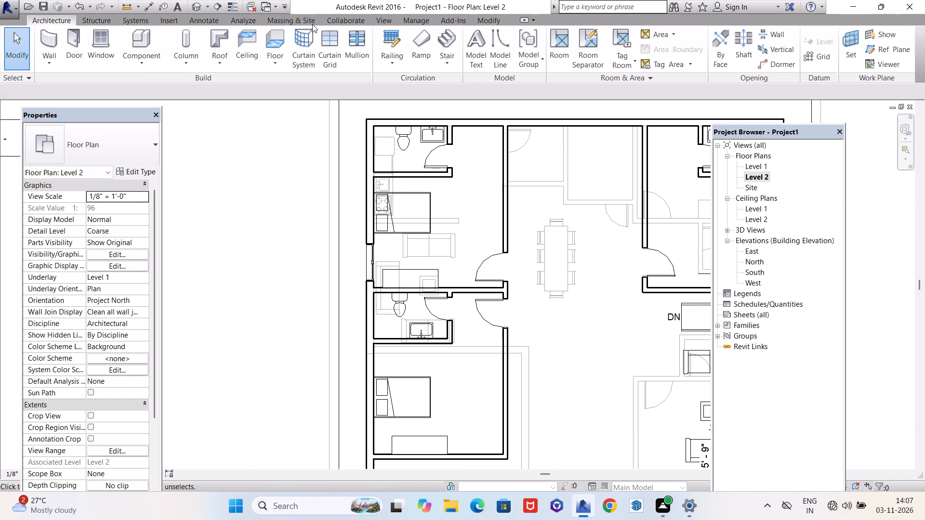
Examine Level 2's rooms and fixtures in the 3D view from above and from the front, and return to the Level 2 plan.
left_click(195, 5)
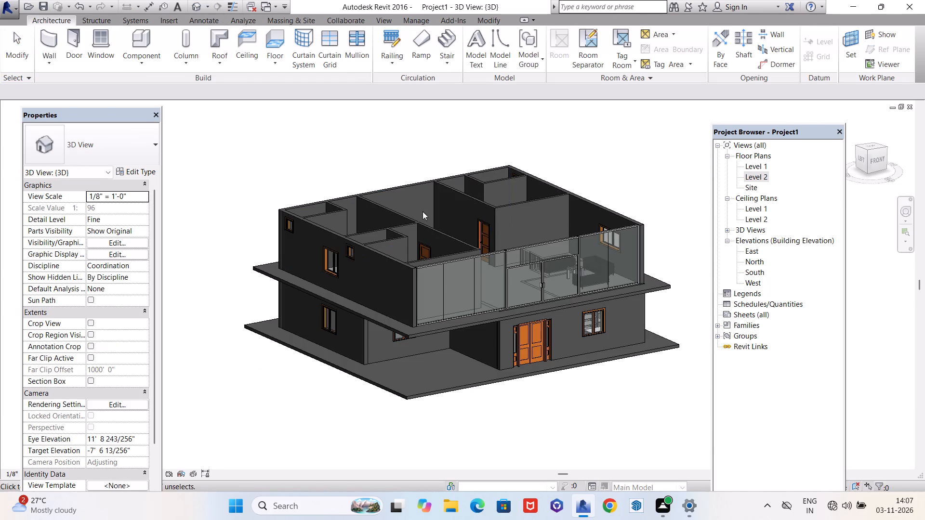
middle_click_drag(486, 216, 489, 412, "shift")
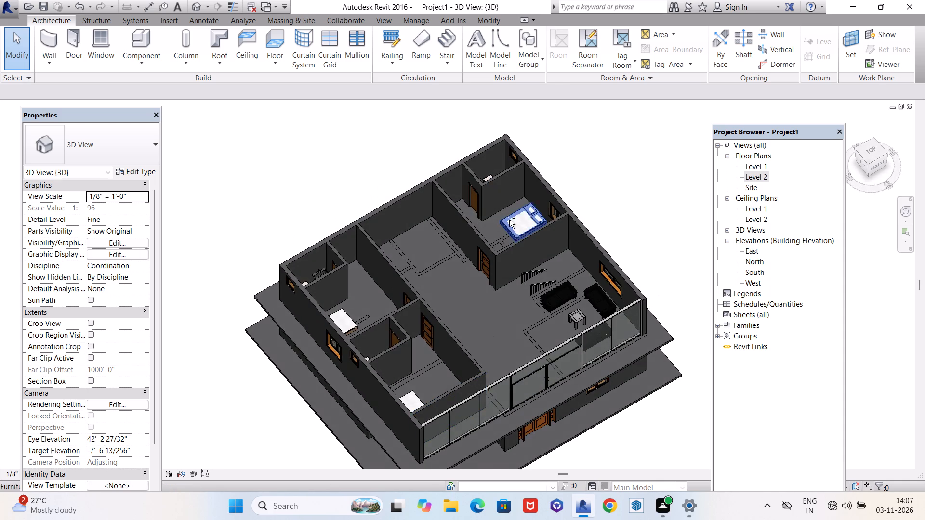
middle_click_drag(509, 221, 479, 104, "shift")
middle_click_drag(463, 276, 445, 246, "shift")
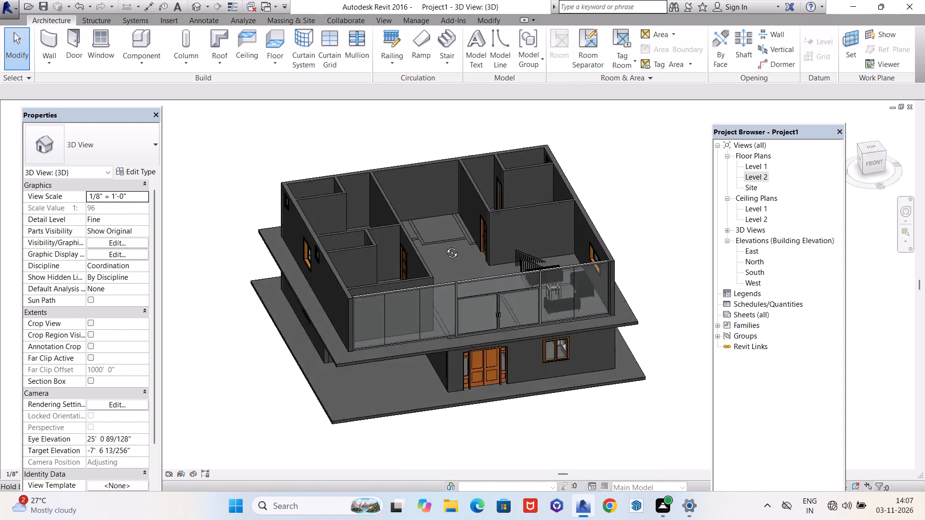
middle_click_drag(445, 246, 421, 307, "shift")
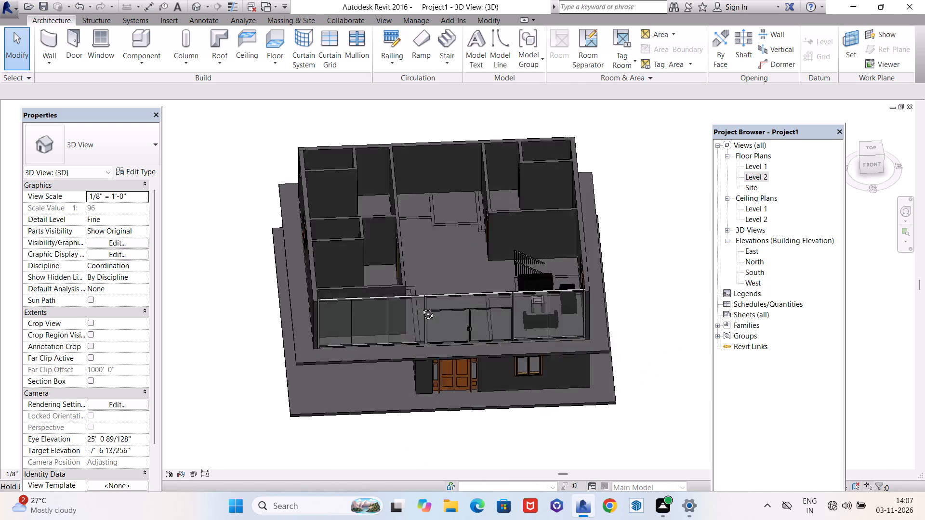
middle_click_drag(421, 307, 411, 198, "shift")
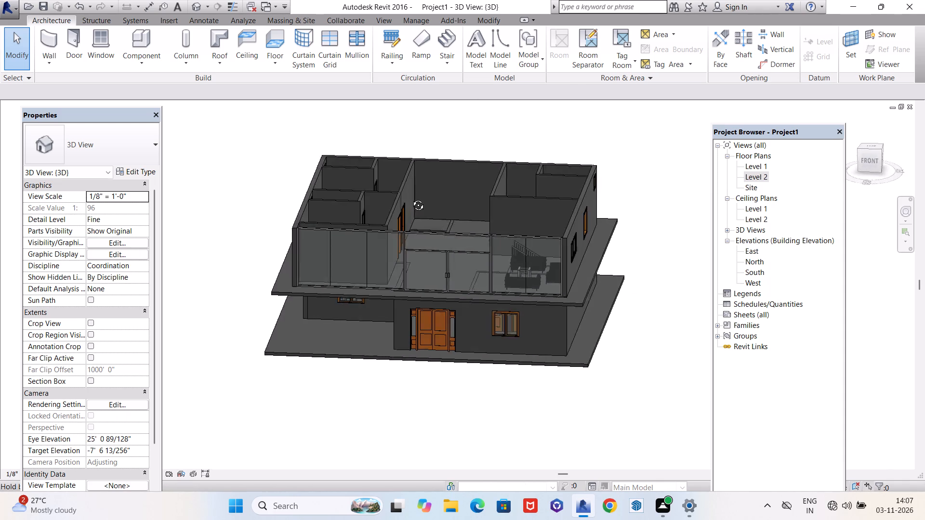
middle_click_drag(411, 198, 413, 197, "shift")
double_click(749, 178)
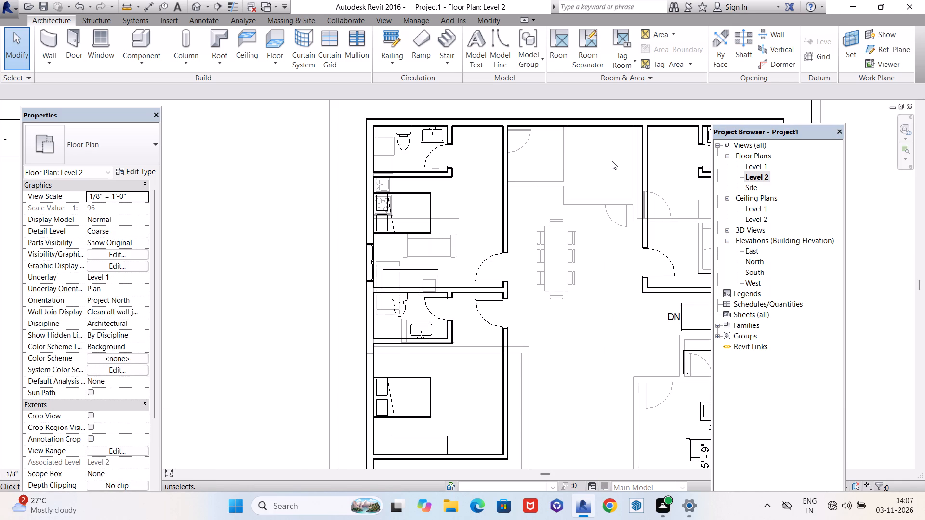
scroll(612, 160, "up", 4)
scroll(348, 255, "down", 1)
scroll(422, 254, "up", 1)
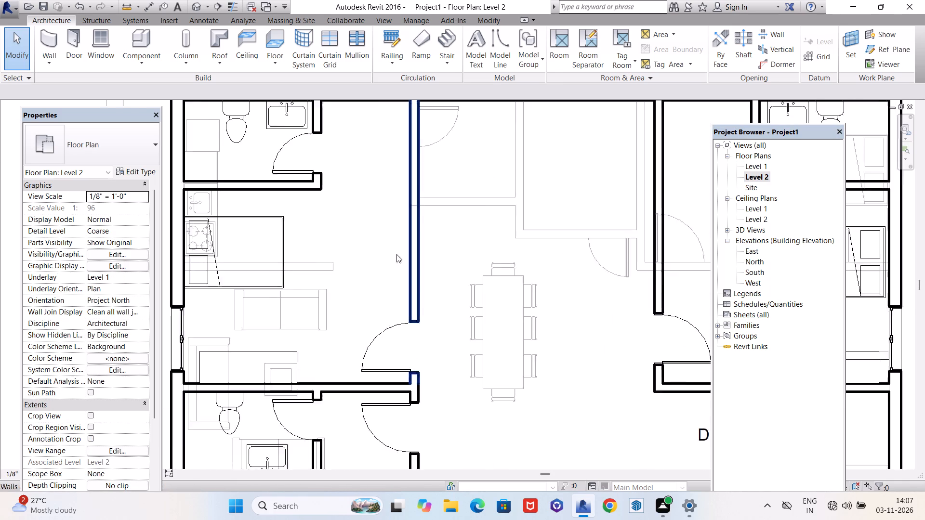
scroll(396, 254, "up", 1)
scroll(337, 270, "down", 6)
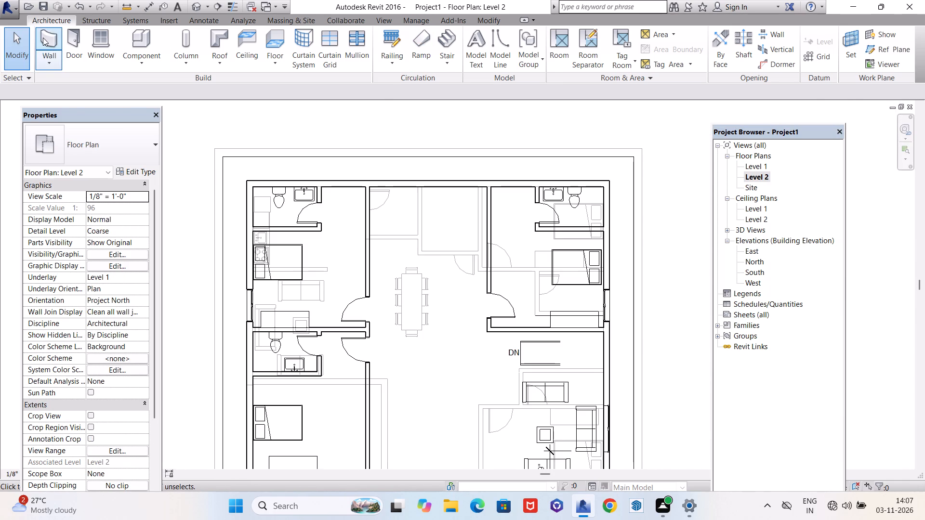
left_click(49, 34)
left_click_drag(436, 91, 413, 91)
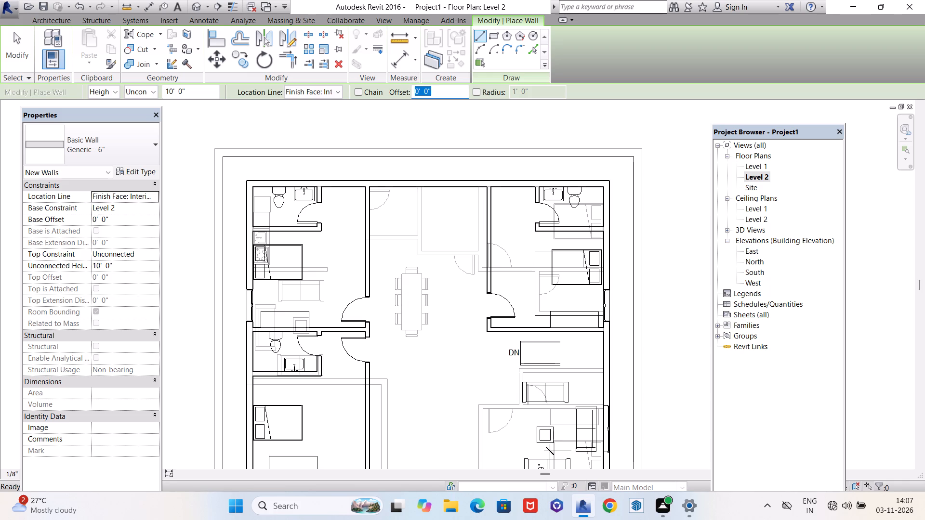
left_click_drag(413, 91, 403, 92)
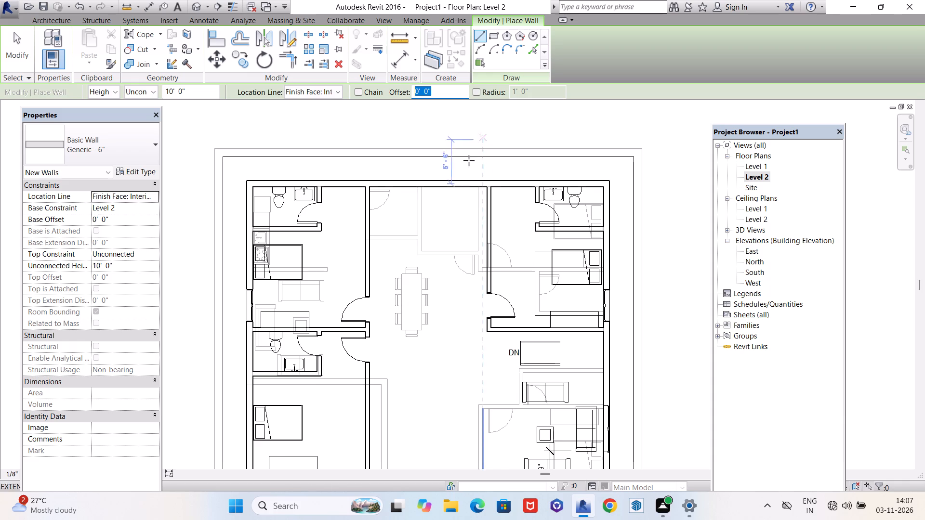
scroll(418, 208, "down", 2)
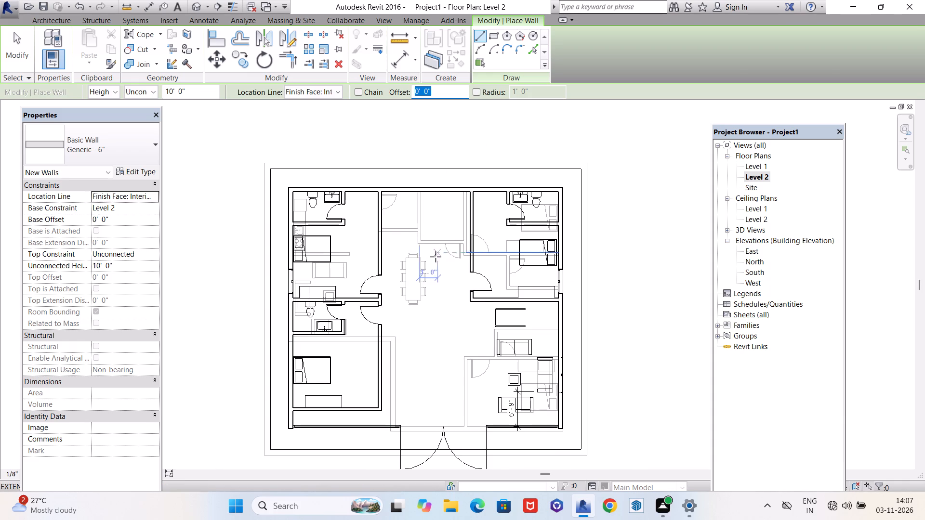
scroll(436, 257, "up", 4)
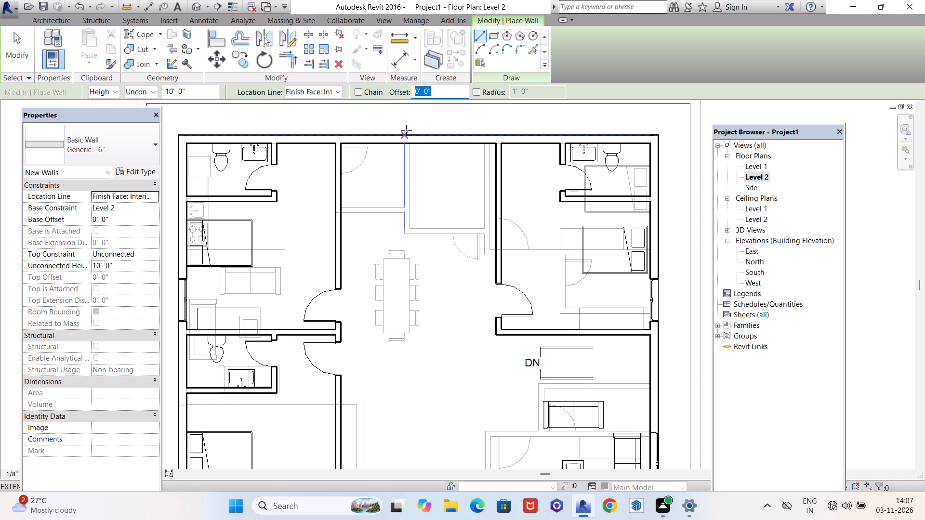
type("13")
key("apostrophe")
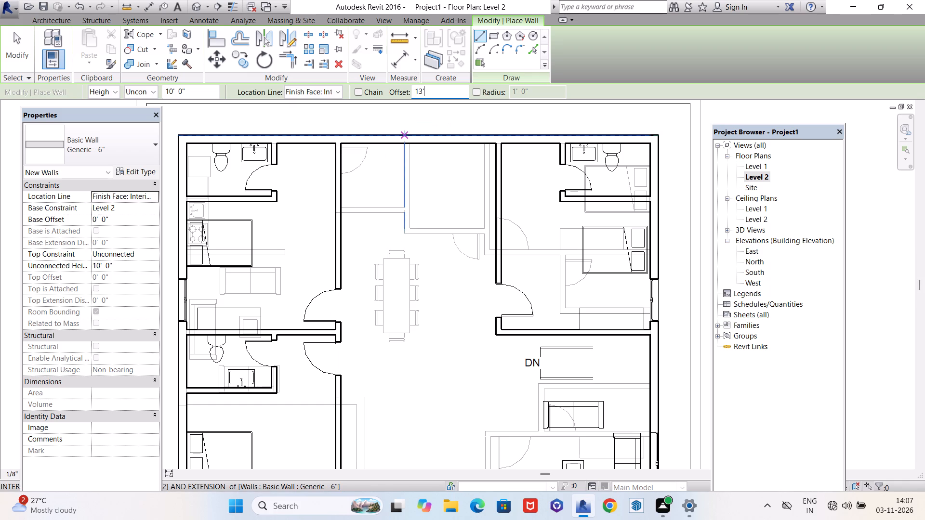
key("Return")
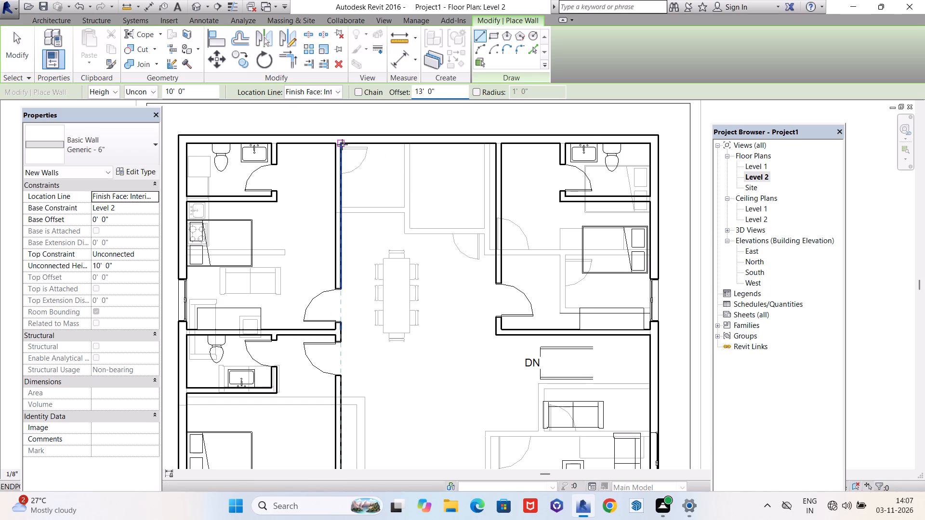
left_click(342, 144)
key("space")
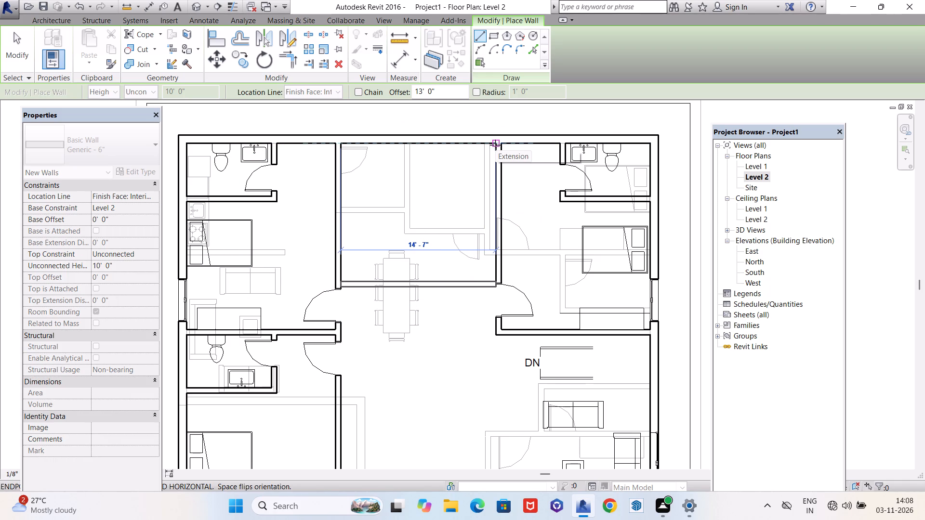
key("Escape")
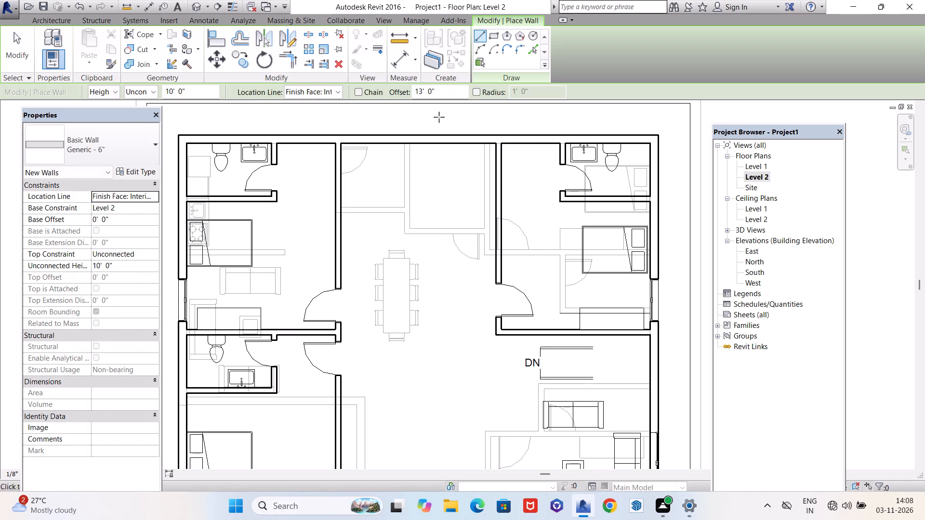
Draw a 14' - 7" Generic - 6" wall between the two northern bedrooms, offset 11' south of the north wall's inner face.
left_click_drag(441, 90, 389, 97)
type("11'")
key("Return")
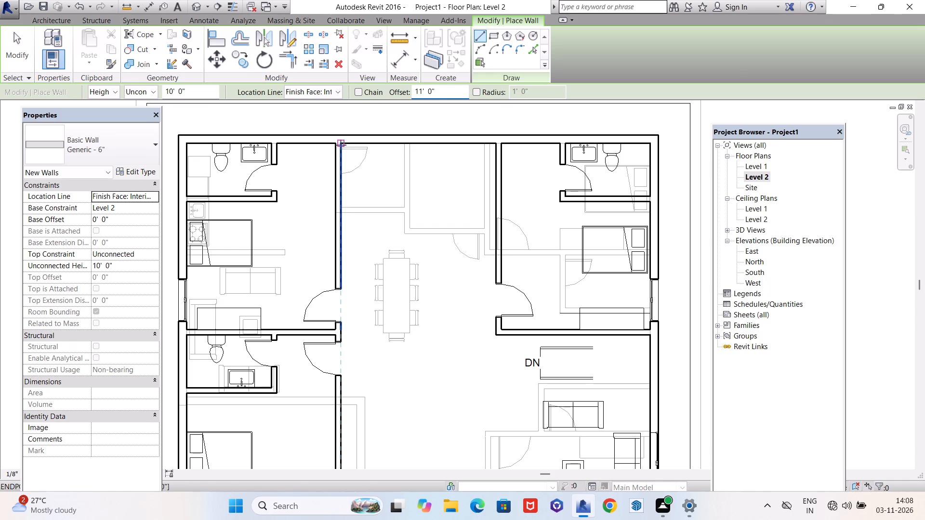
left_click(343, 143)
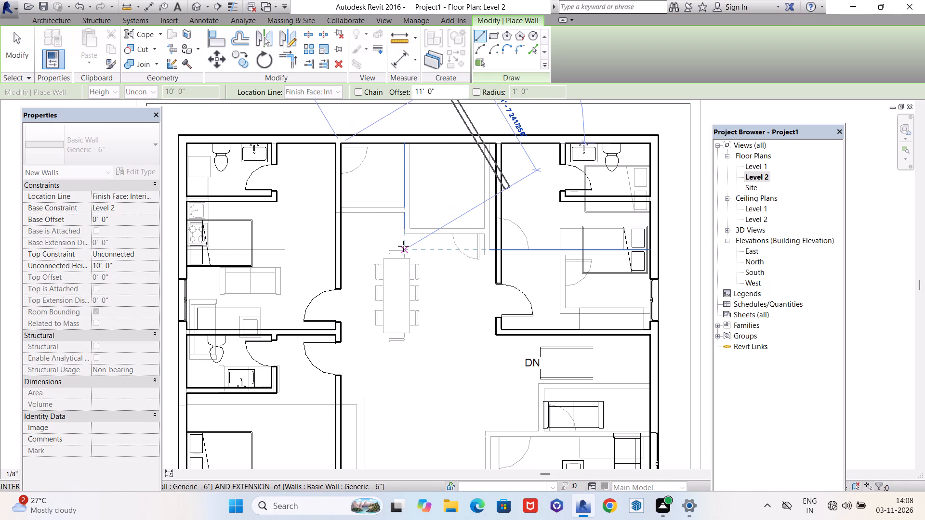
key("space")
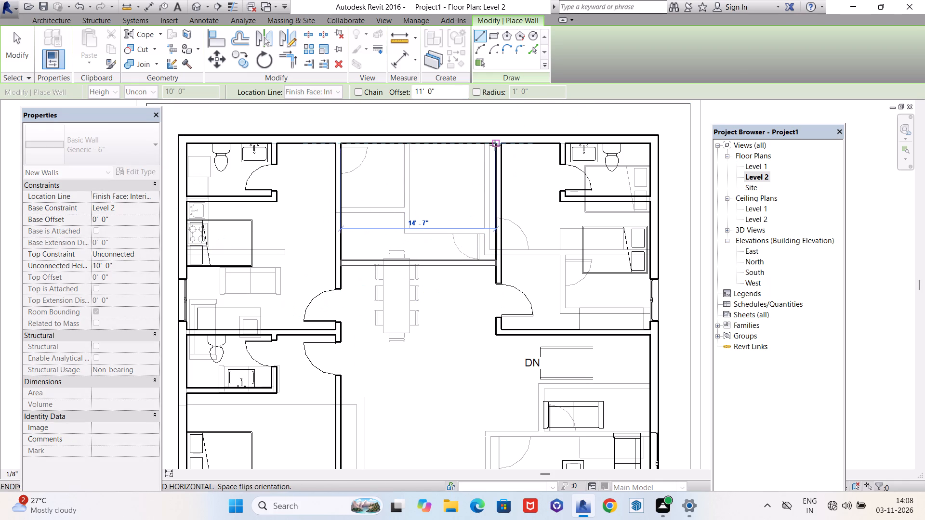
left_click(495, 145)
key("Escape")
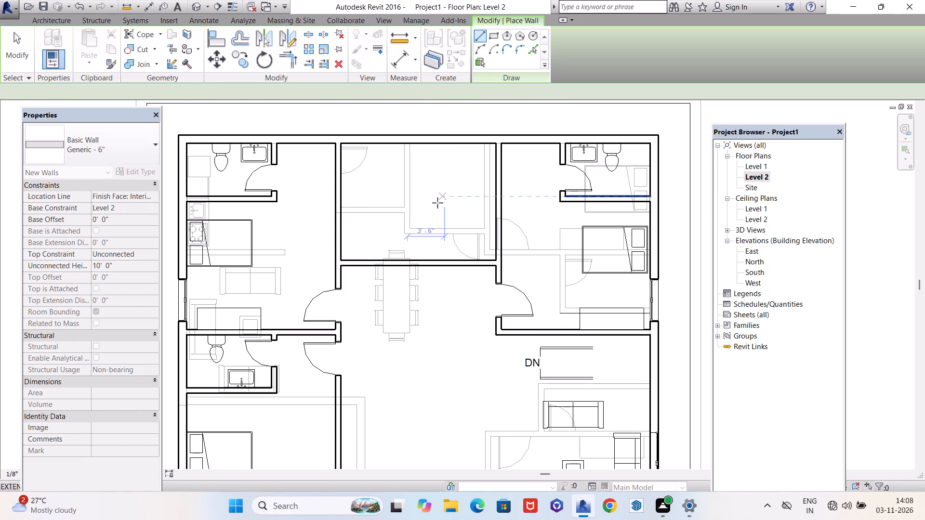
scroll(437, 203, "down", 3)
key("Escape")
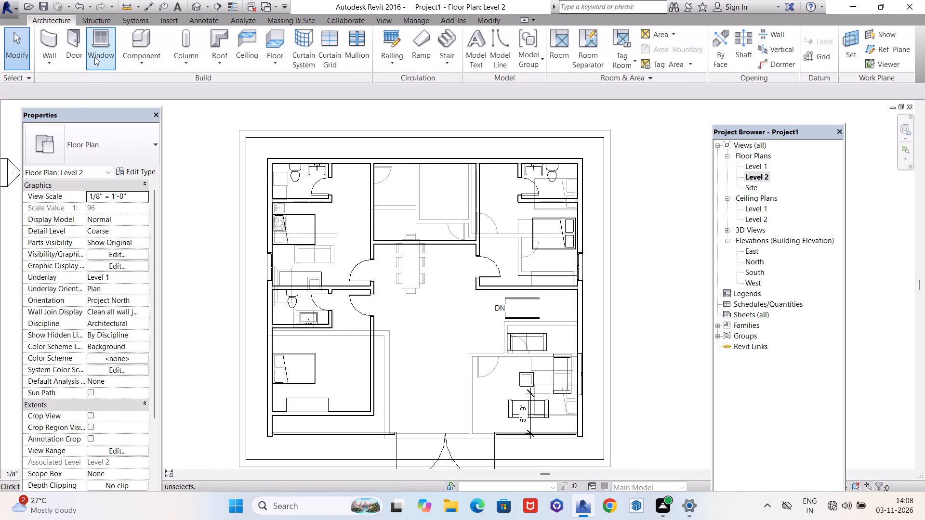
Place a 36" x 80" Door-Interior-Single-3_Panel_Vert-Wood in the new north-central room's south wall, about 3' - 6" from the northeast bedroom wall, swinging inward.
left_click(75, 40)
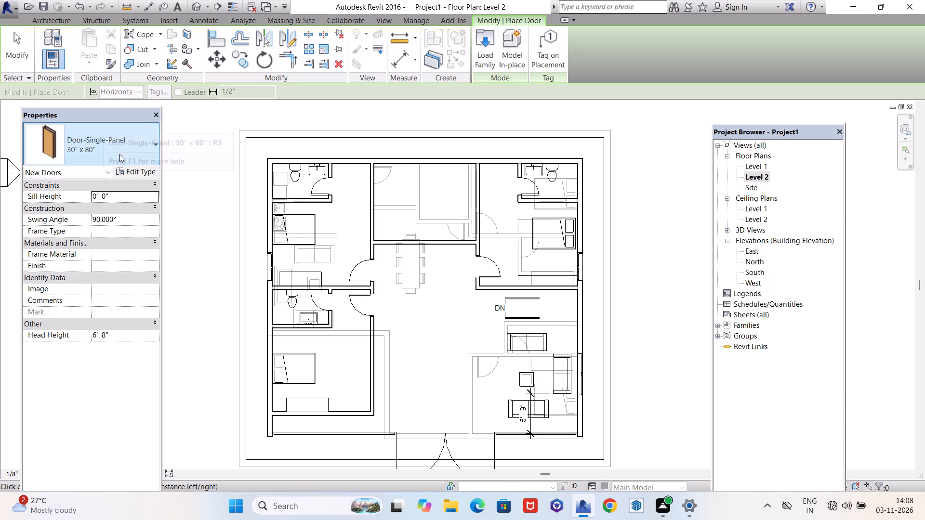
left_click(80, 143)
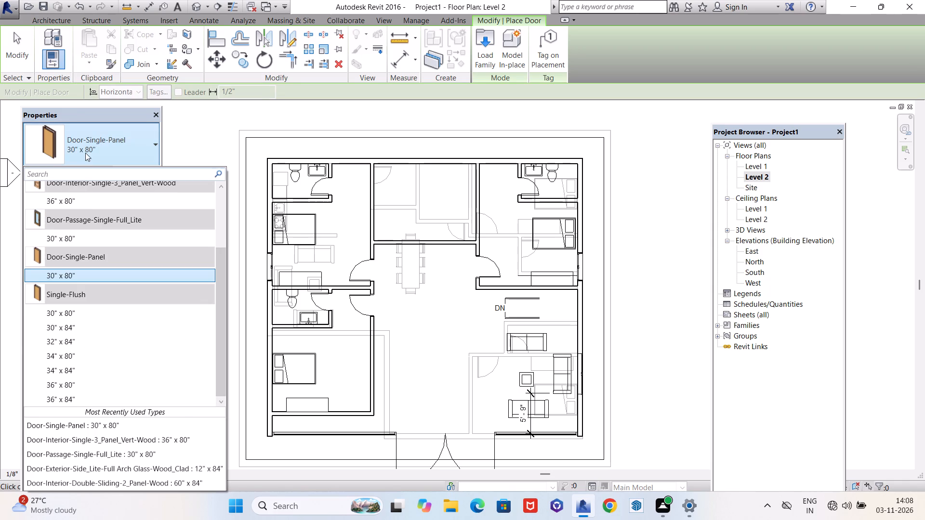
scroll(95, 238, "up", 4)
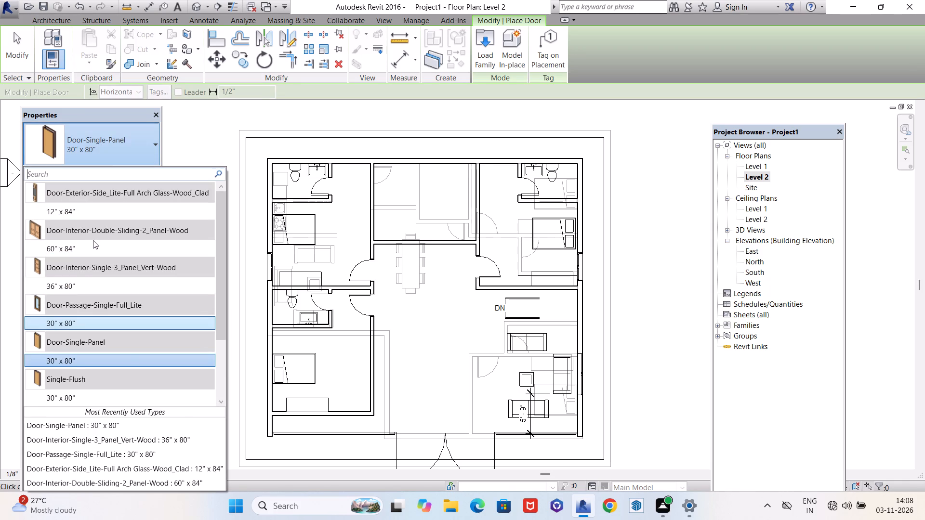
left_click(71, 285)
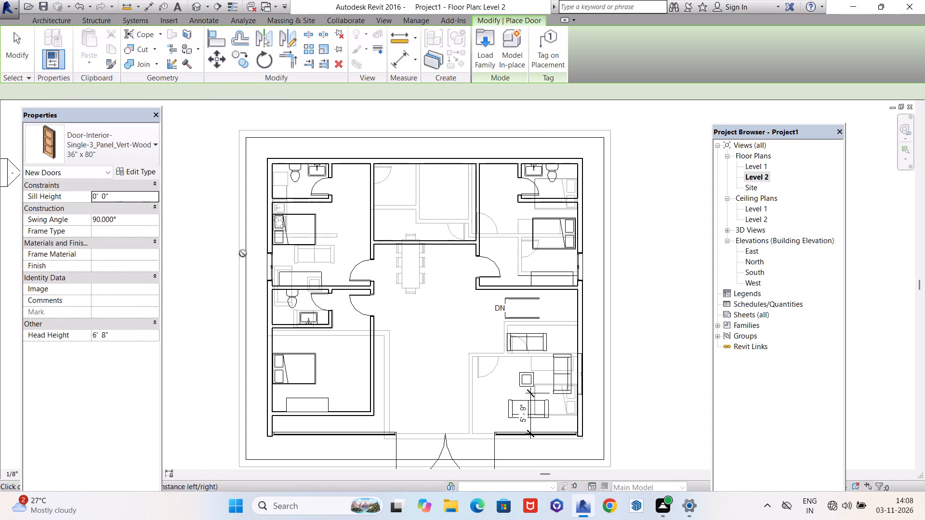
scroll(426, 244, "up", 4)
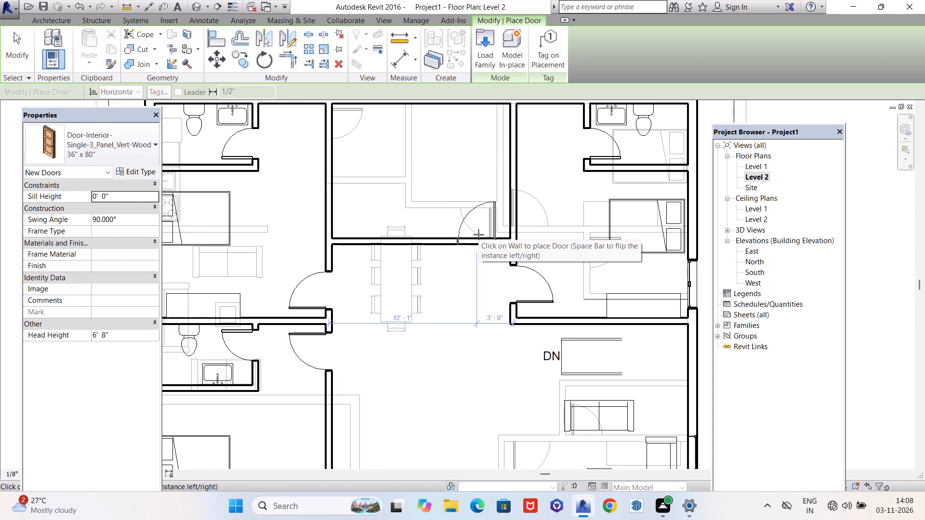
left_click(474, 235)
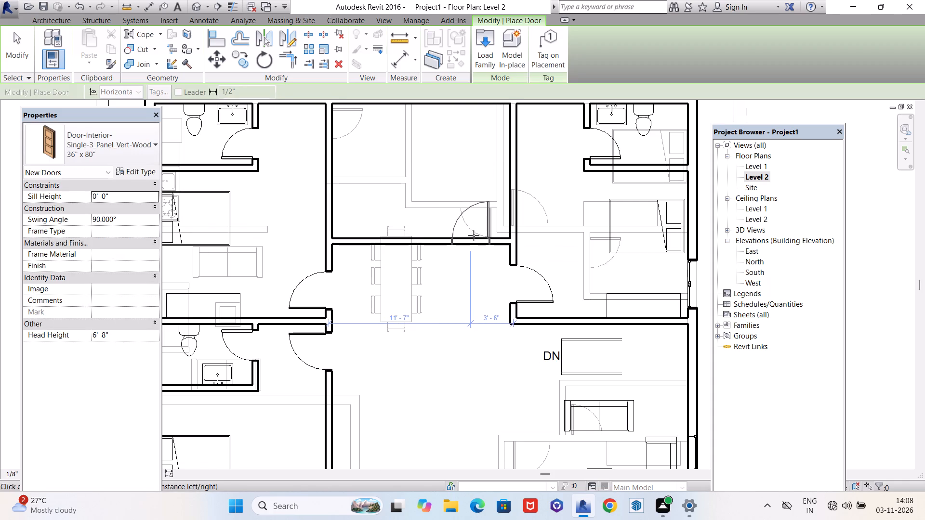
key("Escape")
scroll(448, 247, "down", 5)
scroll(447, 248, "up", 1)
scroll(447, 248, "down", 2)
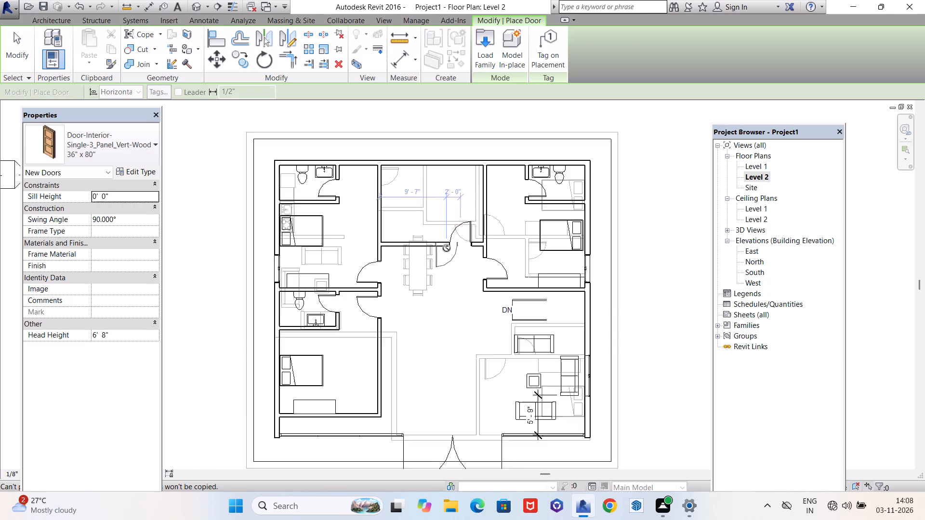
key("space")
key("space")
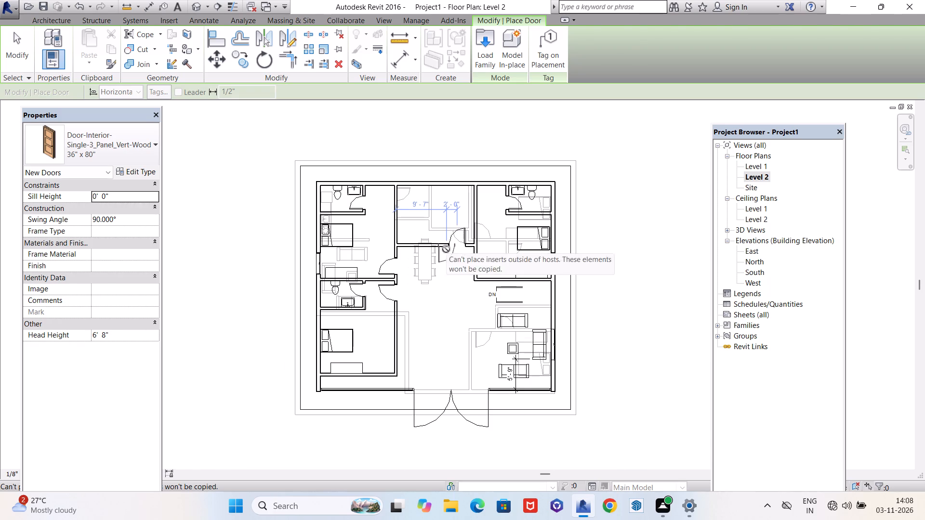
key("Escape")
key("Escape")
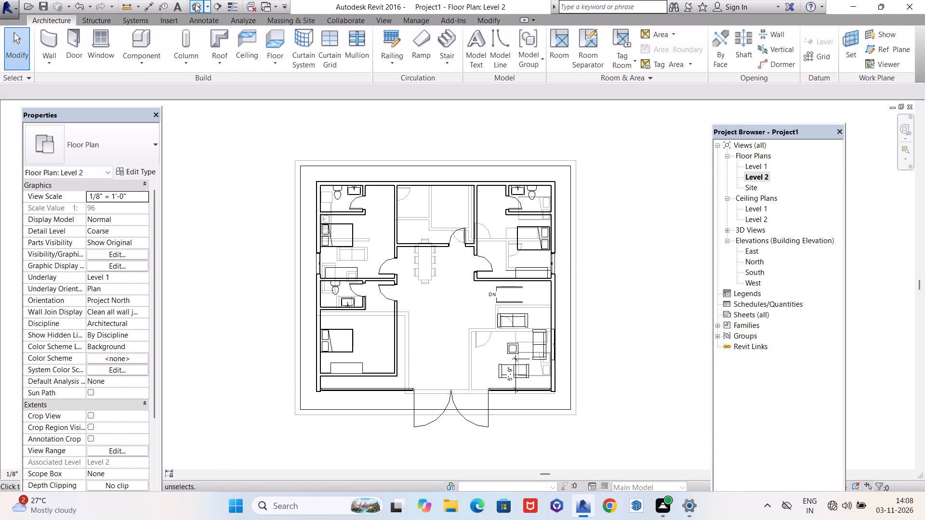
Examine the house in 3D from the front, above, back and both sides to check the new north-central room and the exterior walls.
left_click(195, 4)
scroll(325, 216, "down", 2)
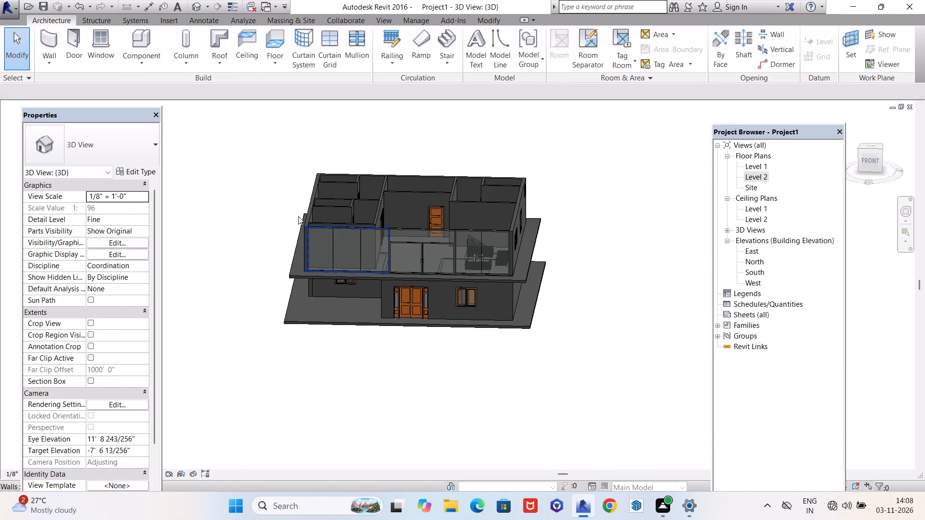
scroll(292, 211, "up", 1, "shift")
middle_click_drag(363, 238, 325, 210, "shift")
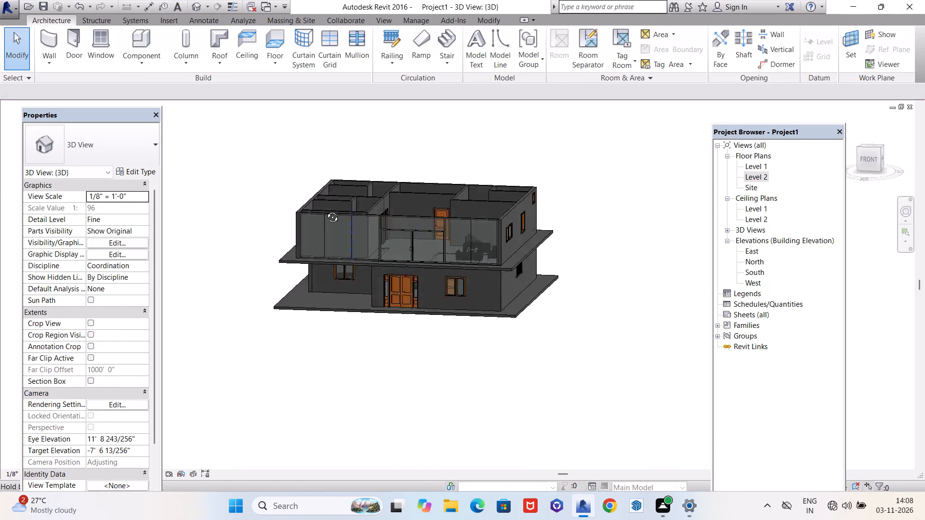
middle_click_drag(325, 210, 374, 387, "shift")
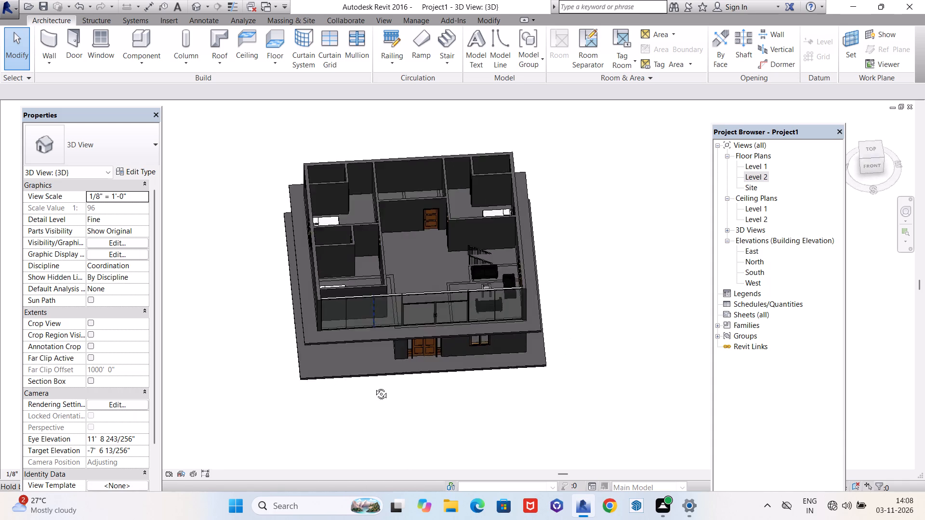
middle_click_drag(374, 387, 445, 327, "shift")
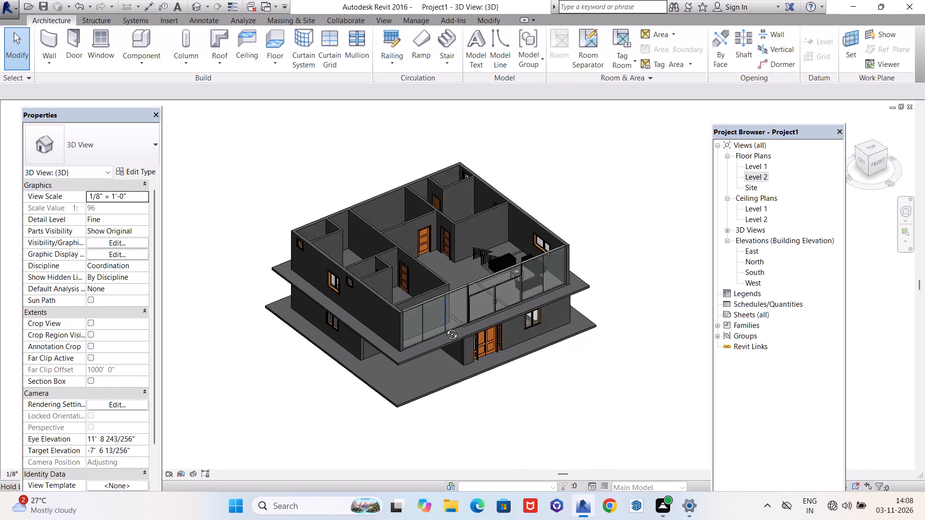
middle_click_drag(445, 327, 691, 143, "shift")
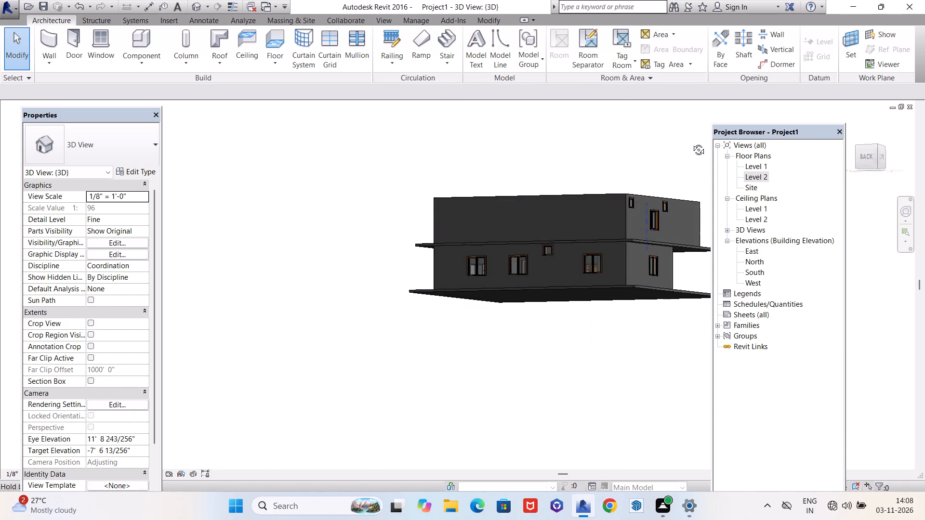
middle_click_drag(691, 143, 397, 208, "shift")
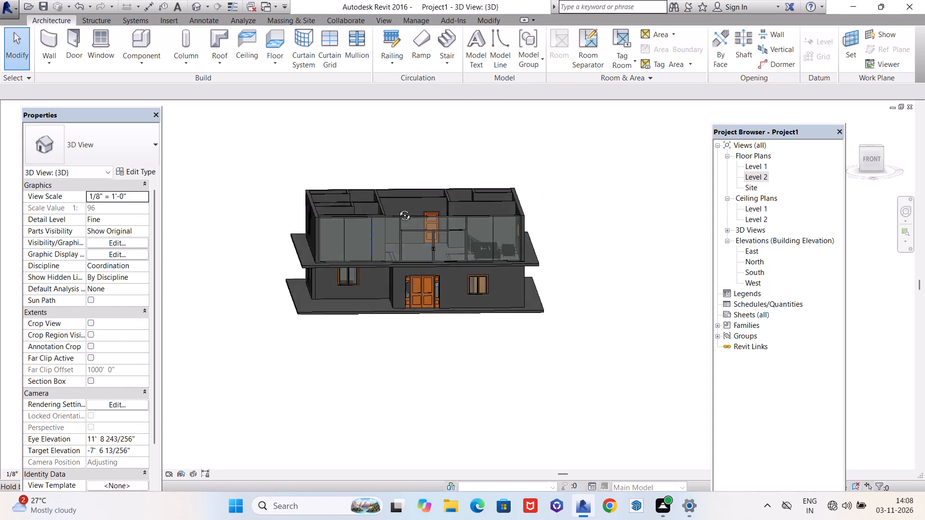
middle_click_drag(397, 208, 433, 136, "shift")
scroll(413, 240, "up", 4)
scroll(444, 307, "down", 3)
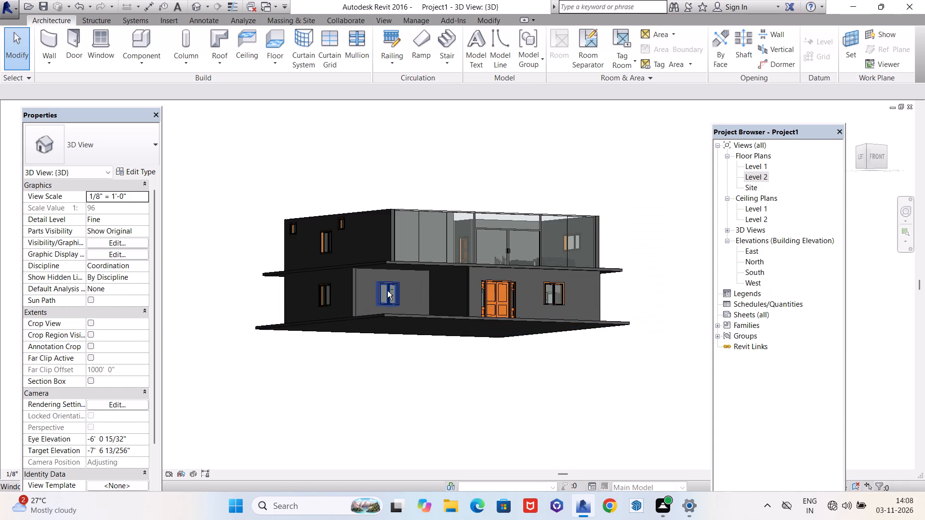
middle_click_drag(393, 288, 550, 309, "shift")
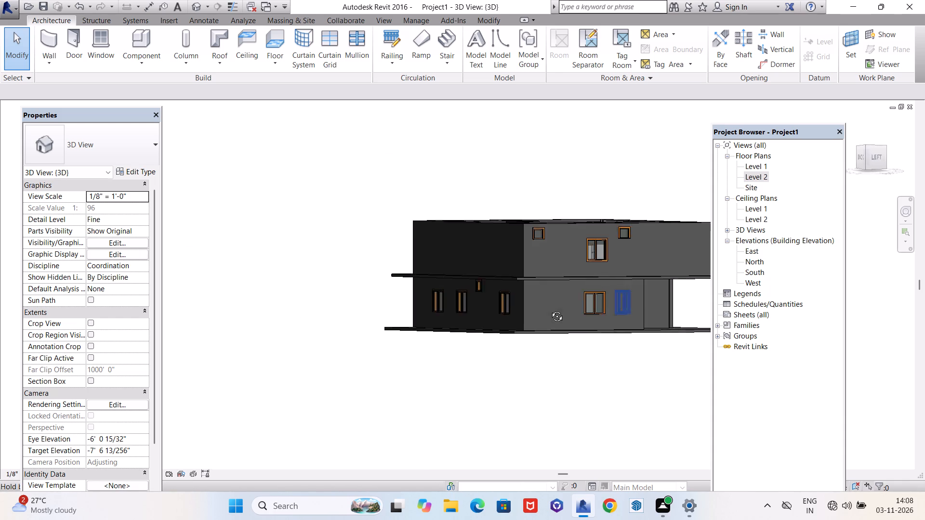
middle_click_drag(550, 309, 295, 287, "shift")
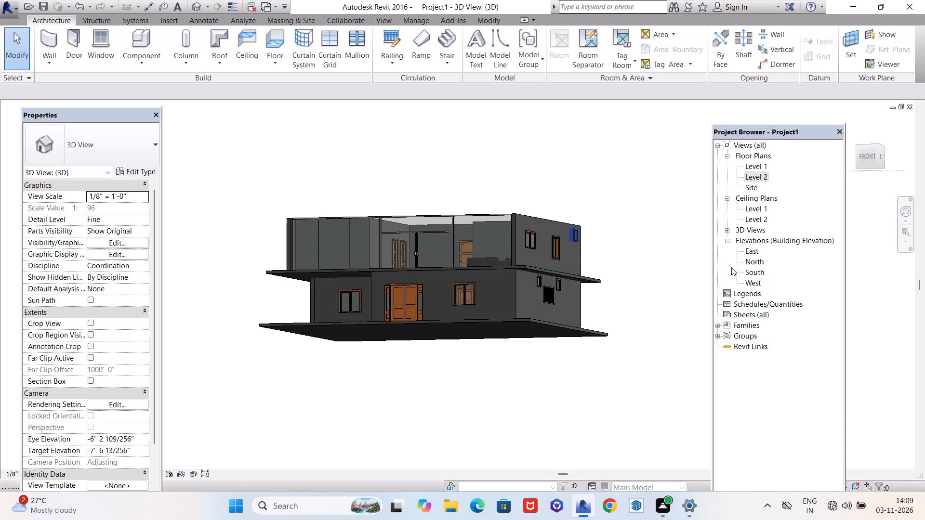
Review the East, North, South and West elevations, followed by the Level 1 and Level 2 floor plans.
double_click(742, 251)
double_click(757, 250)
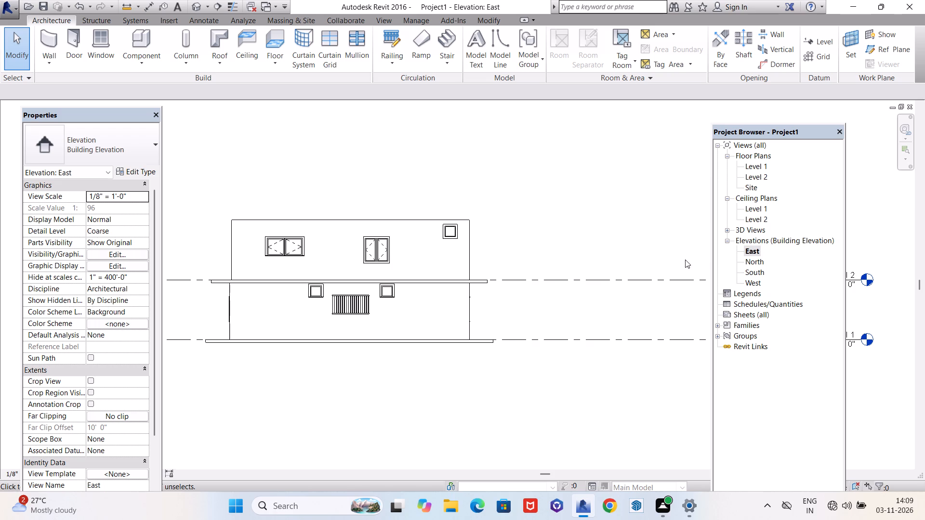
double_click(746, 261)
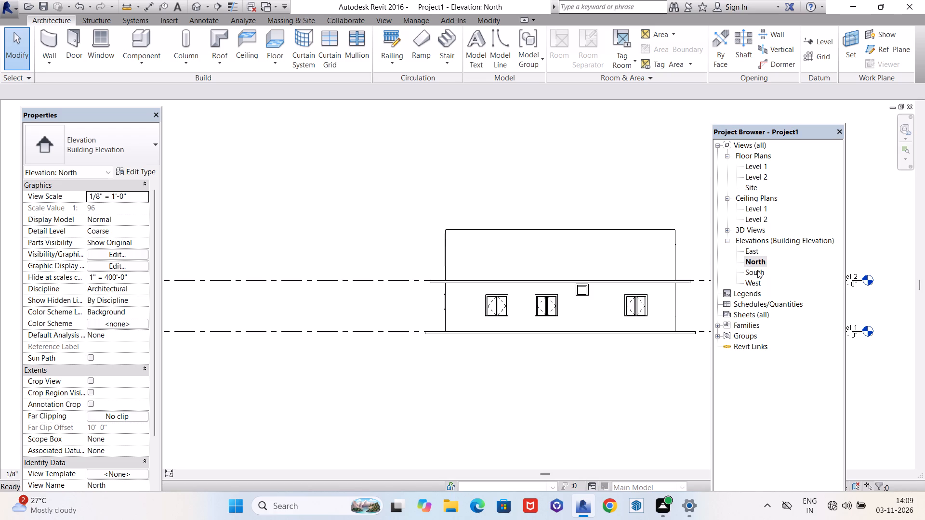
double_click(757, 272)
double_click(757, 282)
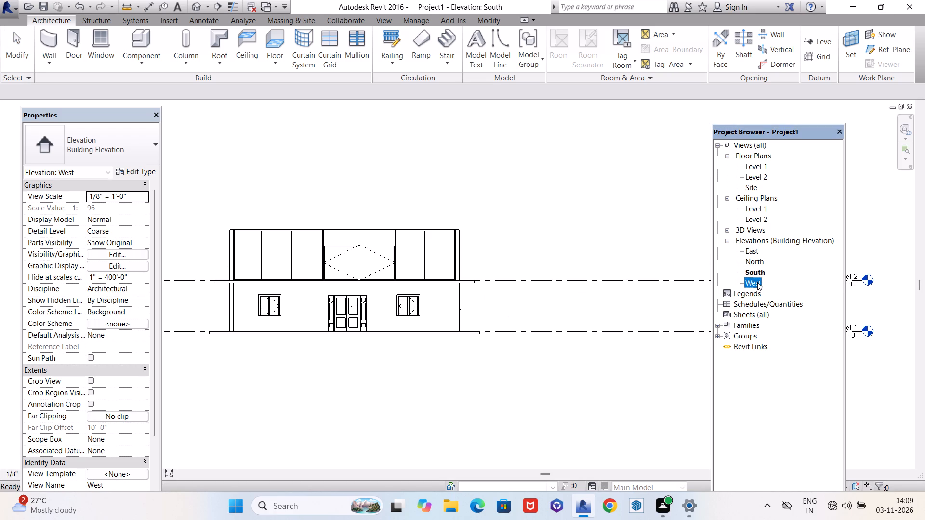
double_click(760, 252)
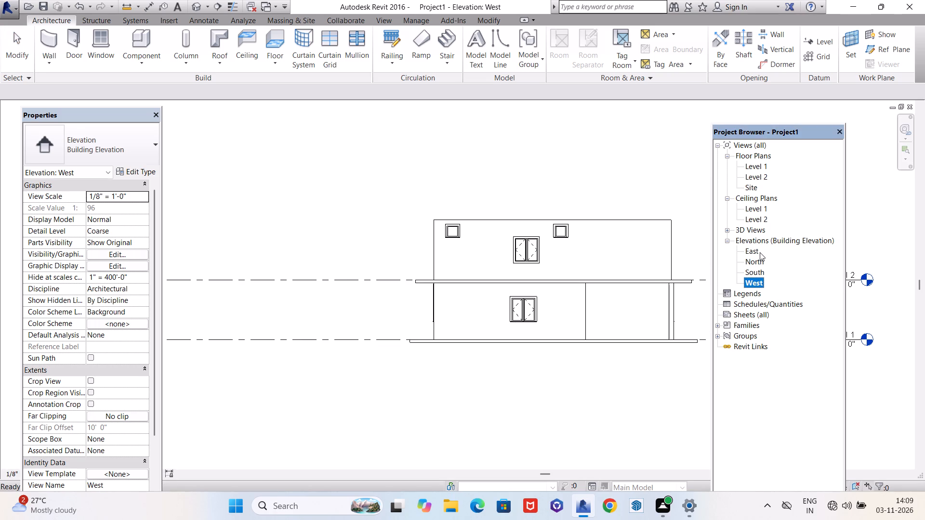
double_click(755, 249)
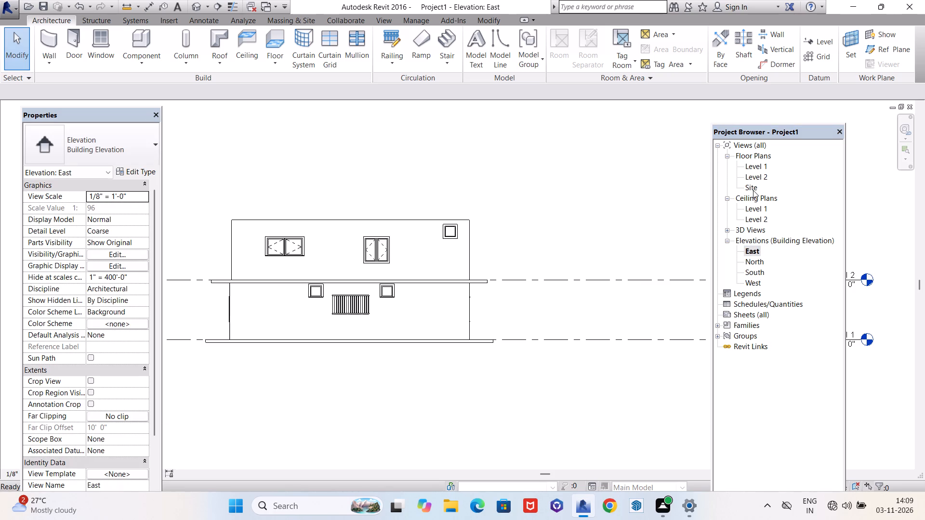
double_click(758, 165)
scroll(536, 258, "down", 2)
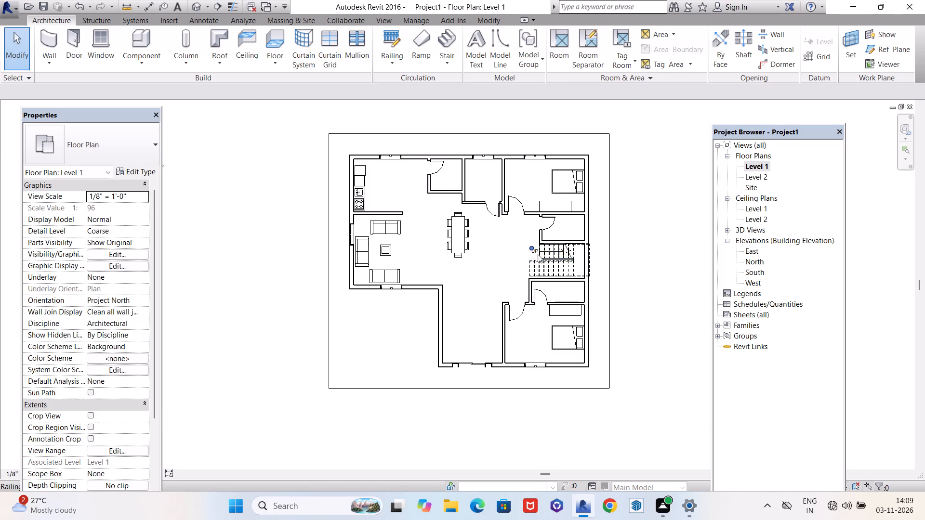
scroll(599, 228, "up", 4)
scroll(302, 241, "down", 1)
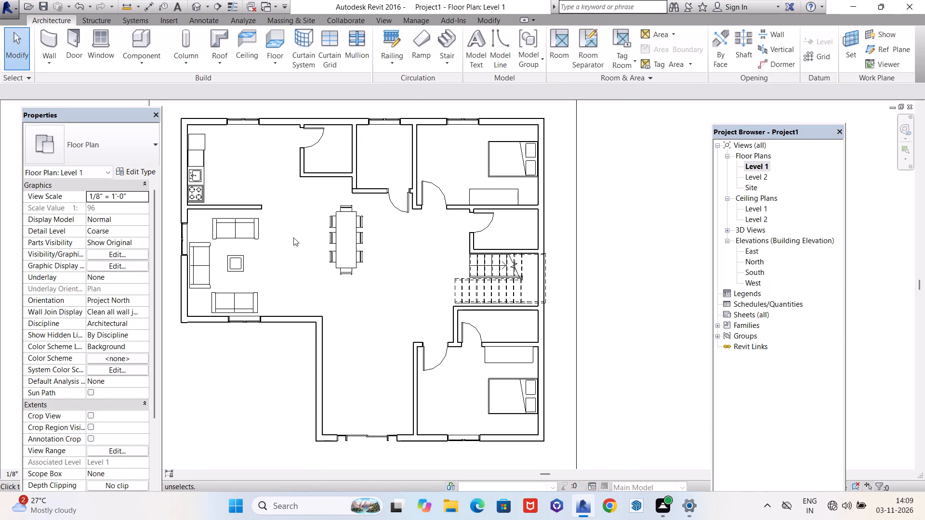
scroll(281, 236, "down", 3)
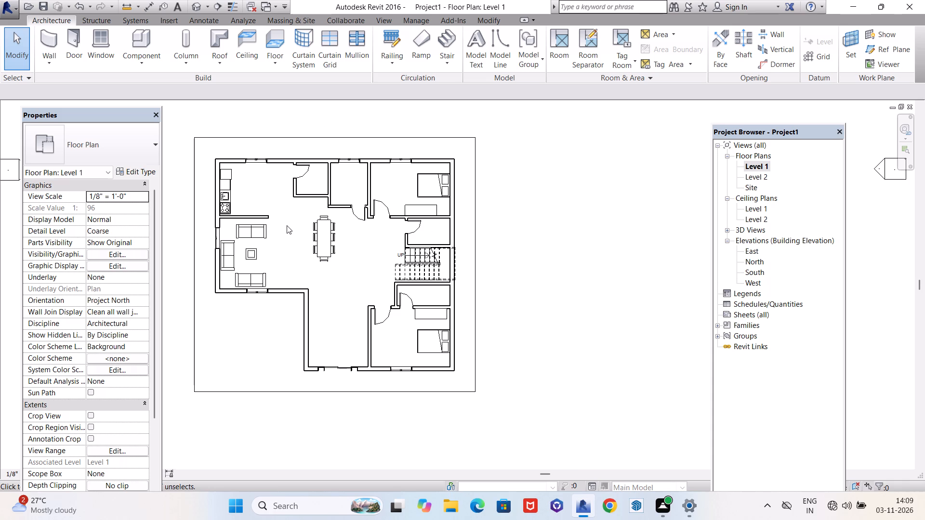
double_click(756, 177)
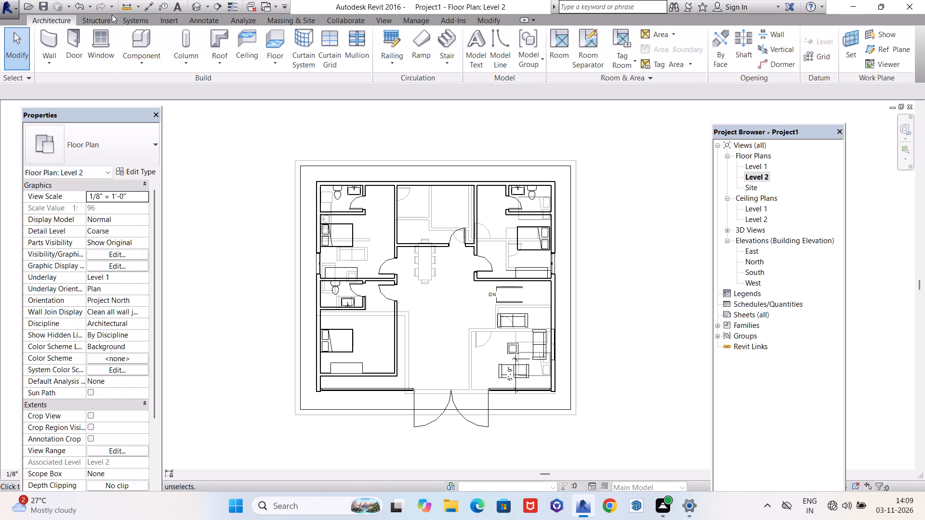
Examine Level 2's room layout, doors and furniture in the 3D view from above.
left_click(196, 5)
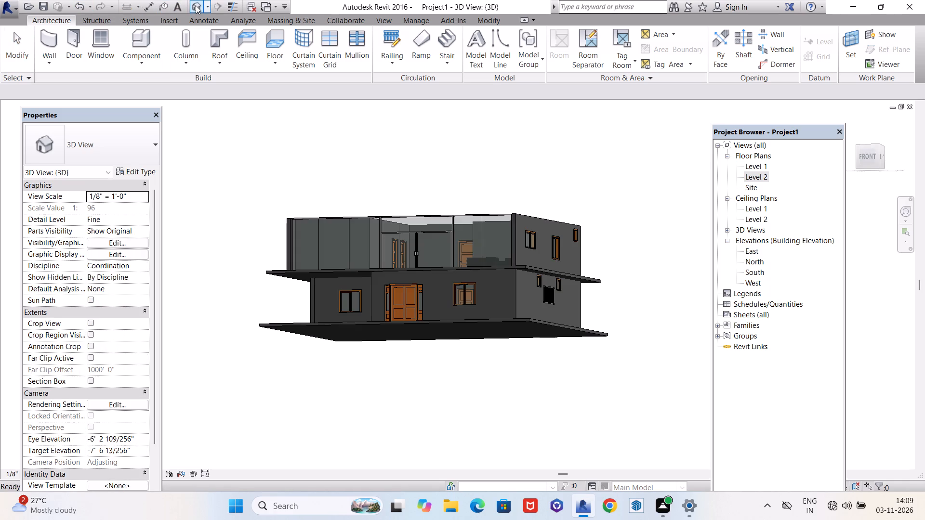
middle_click_drag(376, 179, 442, 339, "shift")
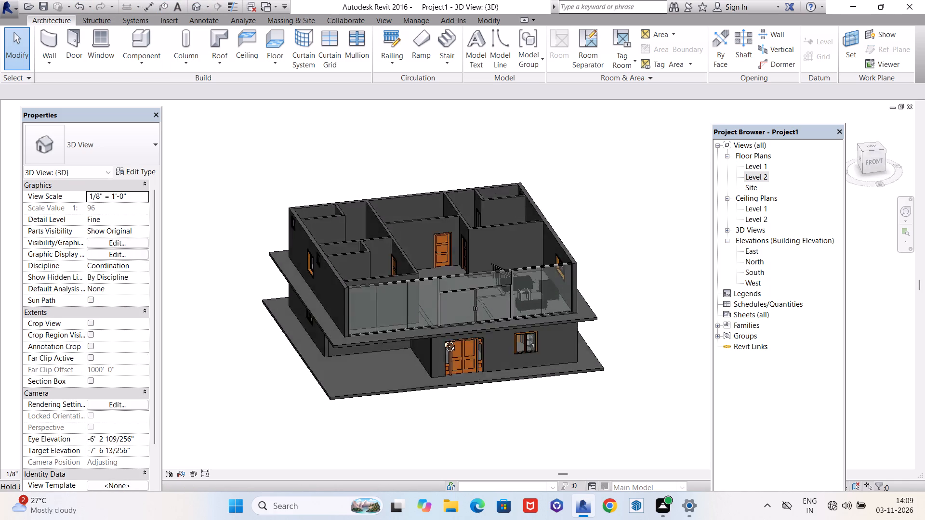
middle_click_drag(442, 339, 421, 397, "shift")
scroll(430, 311, "up", 2)
scroll(430, 309, "down", 2)
scroll(430, 309, "up", 1)
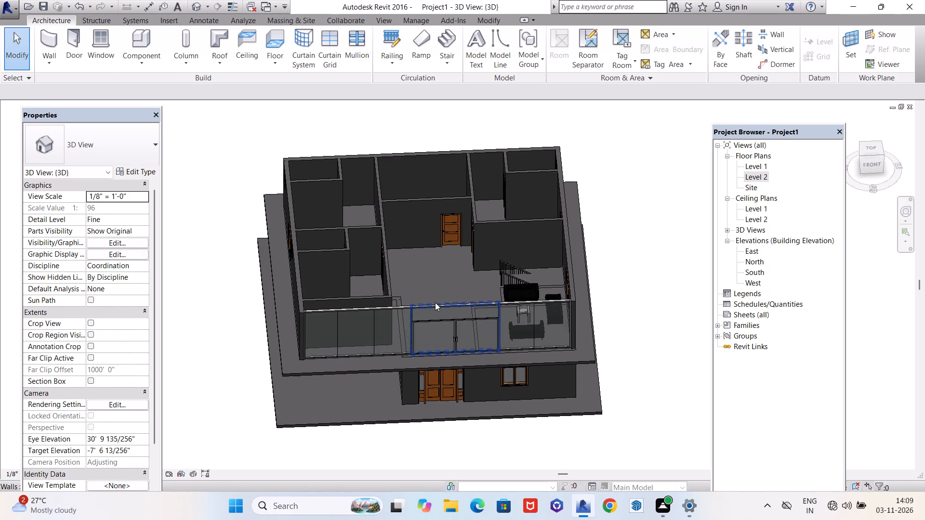
scroll(435, 301, "up", 4)
scroll(309, 292, "down", 7)
middle_click_drag(330, 273, 323, 331, "shift")
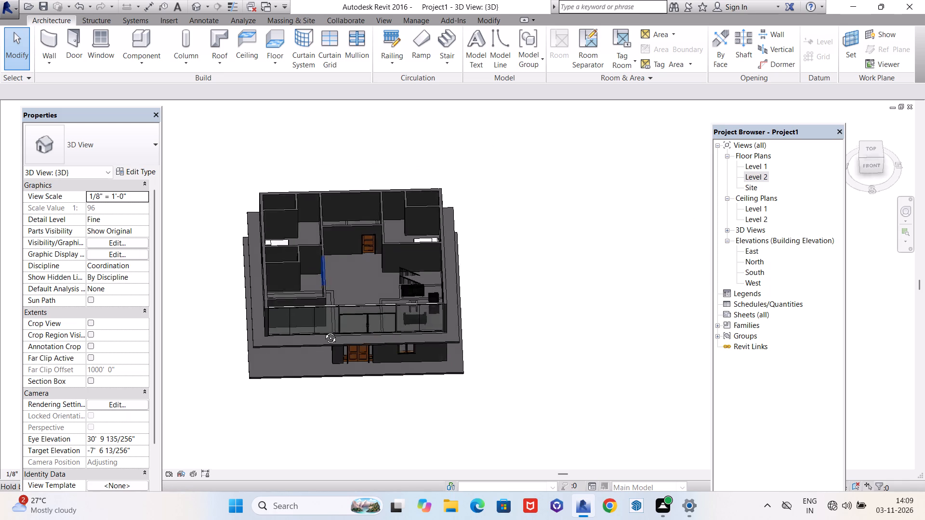
middle_click_drag(323, 331, 449, 415, "shift")
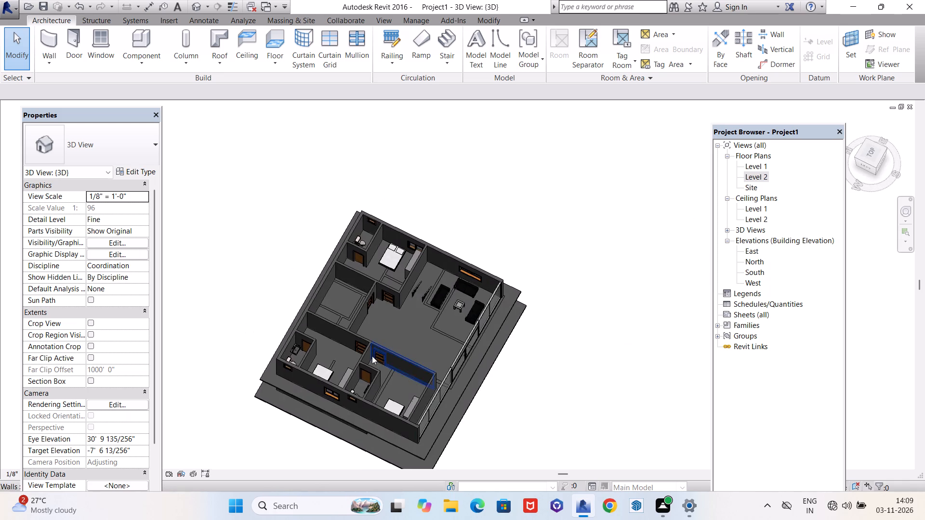
scroll(324, 336, "up", 5)
middle_click_drag(461, 324, 369, 256, "shift")
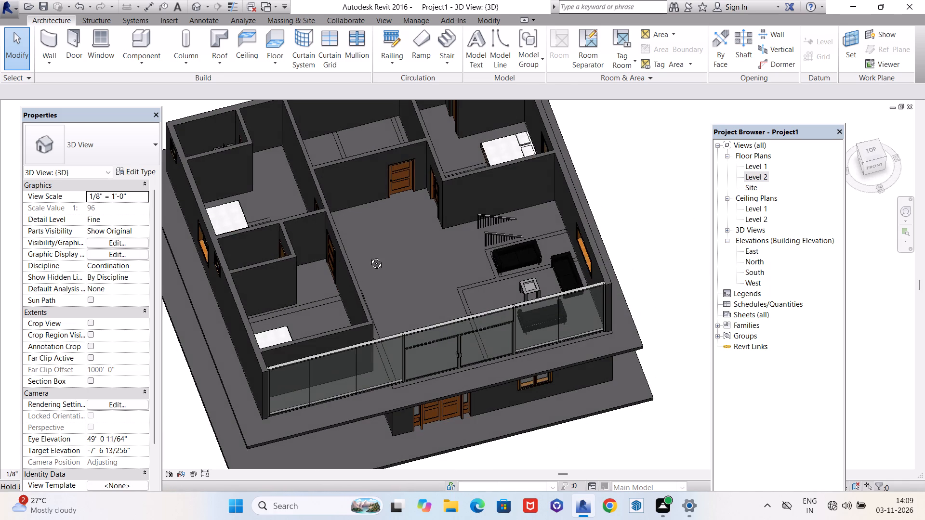
middle_click_drag(369, 256, 369, 254, "shift")
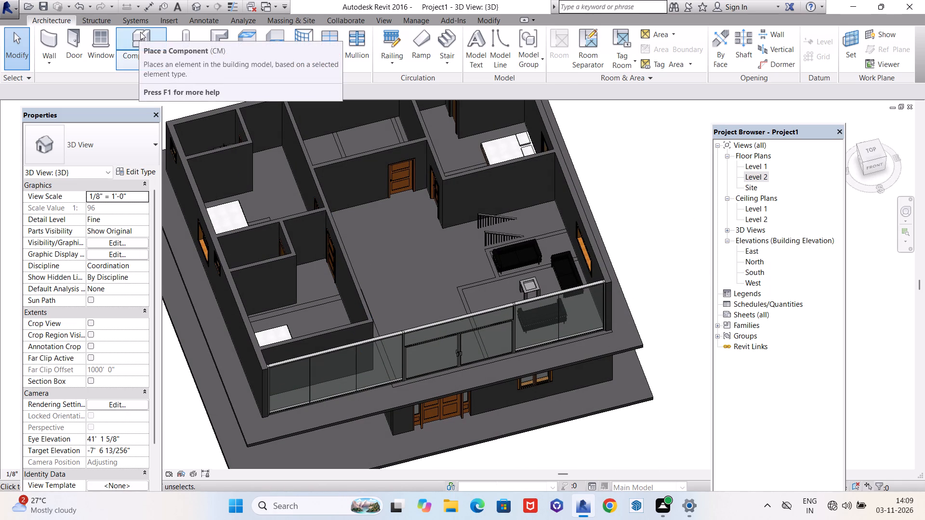
scroll(395, 256, "down", 4)
middle_click_drag(418, 296, 408, 242, "shift")
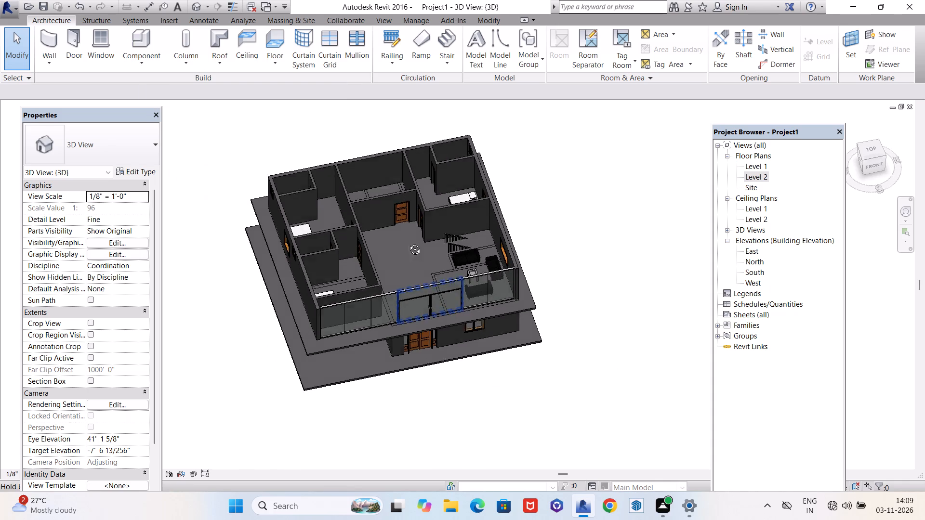
middle_click_drag(408, 242, 405, 230, "shift")
scroll(370, 207, "up", 4)
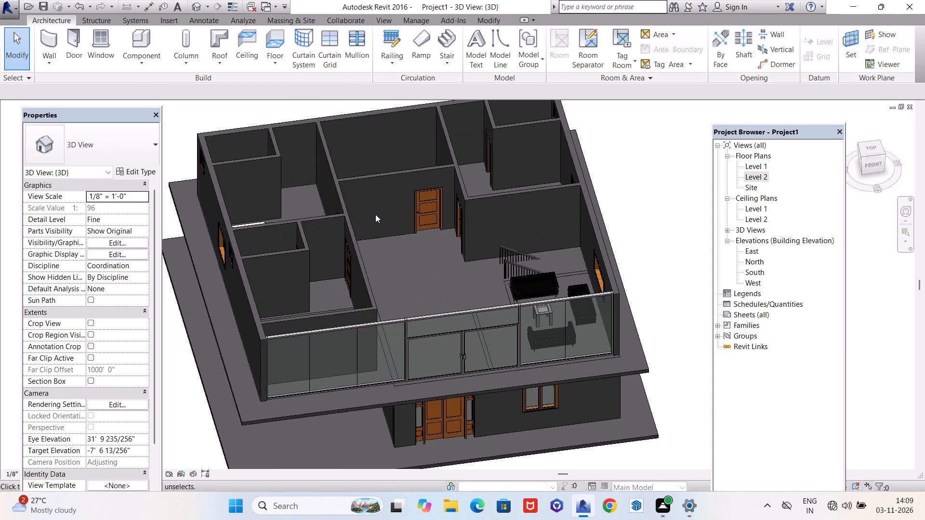
Inspect the house's facades, the stair railings beside the Level 2 seating area, and the northwest corner in the 3D view.
scroll(435, 302, "down", 3)
middle_click_drag(440, 321, 407, 163, "shift")
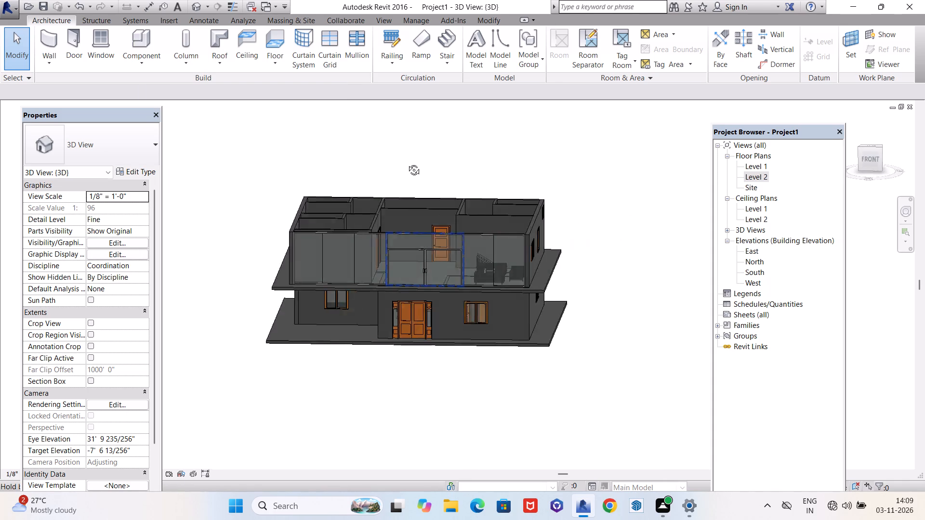
middle_click_drag(407, 163, 593, 114, "shift")
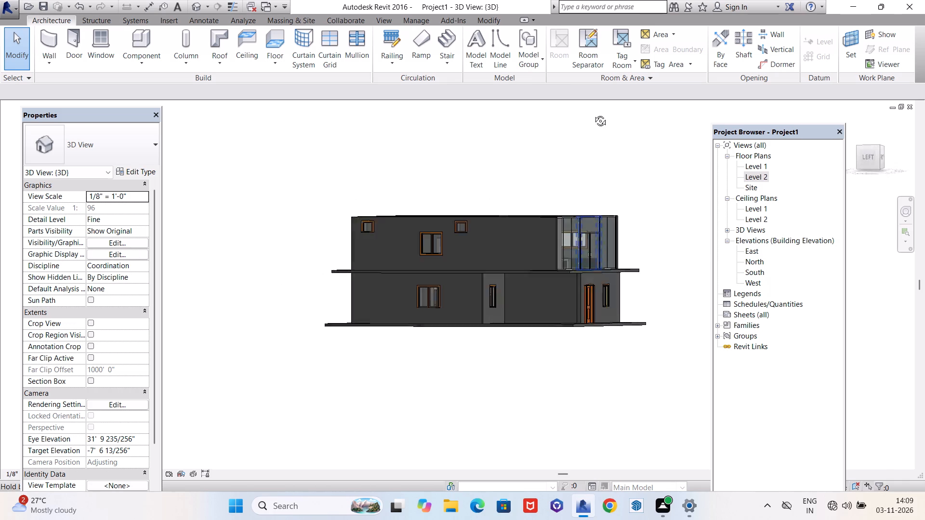
middle_click_drag(593, 114, 390, 338, "shift")
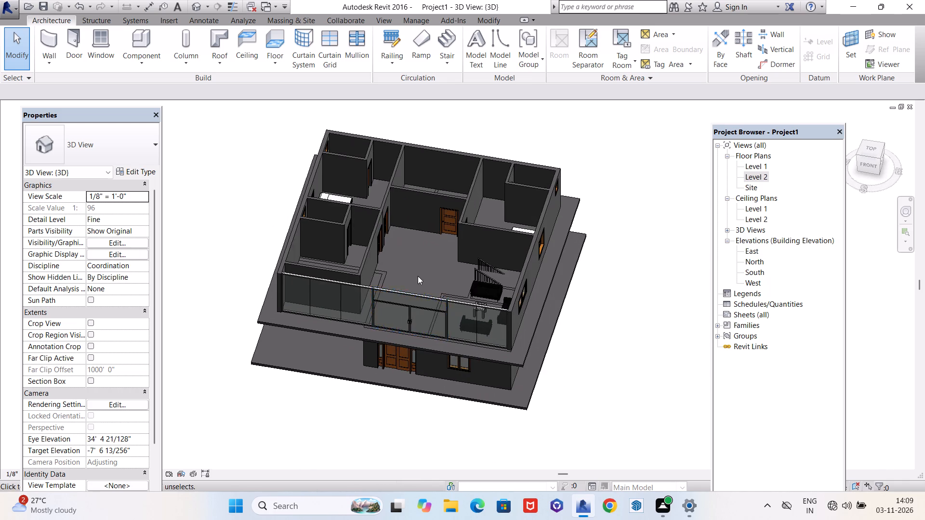
scroll(422, 273, "up", 4)
scroll(313, 302, "down", 4)
scroll(439, 289, "up", 10)
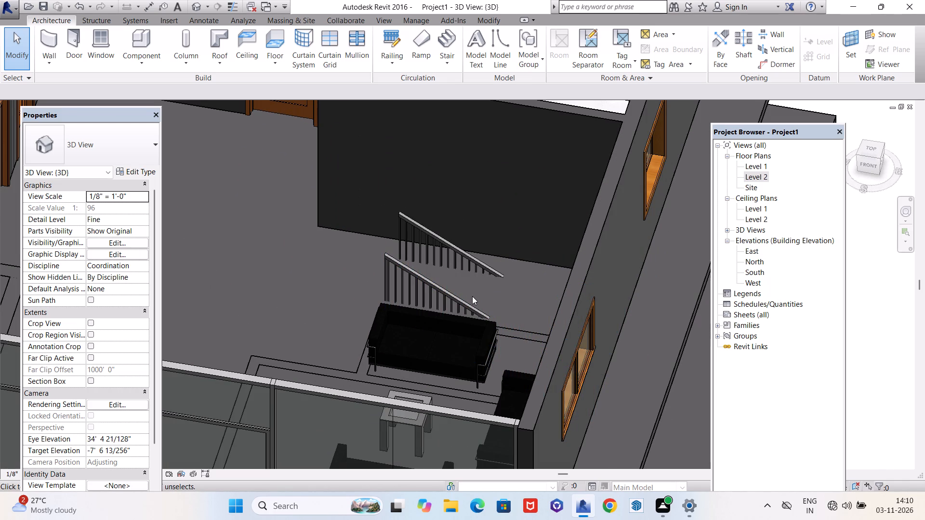
scroll(502, 296, "down", 10)
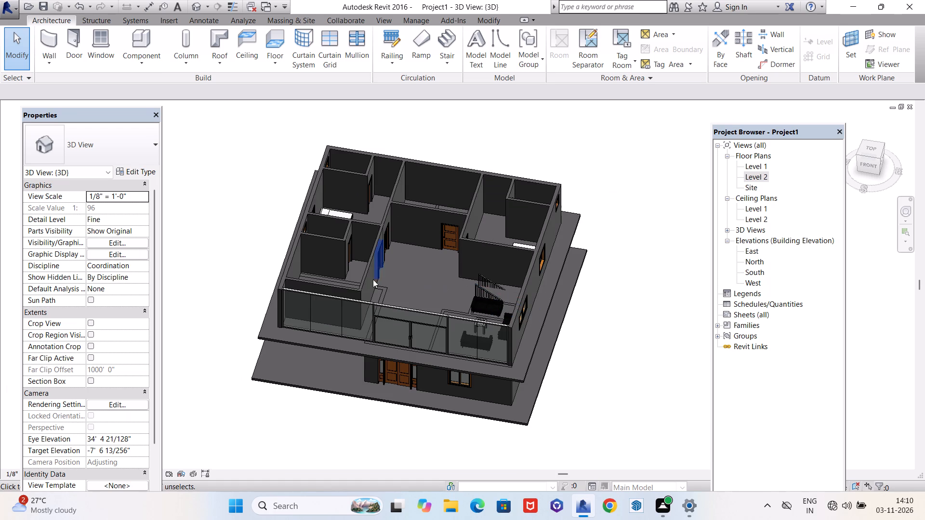
middle_click_drag(331, 280, 444, 221, "shift")
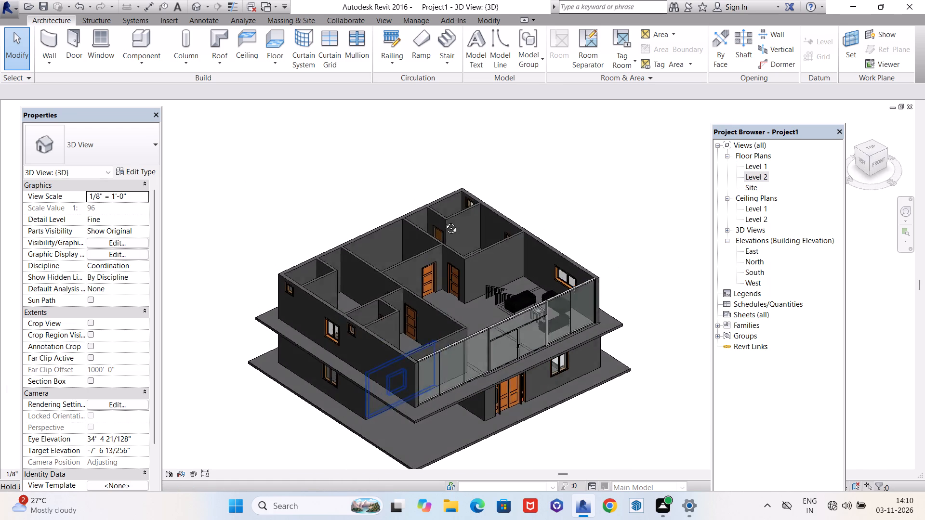
middle_click_drag(444, 221, 462, 186, "shift")
scroll(465, 375, "up", 5)
scroll(468, 354, "down", 4)
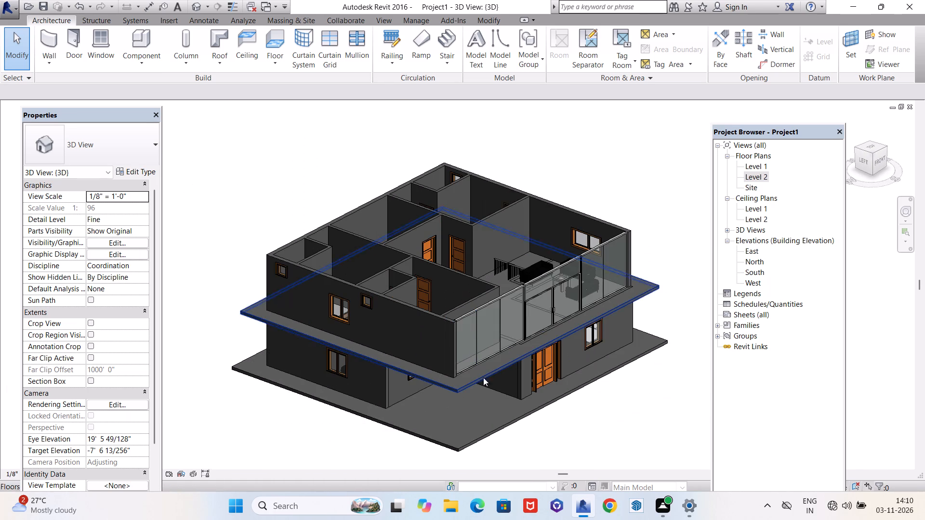
scroll(514, 385, "down", 4)
middle_click_drag(409, 351, 546, 362, "shift")
scroll(495, 370, "up", 6)
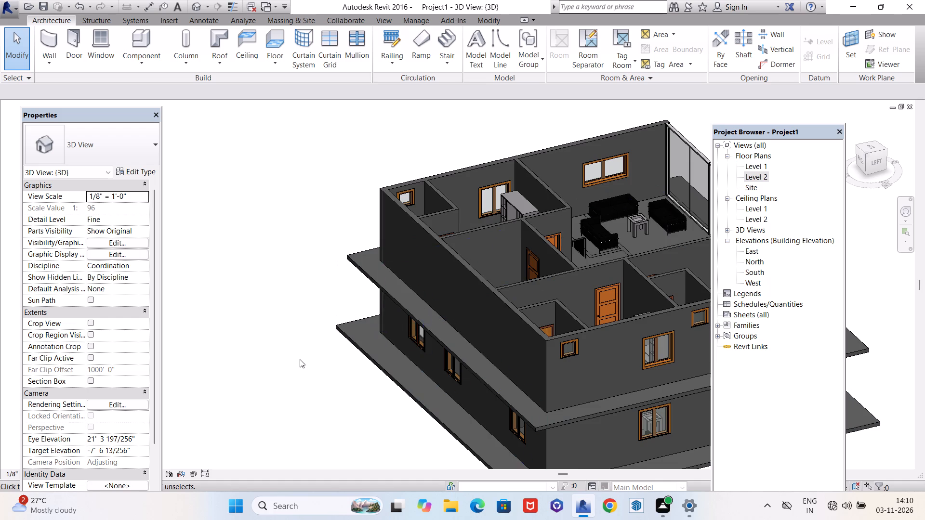
Examine the house's front and west side in the 3D view, including the entrance door, ground-floor windows and Level 2 glazing.
scroll(300, 359, "down", 7)
middle_click_drag(416, 351, 189, 351, "shift")
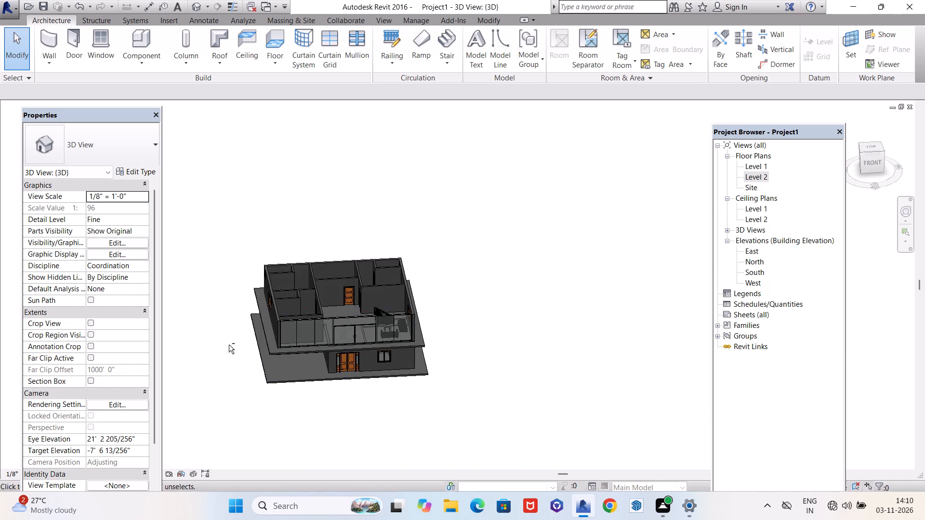
scroll(339, 344, "up", 1)
scroll(339, 344, "down", 1)
scroll(339, 344, "up", 4)
scroll(433, 366, "down", 3)
middle_click_drag(270, 352, 394, 187, "shift")
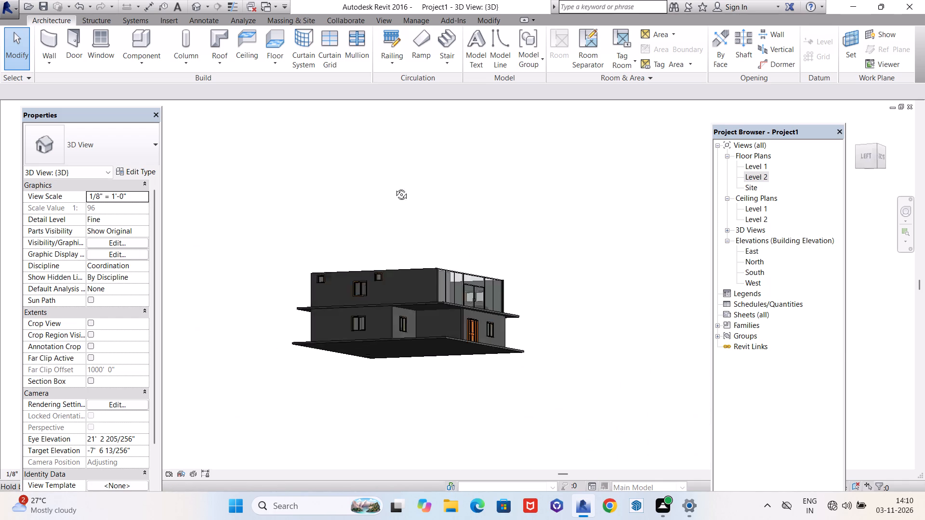
middle_click_drag(394, 187, 406, 207, "shift")
scroll(462, 308, "up", 5)
scroll(451, 364, "up", 5)
scroll(451, 364, "down", 4)
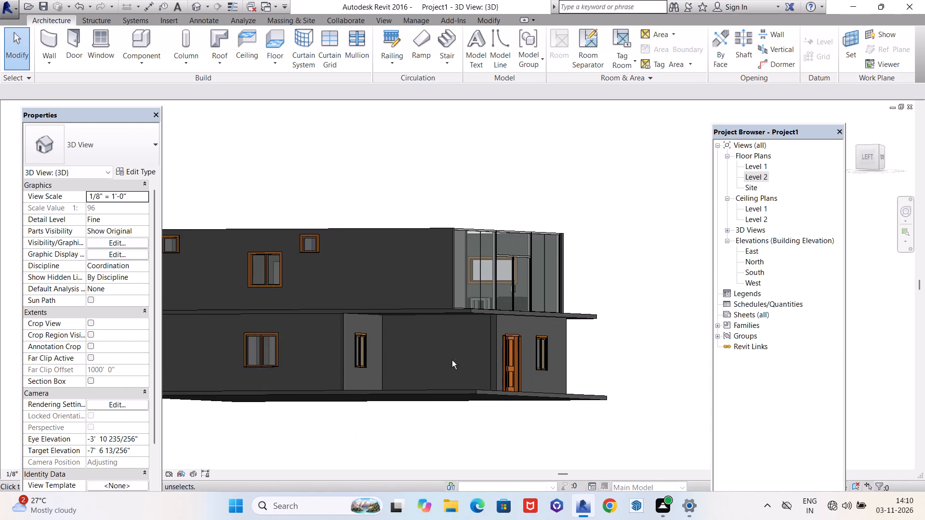
middle_click_drag(450, 361, 356, 393, "shift")
scroll(471, 382, "down", 4)
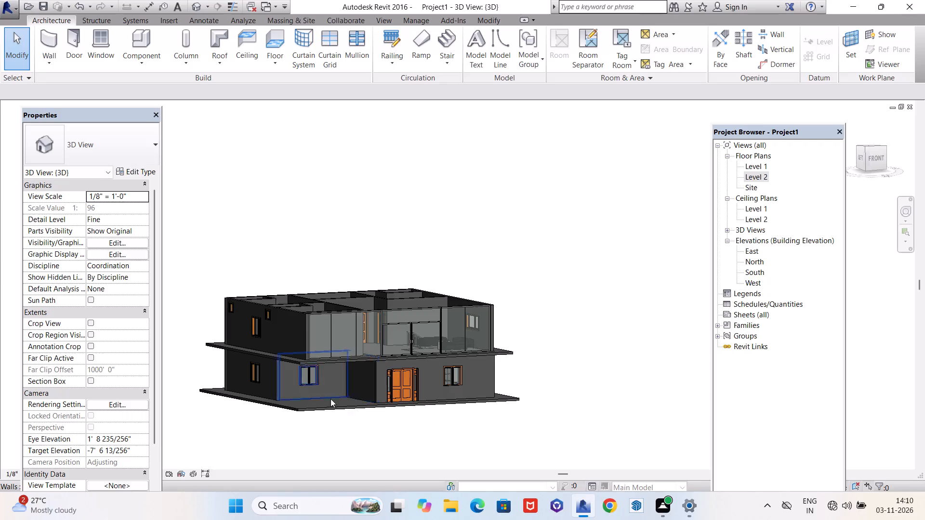
scroll(318, 399, "up", 5)
middle_click_drag(397, 381, 335, 410, "shift")
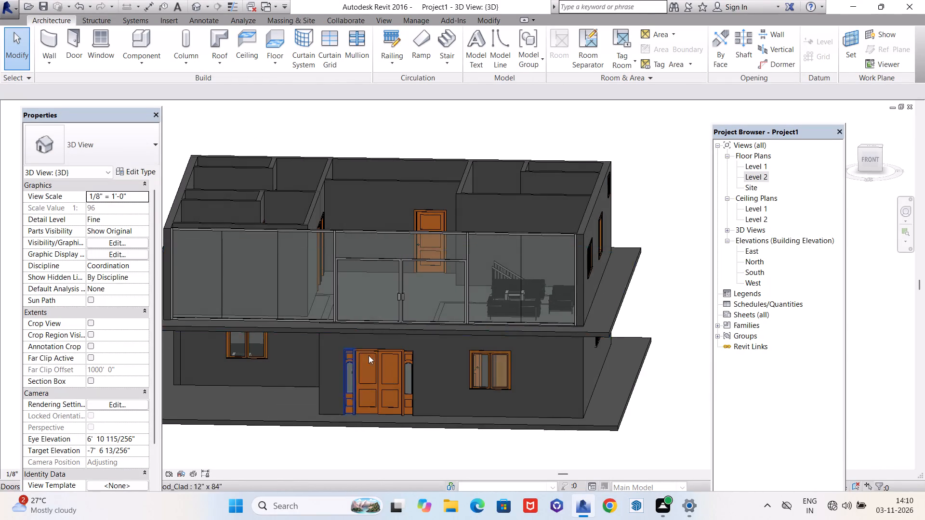
scroll(438, 306, "up", 5)
scroll(467, 308, "down", 4)
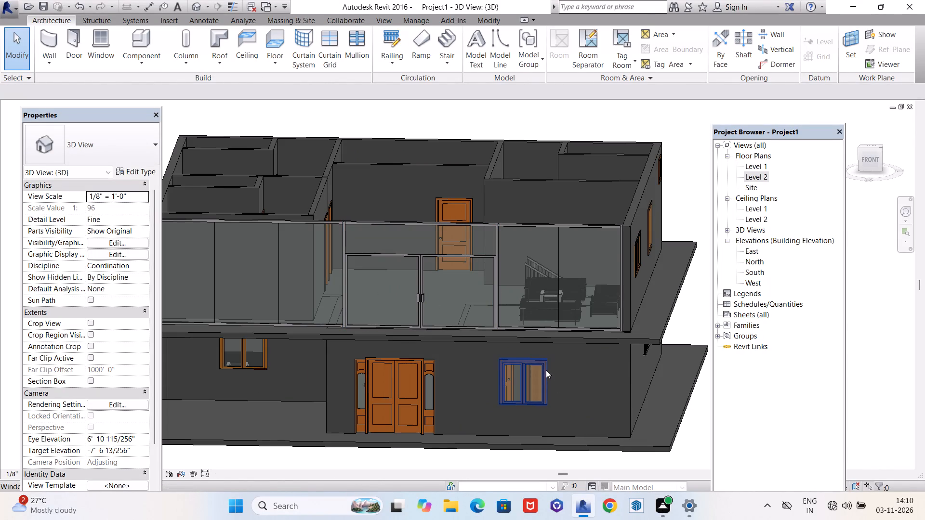
scroll(553, 367, "down", 4)
scroll(481, 394, "up", 5)
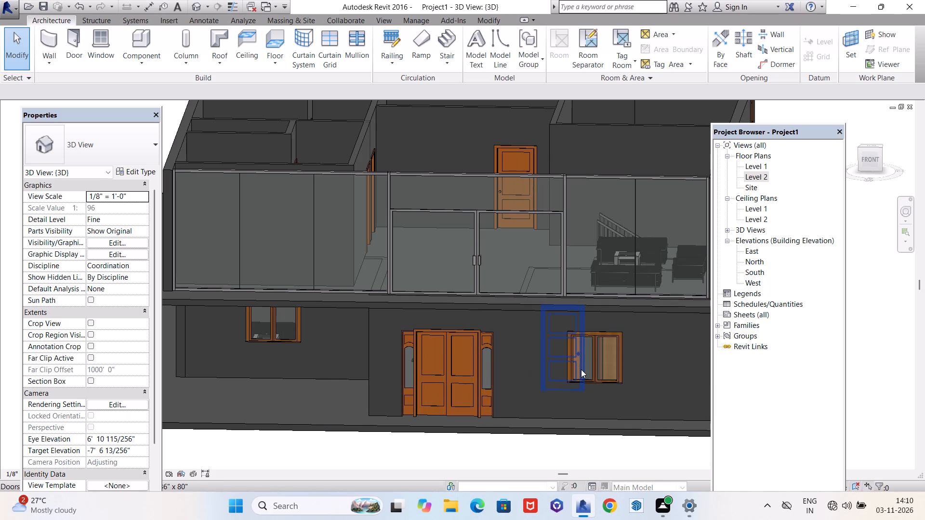
scroll(514, 280, "down", 4)
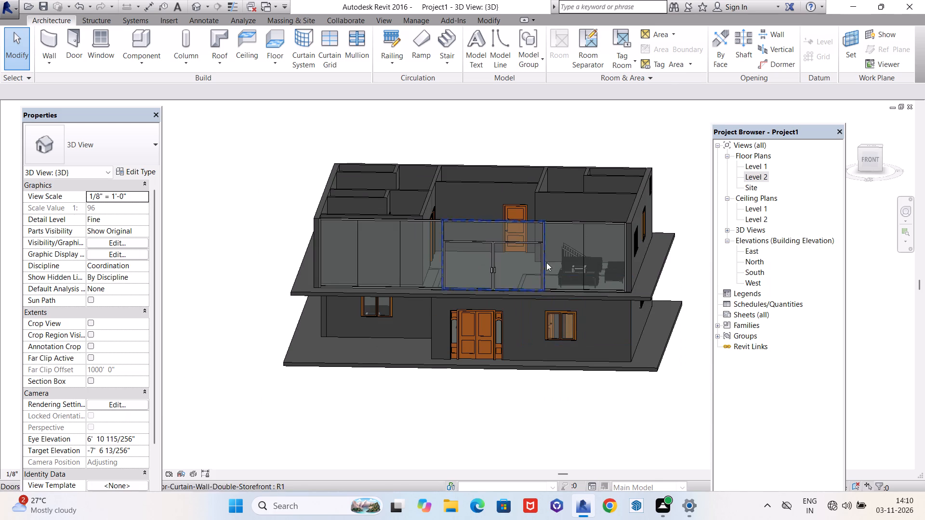
Inspect the double storefront door in Level 2's front curtain wall and the rooms behind the glazing.
scroll(520, 253, "up", 10)
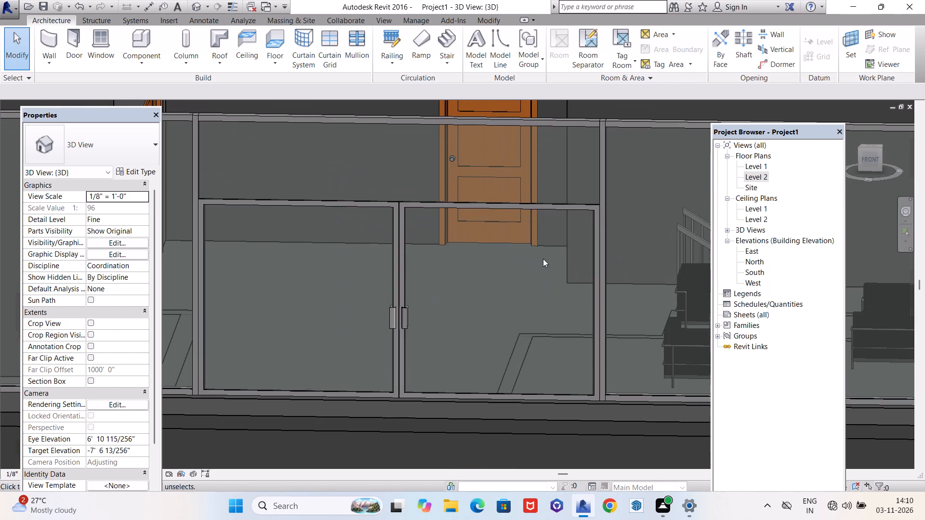
scroll(504, 302, "down", 3)
middle_click_drag(466, 302, 475, 301, "shift")
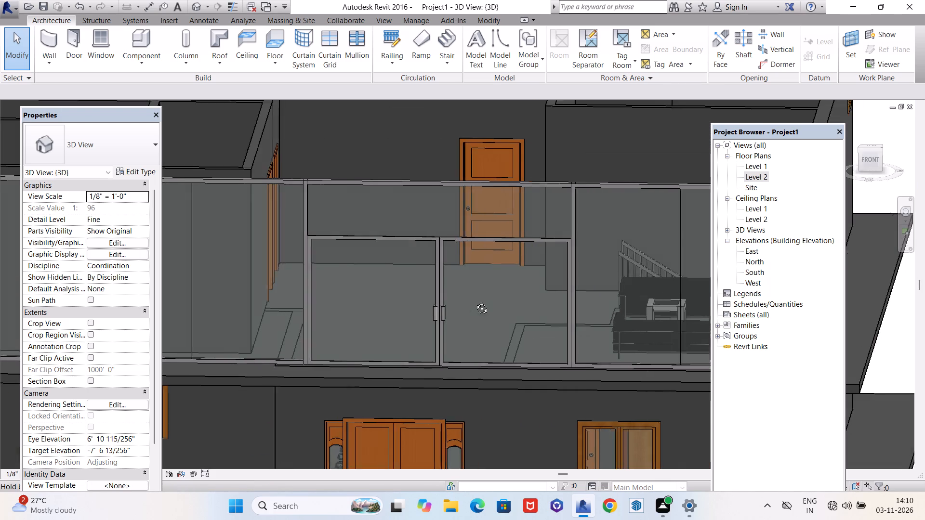
middle_click_drag(475, 301, 474, 309, "shift")
scroll(459, 310, "up", 2)
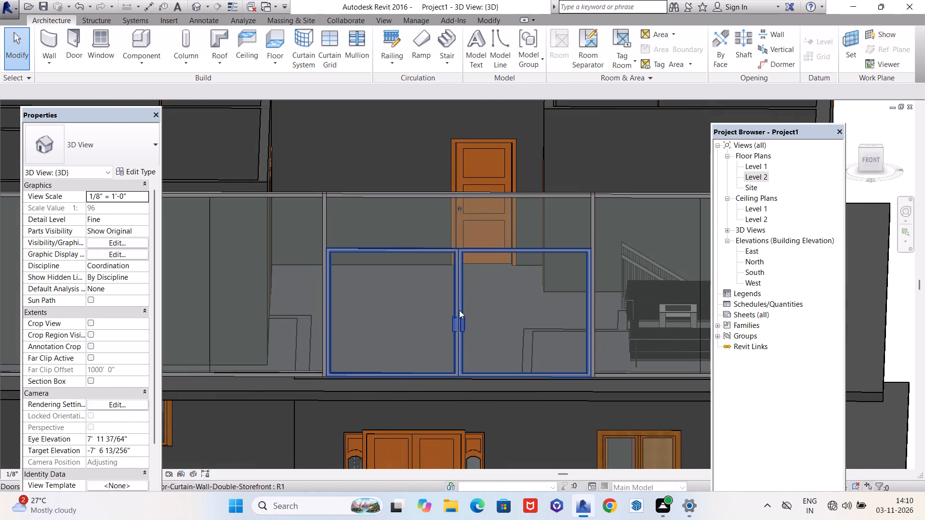
scroll(459, 310, "up", 6)
scroll(436, 341, "down", 5)
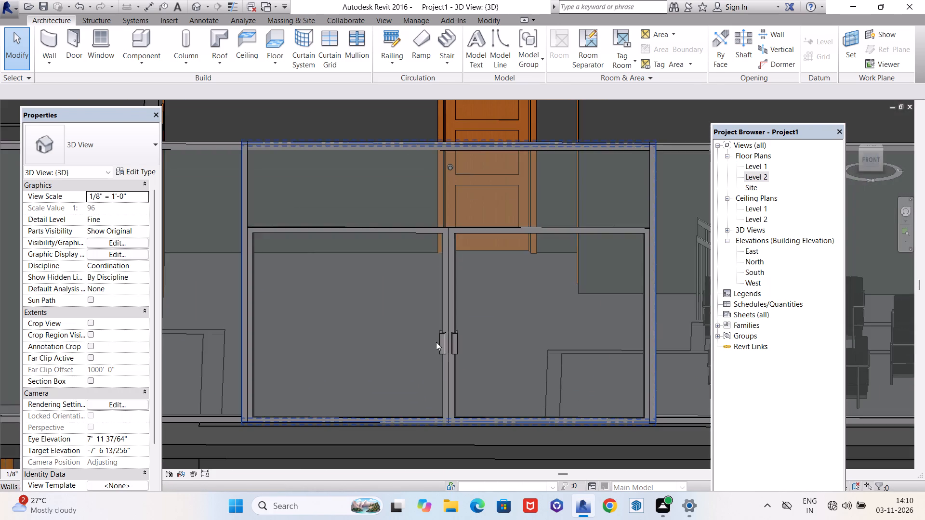
scroll(436, 342, "down", 4)
middle_click_drag(411, 324, 413, 335, "shift")
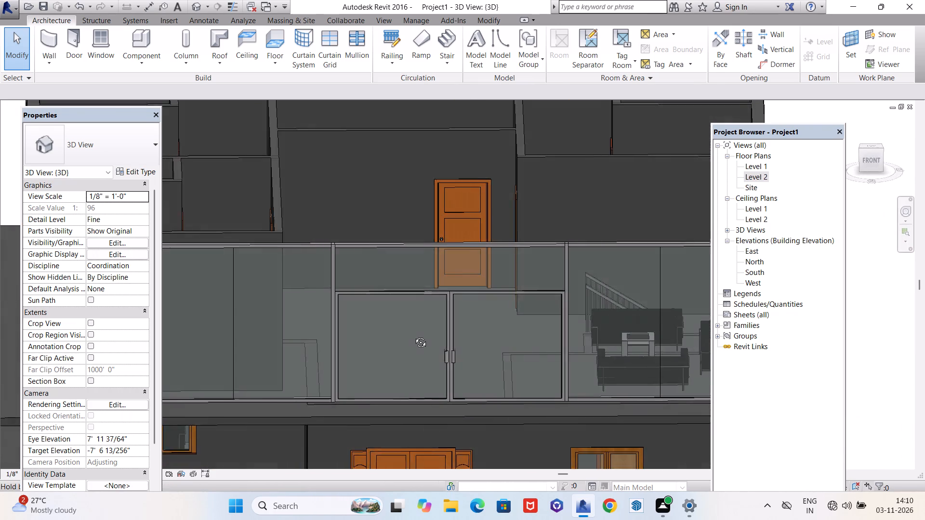
middle_click_drag(413, 335, 403, 347, "shift")
scroll(446, 365, "down", 5)
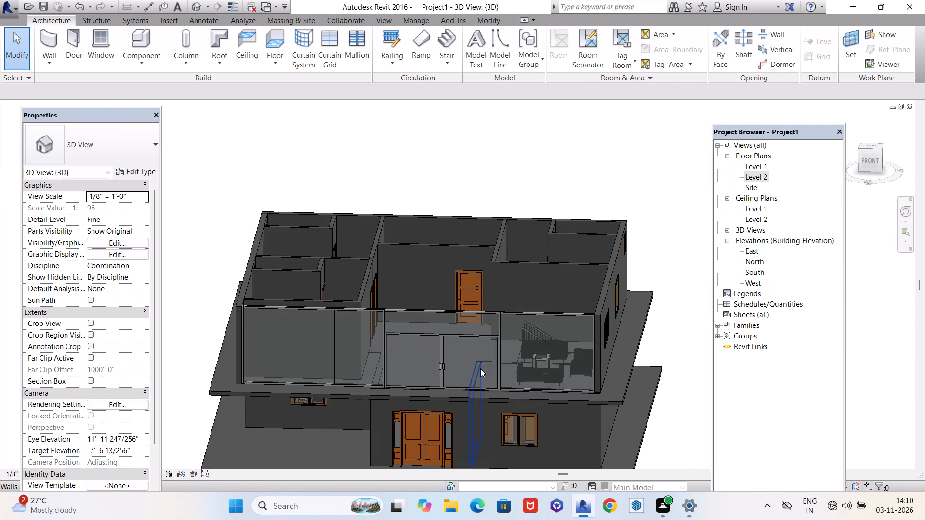
middle_click_drag(480, 366, 474, 377, "shift")
scroll(440, 354, "up", 2)
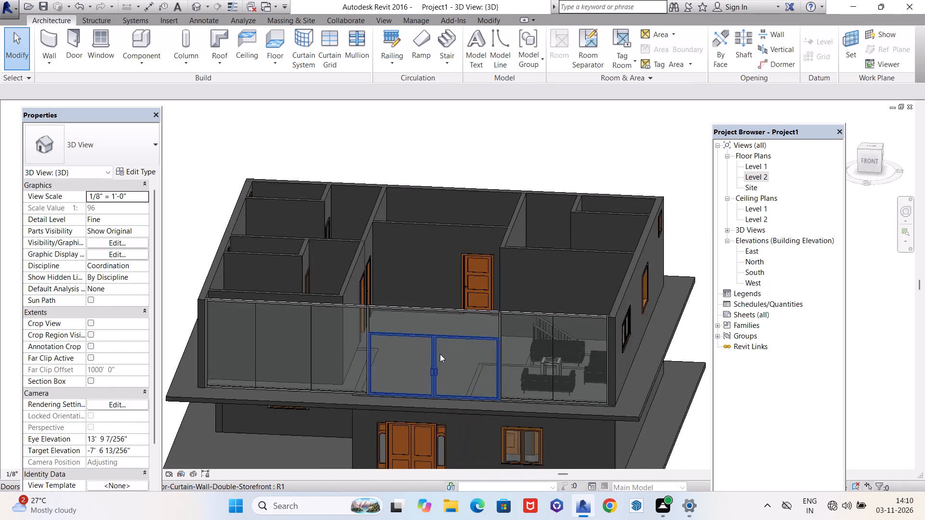
scroll(440, 354, "up", 2)
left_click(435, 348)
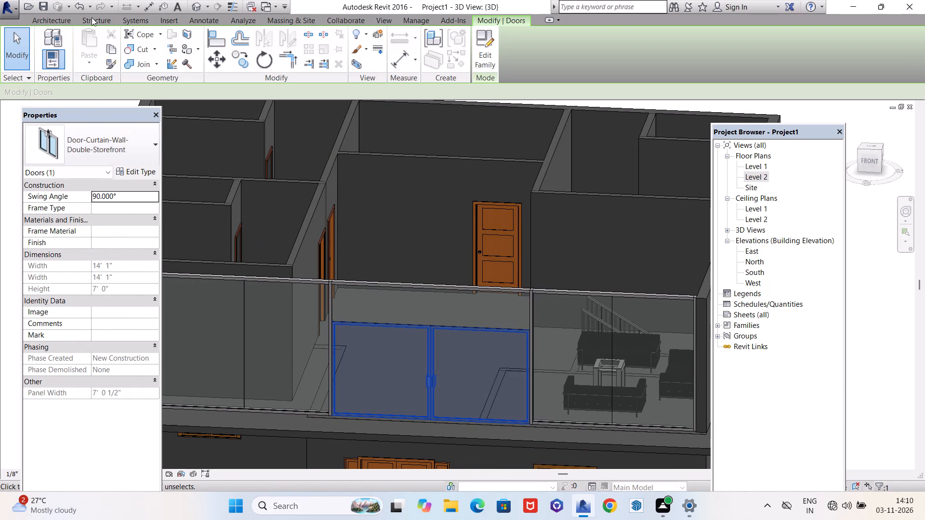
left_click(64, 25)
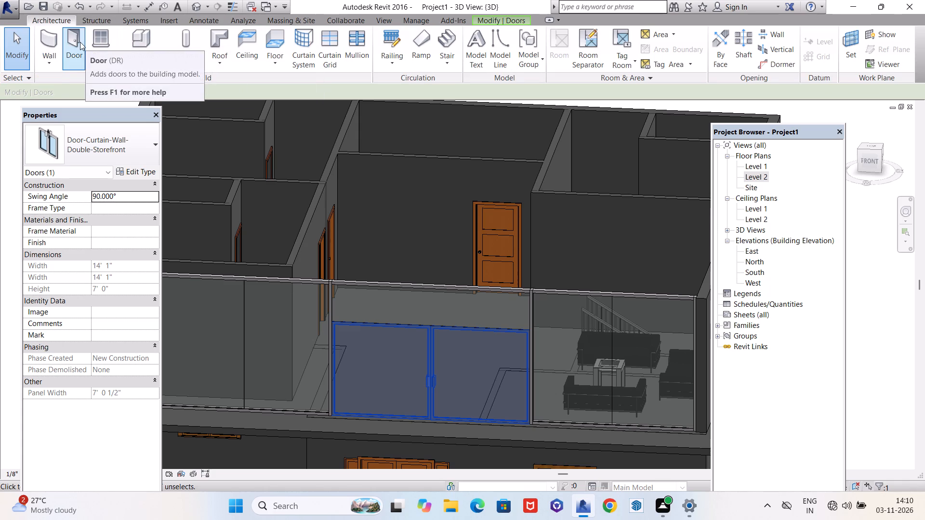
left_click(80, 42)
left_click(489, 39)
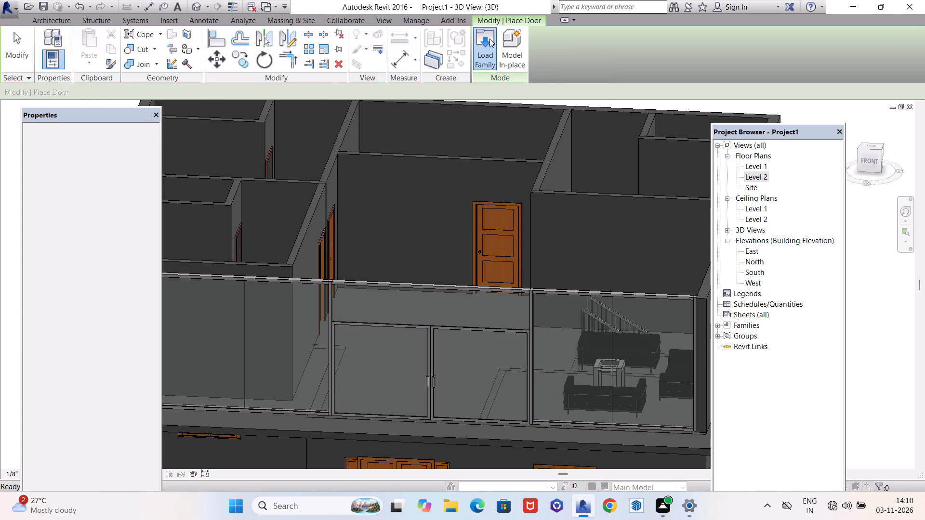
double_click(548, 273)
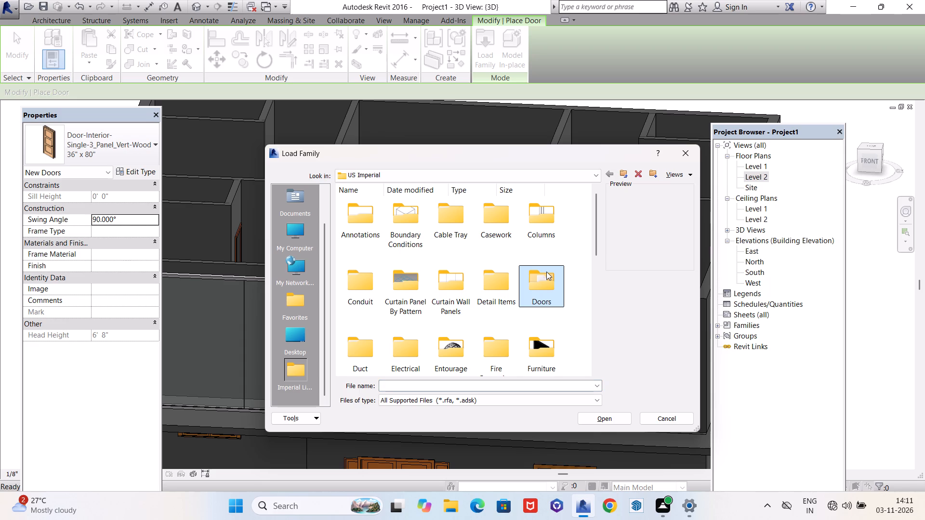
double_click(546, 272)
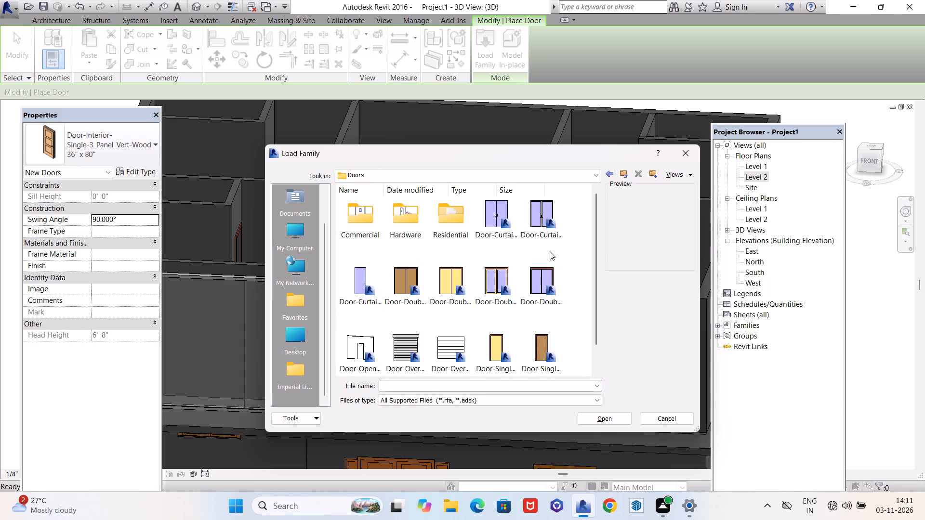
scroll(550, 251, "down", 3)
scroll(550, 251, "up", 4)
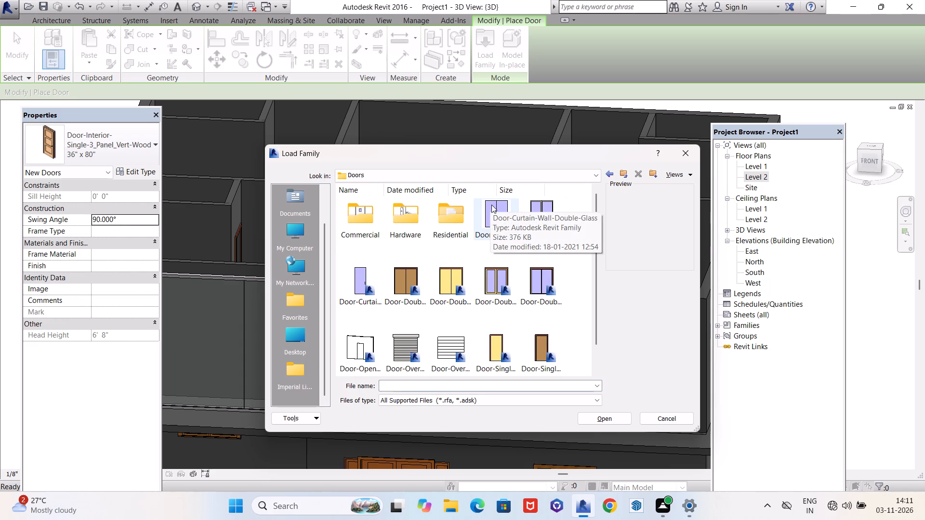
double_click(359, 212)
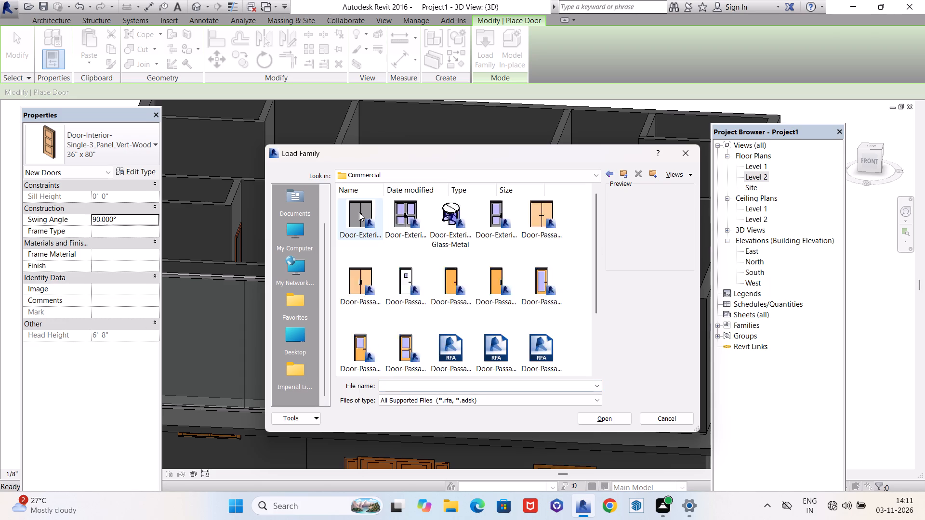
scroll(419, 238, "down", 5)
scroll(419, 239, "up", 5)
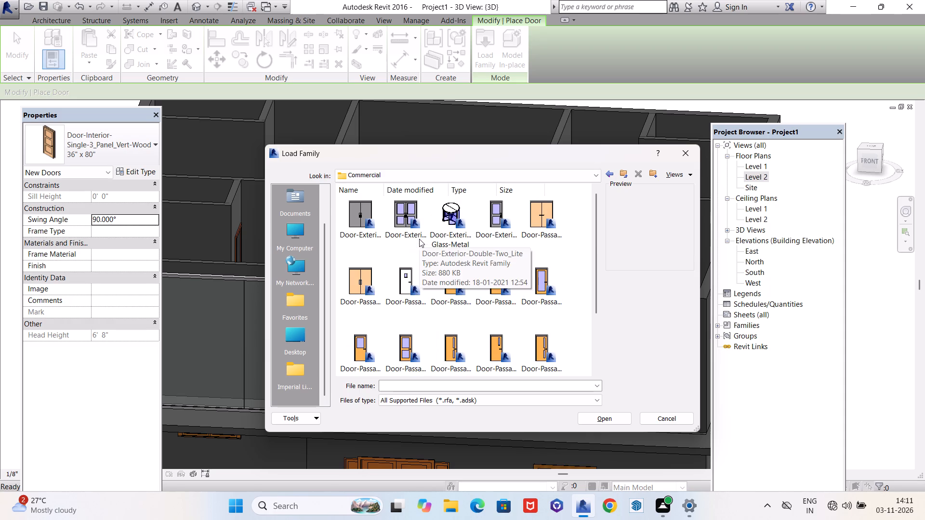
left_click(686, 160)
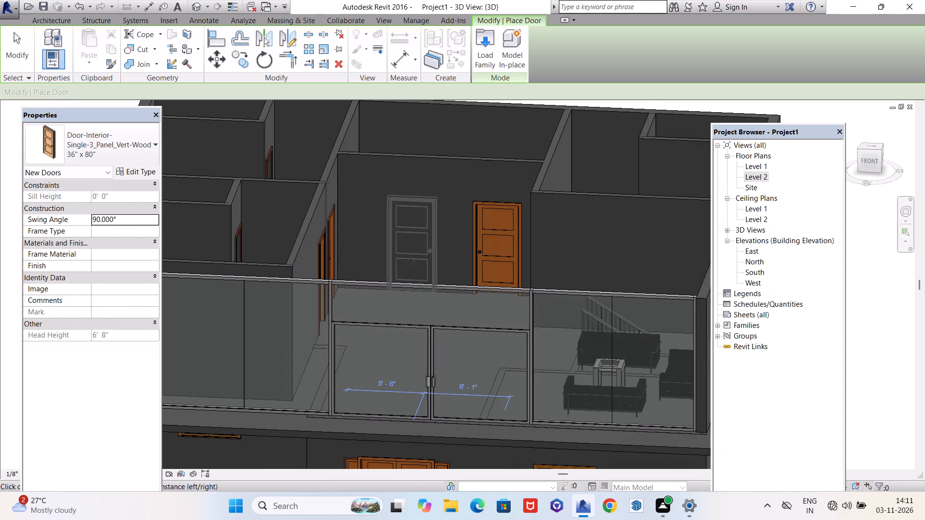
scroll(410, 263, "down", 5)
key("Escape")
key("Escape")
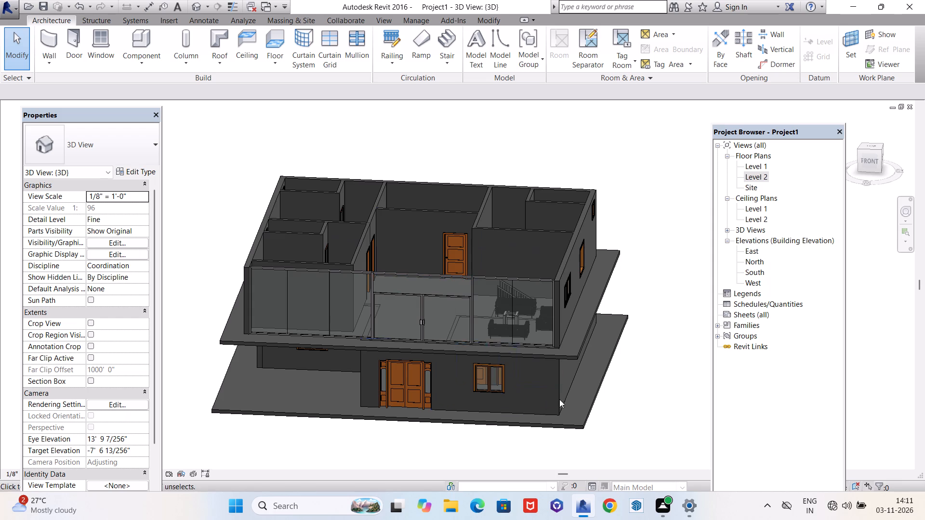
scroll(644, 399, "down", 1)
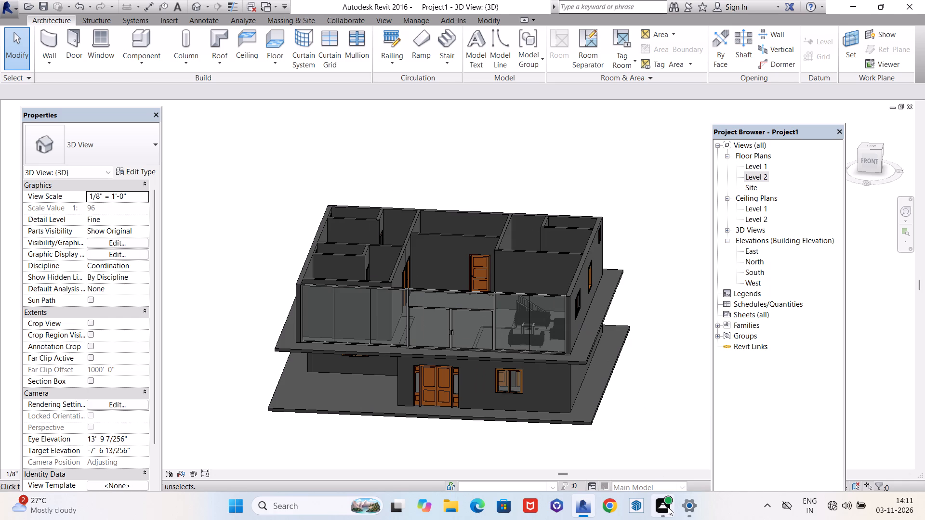
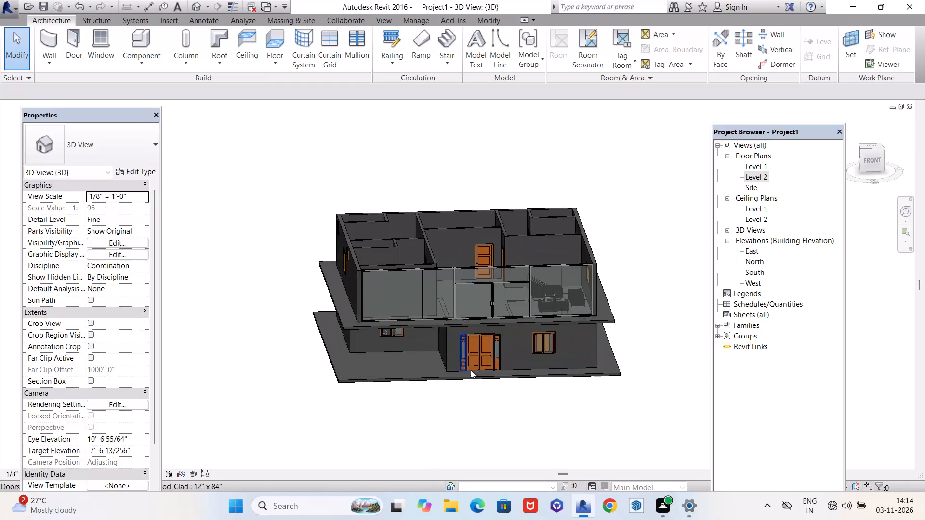
Examine Level 2's layout and the stair railings beside the seating area in the 3D view.
scroll(429, 319, "down", 5)
middle_click_drag(427, 285, 414, 447, "shift")
scroll(530, 314, "up", 5)
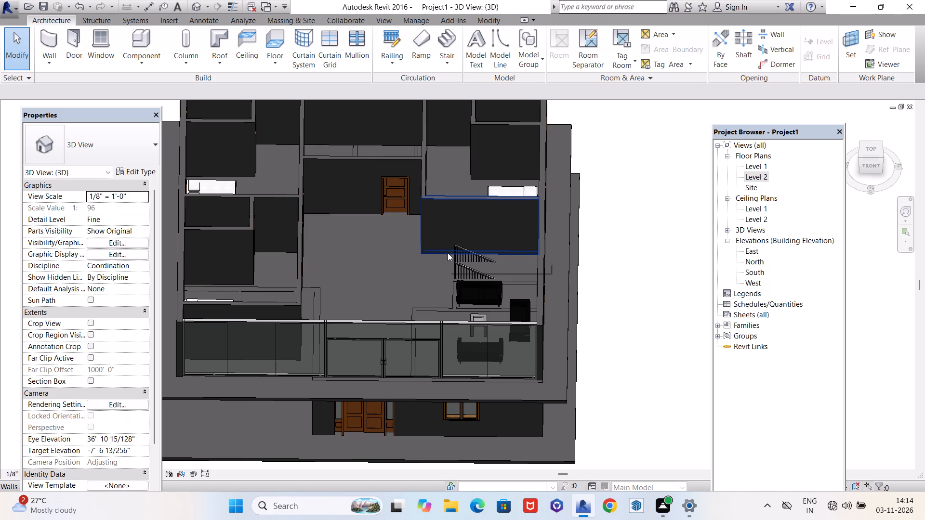
scroll(515, 267, "down", 2)
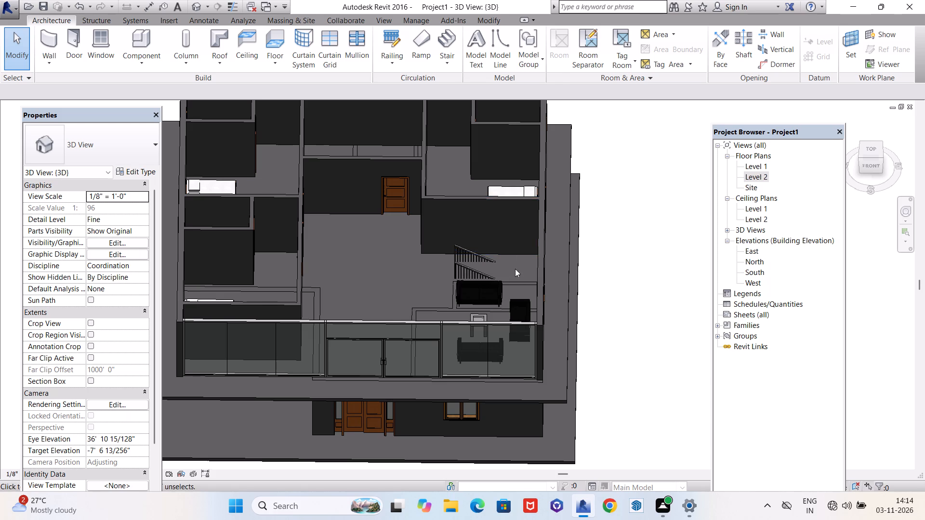
middle_click_drag(439, 252, 509, 315)
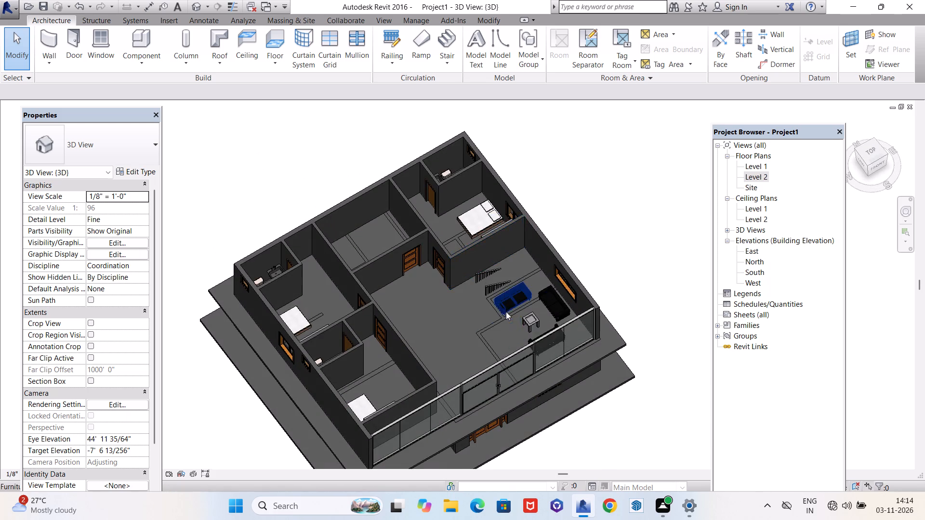
scroll(506, 310, "up", 4)
scroll(454, 280, "up", 6)
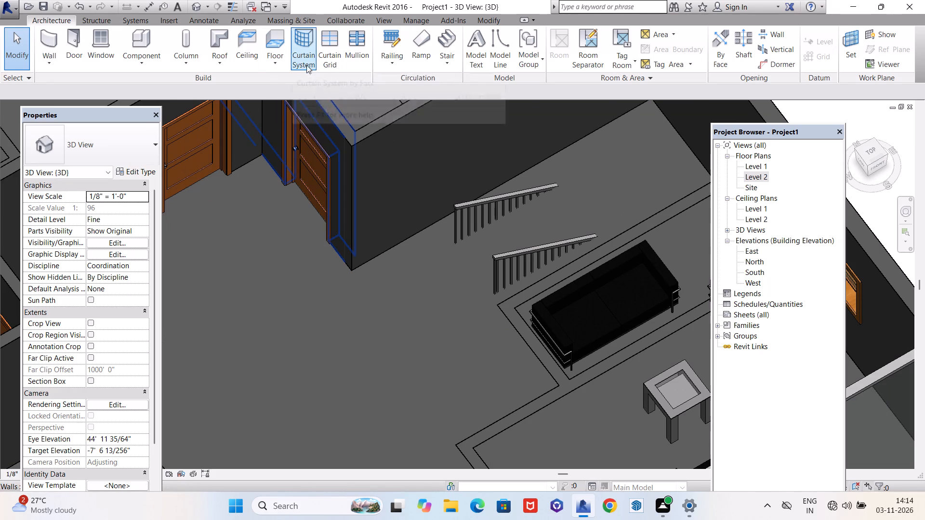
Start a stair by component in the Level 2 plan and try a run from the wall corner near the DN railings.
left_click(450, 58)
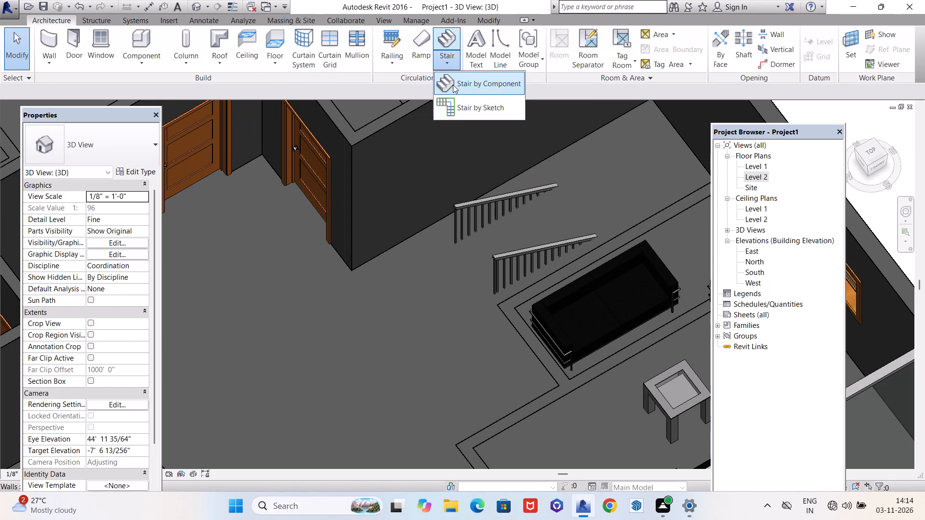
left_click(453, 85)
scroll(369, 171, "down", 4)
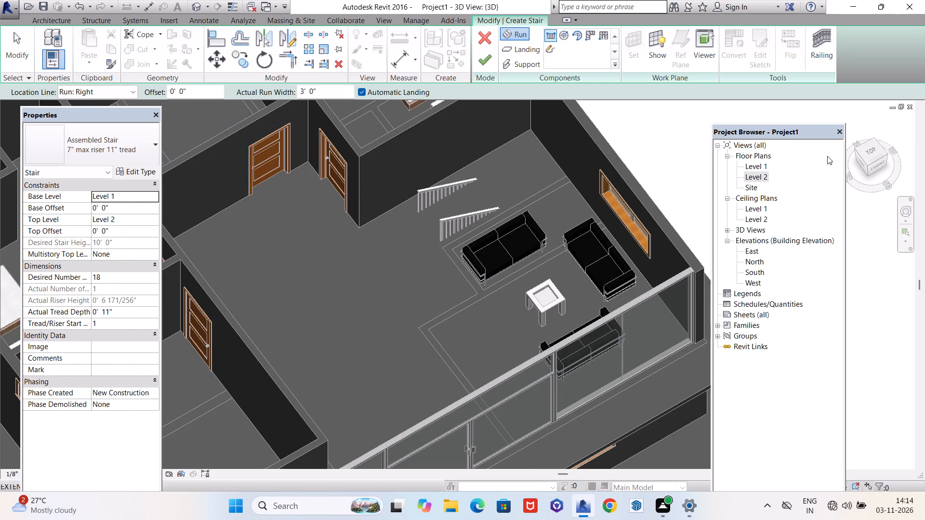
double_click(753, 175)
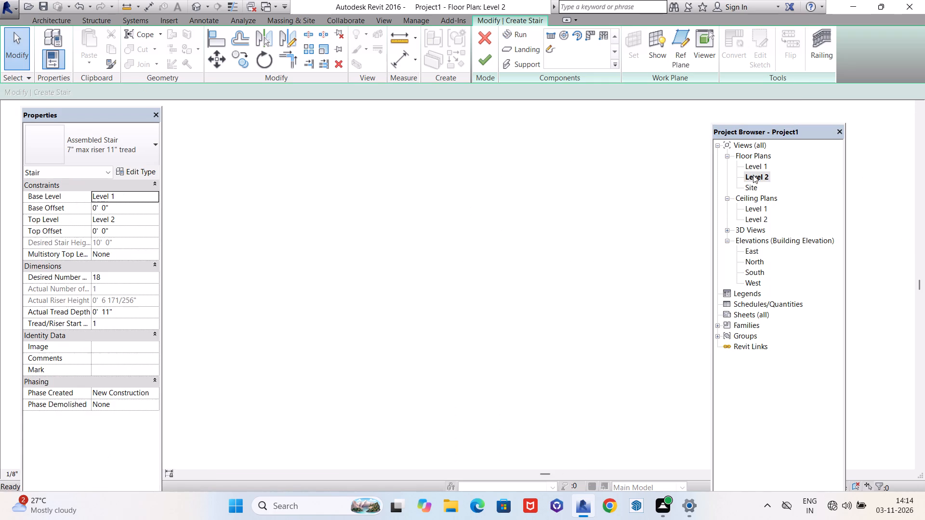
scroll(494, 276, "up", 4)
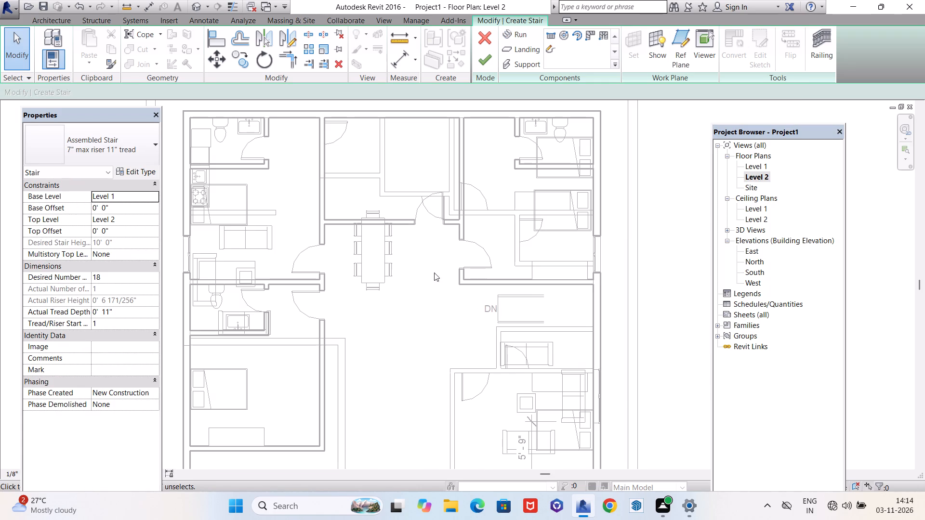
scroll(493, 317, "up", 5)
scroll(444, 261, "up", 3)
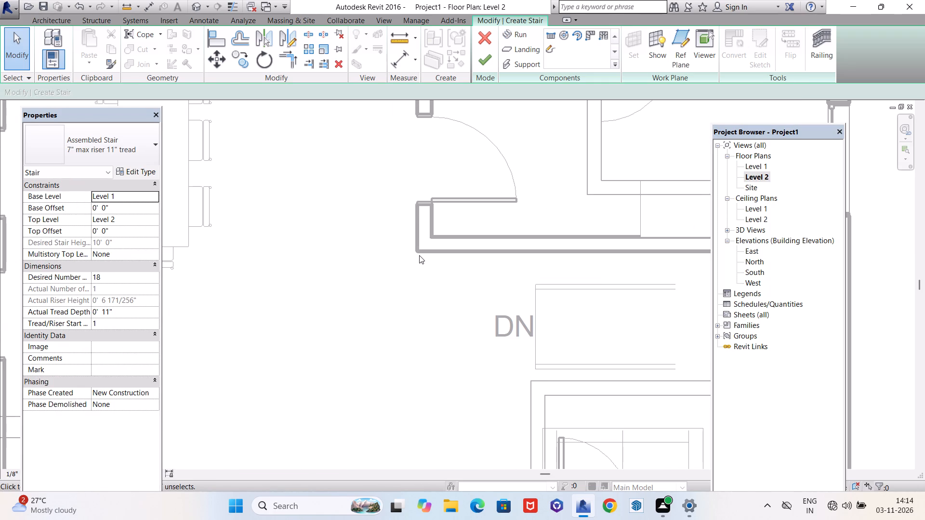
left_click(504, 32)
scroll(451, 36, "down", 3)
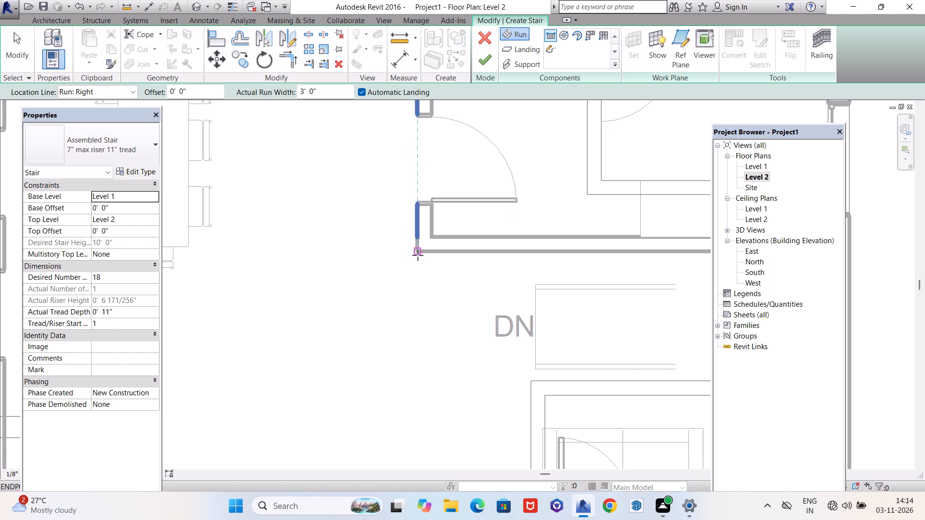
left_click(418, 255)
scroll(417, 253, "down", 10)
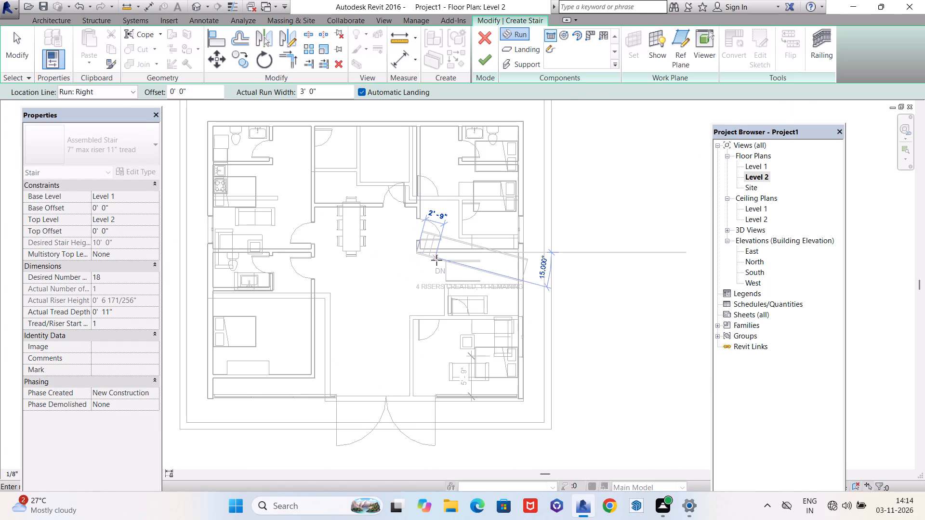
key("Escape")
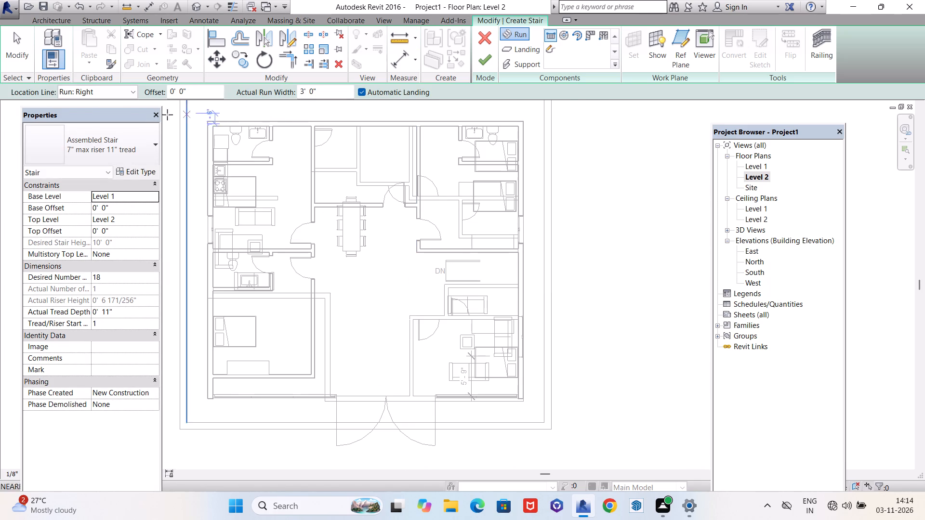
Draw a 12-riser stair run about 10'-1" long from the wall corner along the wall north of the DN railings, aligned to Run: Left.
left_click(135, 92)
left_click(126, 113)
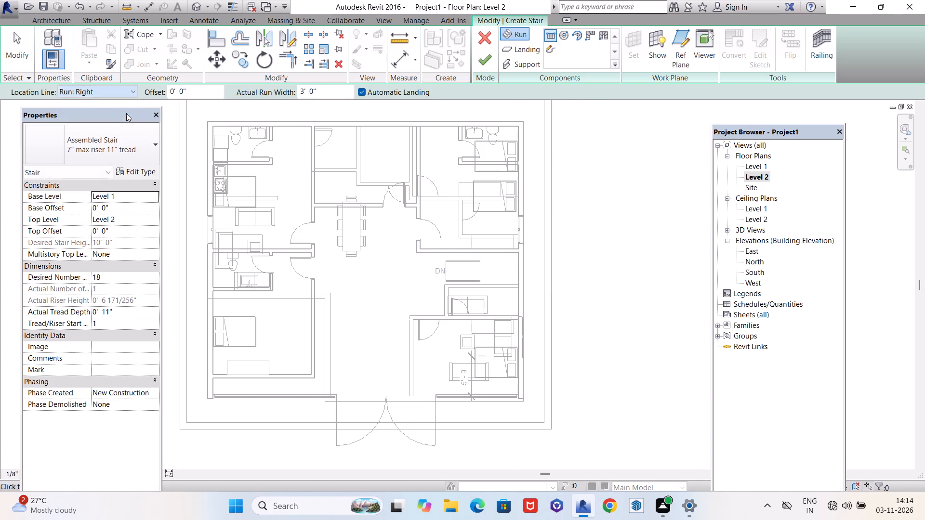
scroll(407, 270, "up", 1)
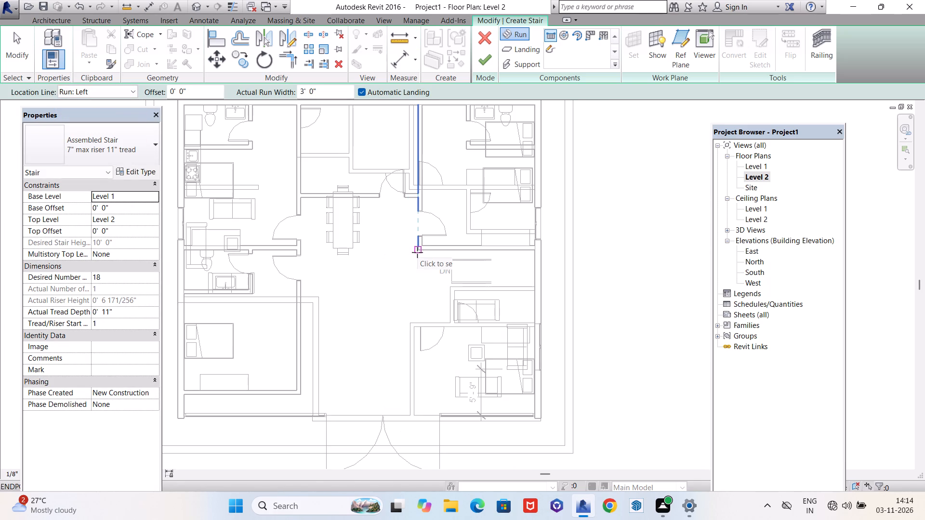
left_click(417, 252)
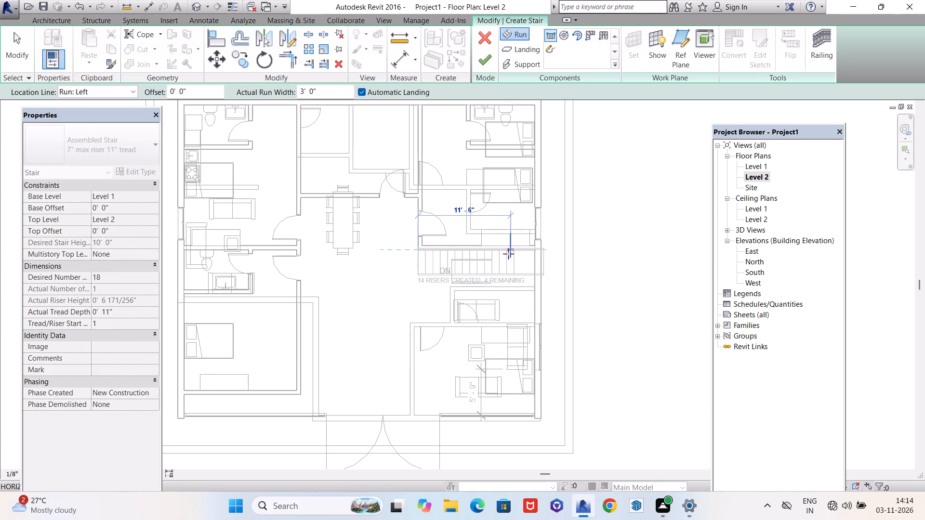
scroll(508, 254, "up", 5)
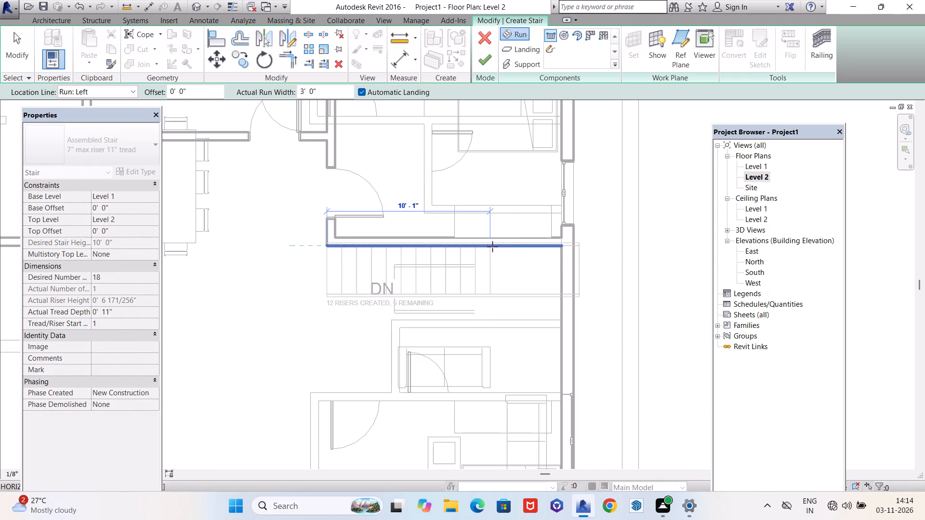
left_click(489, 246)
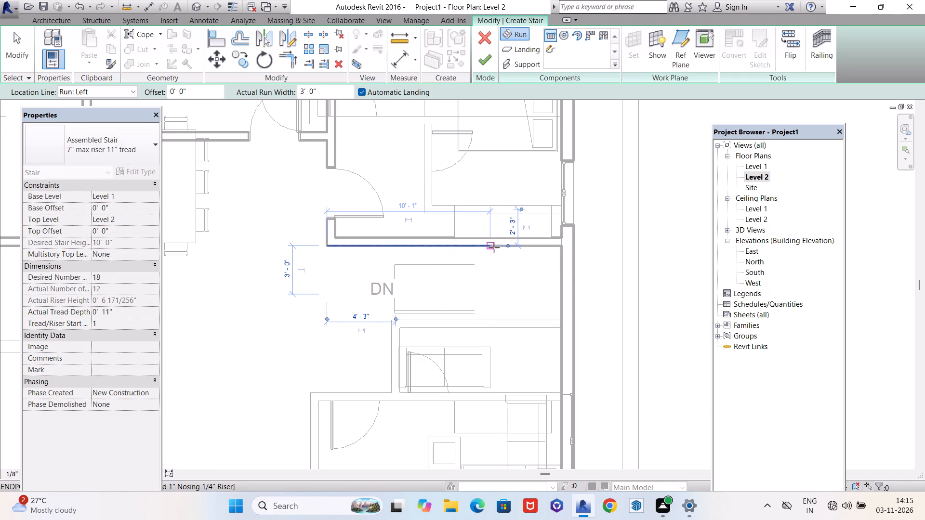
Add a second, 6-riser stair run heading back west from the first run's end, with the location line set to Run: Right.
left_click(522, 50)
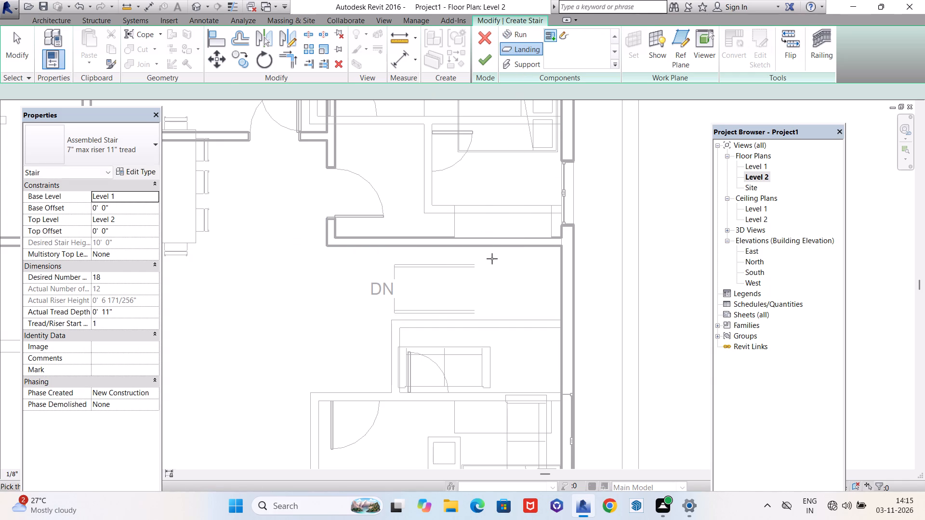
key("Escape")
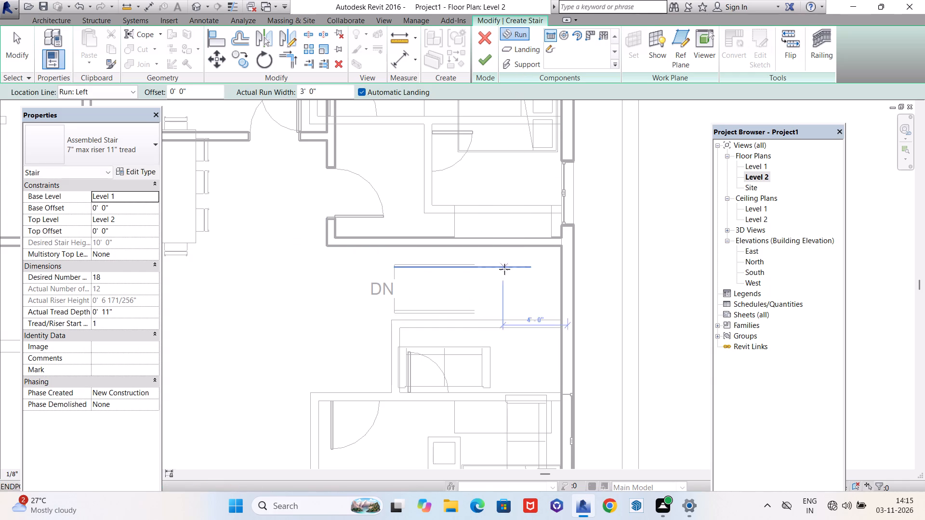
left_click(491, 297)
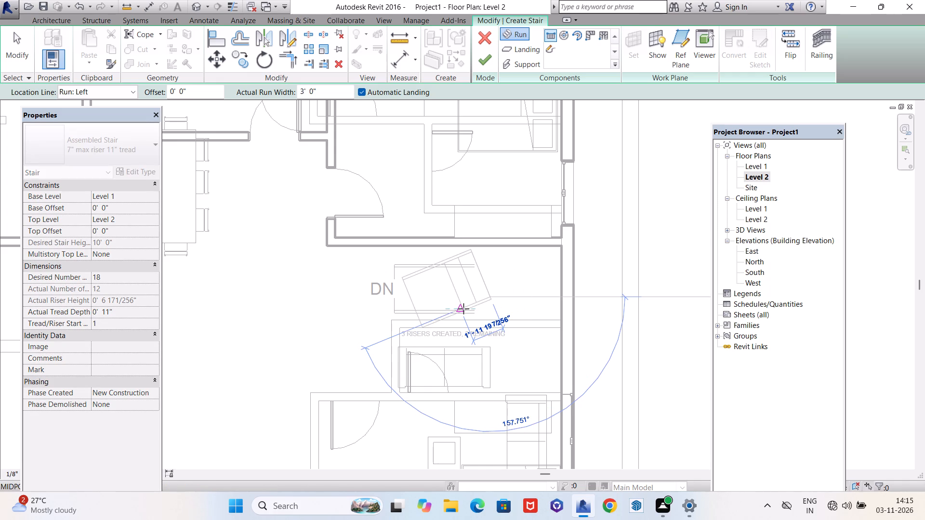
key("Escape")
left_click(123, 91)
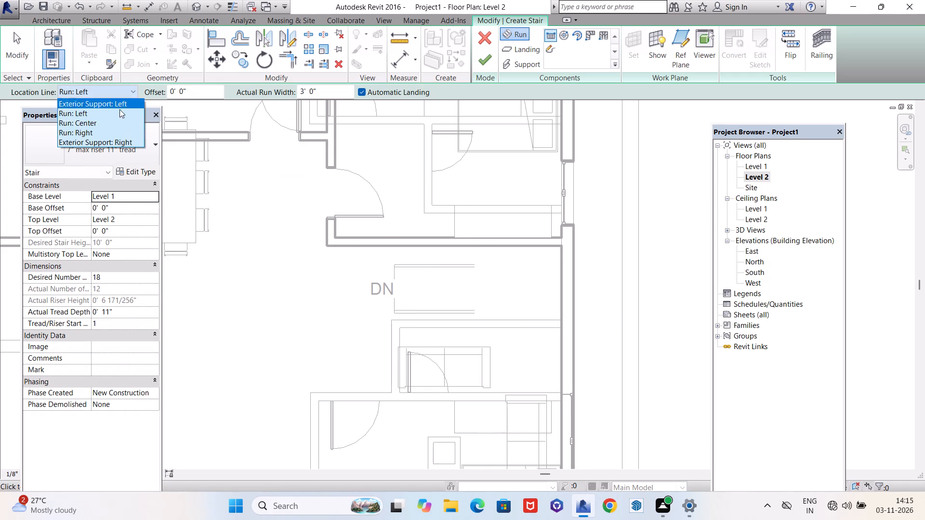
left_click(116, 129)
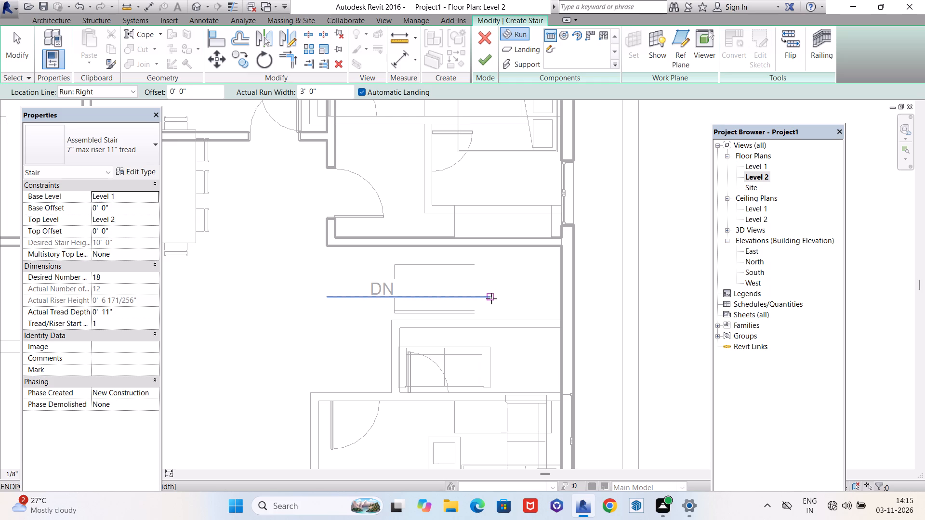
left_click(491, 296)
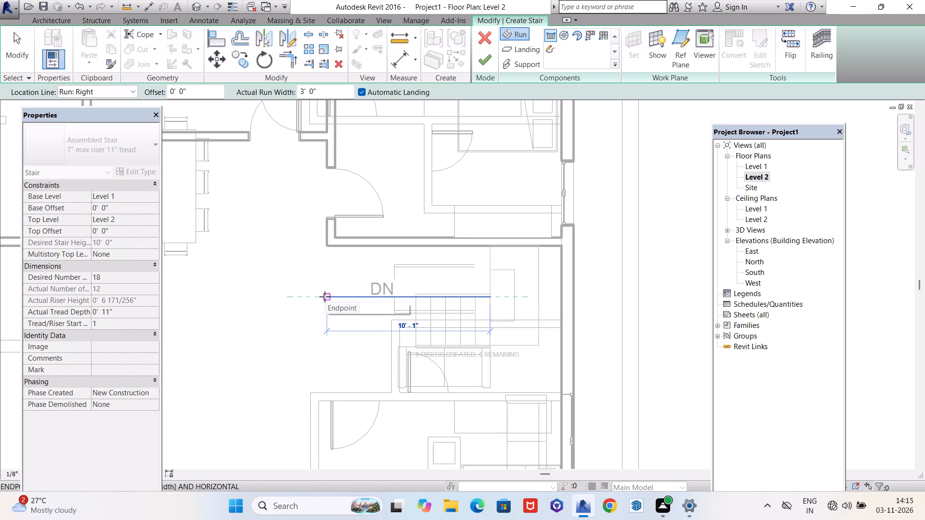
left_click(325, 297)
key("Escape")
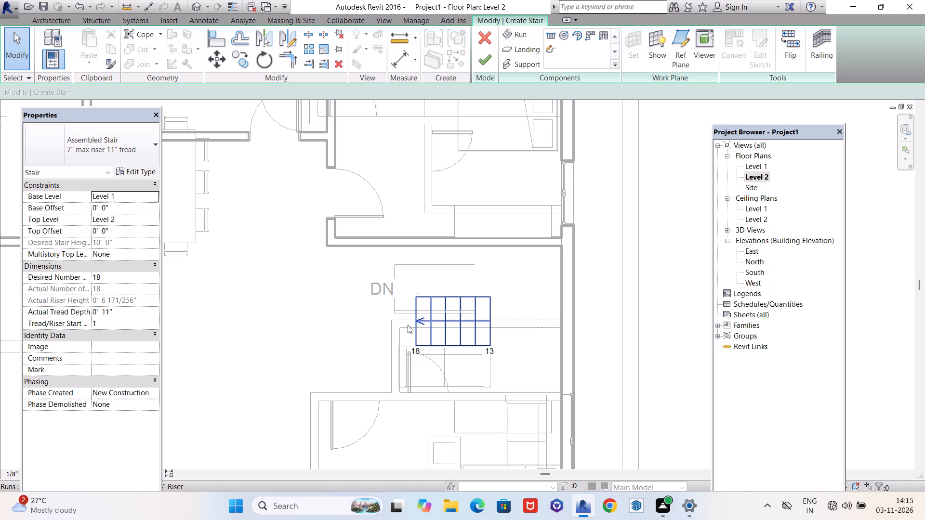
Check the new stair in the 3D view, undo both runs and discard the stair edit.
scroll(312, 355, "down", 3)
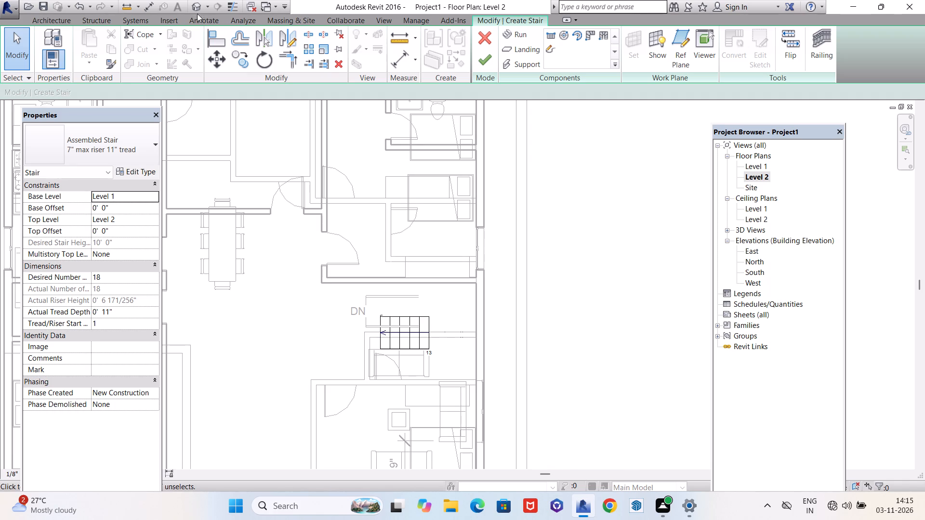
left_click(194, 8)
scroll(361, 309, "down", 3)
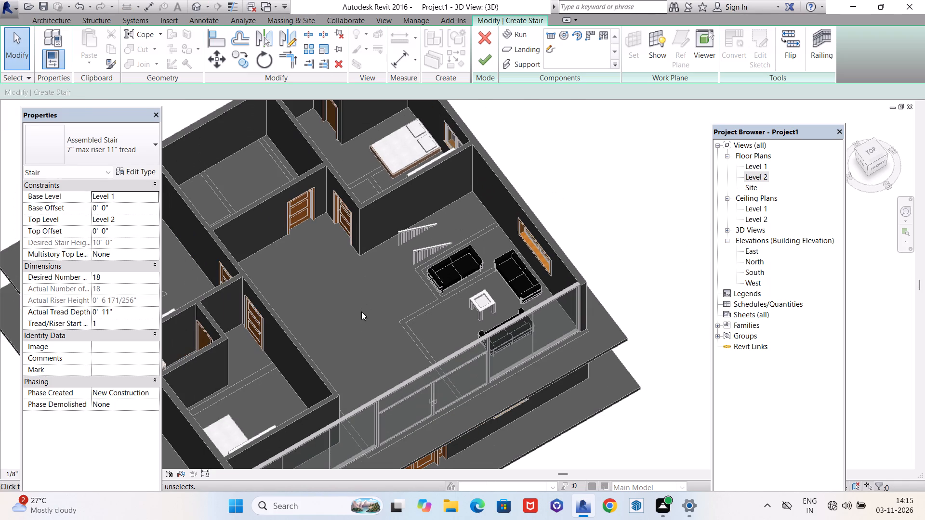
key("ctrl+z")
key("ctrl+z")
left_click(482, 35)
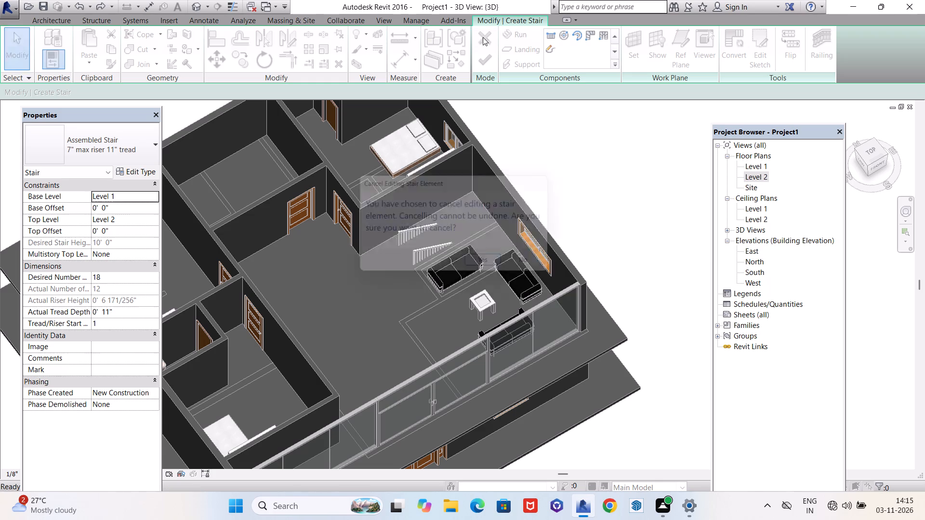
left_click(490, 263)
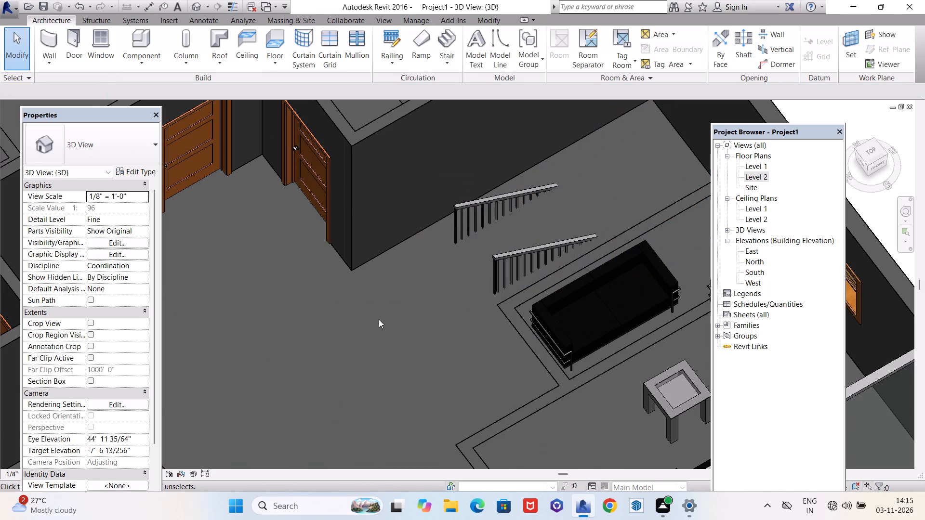
Examine the house's front facade in the 3D view, focusing on the ground-floor entrance door and the slab edge before it.
scroll(362, 332, "down", 4)
scroll(432, 317, "down", 8)
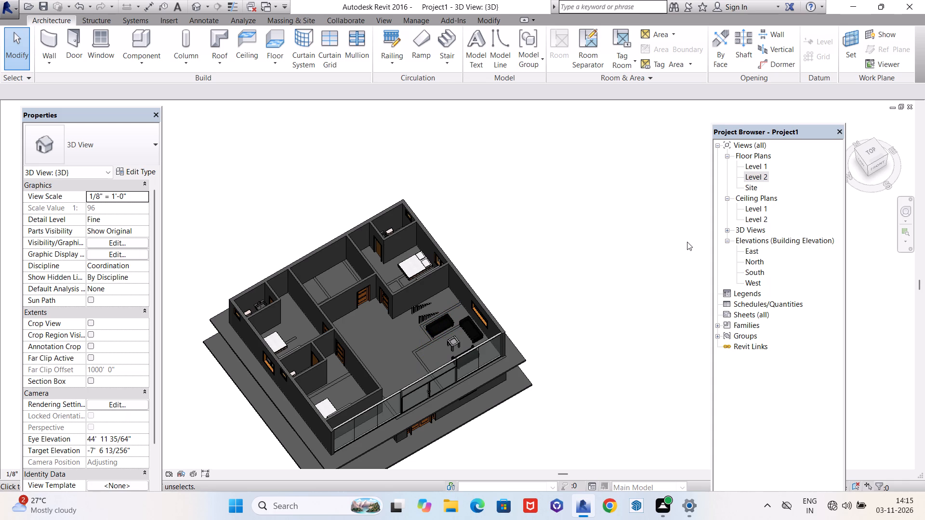
scroll(627, 222, "down", 4)
middle_click_drag(566, 365, 541, 247, "shift")
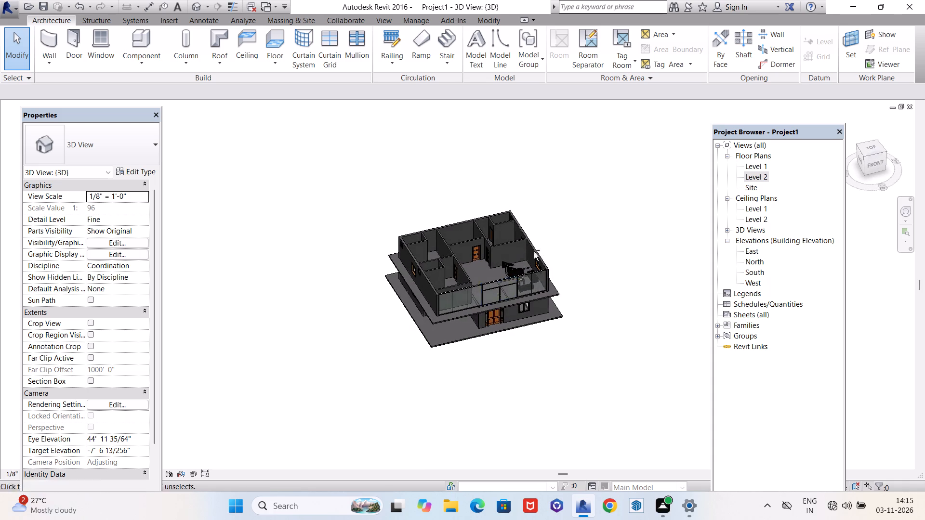
scroll(495, 331, "up", 10)
scroll(484, 330, "down", 5)
middle_click_drag(434, 347, 303, 291, "shift")
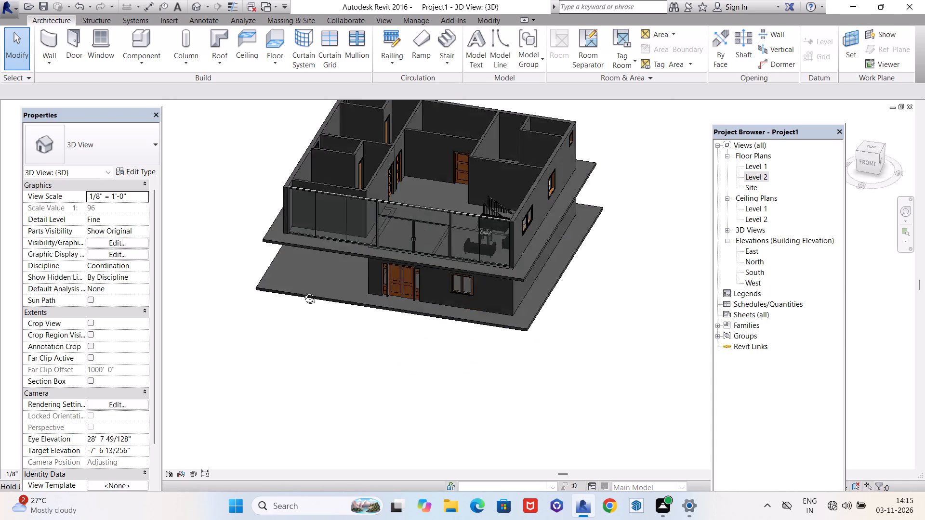
middle_click_drag(303, 291, 418, 174, "shift")
scroll(458, 269, "up", 5)
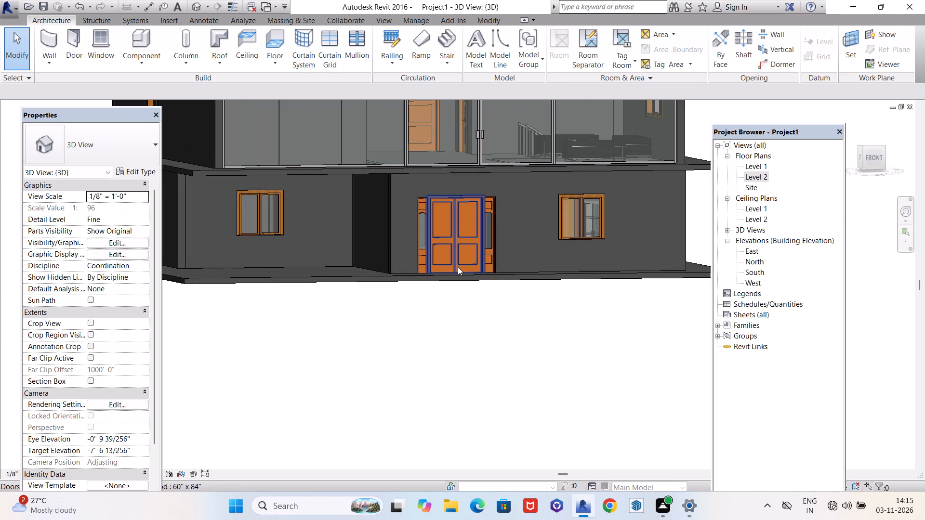
middle_click_drag(434, 256, 454, 289, "shift")
scroll(485, 308, "up", 6)
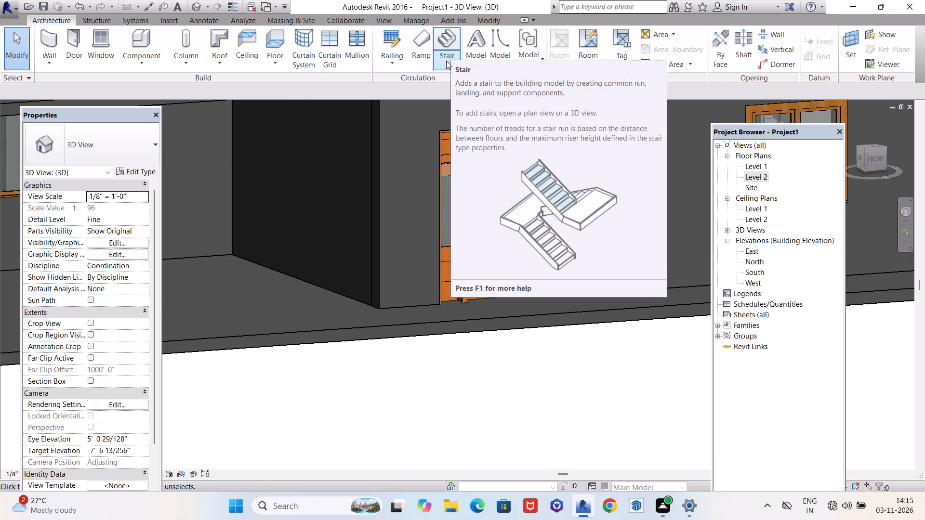
scroll(440, 51, "down", 4)
scroll(356, 252, "down", 4)
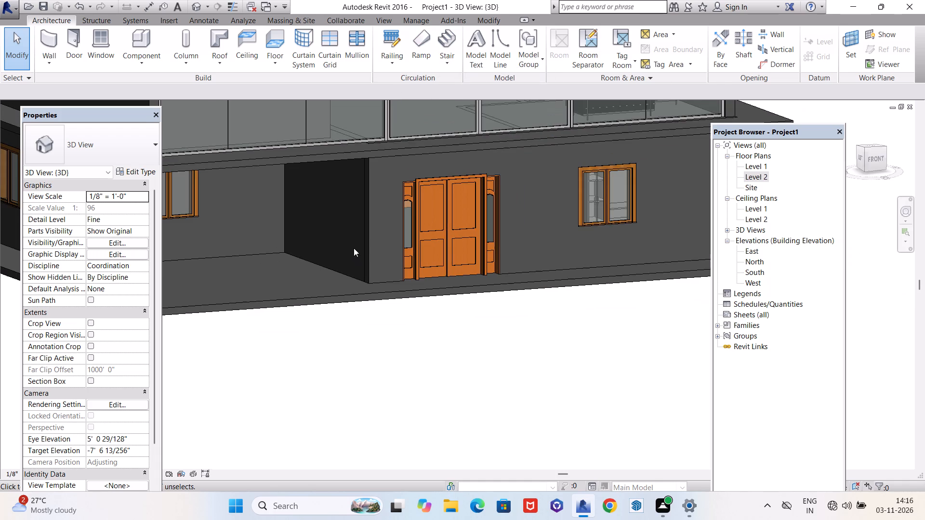
Examine the ground-floor entrance door, the recess beside it and the overall front facade in the 3D view.
scroll(422, 236, "up", 3)
middle_click_drag(423, 236, 403, 214)
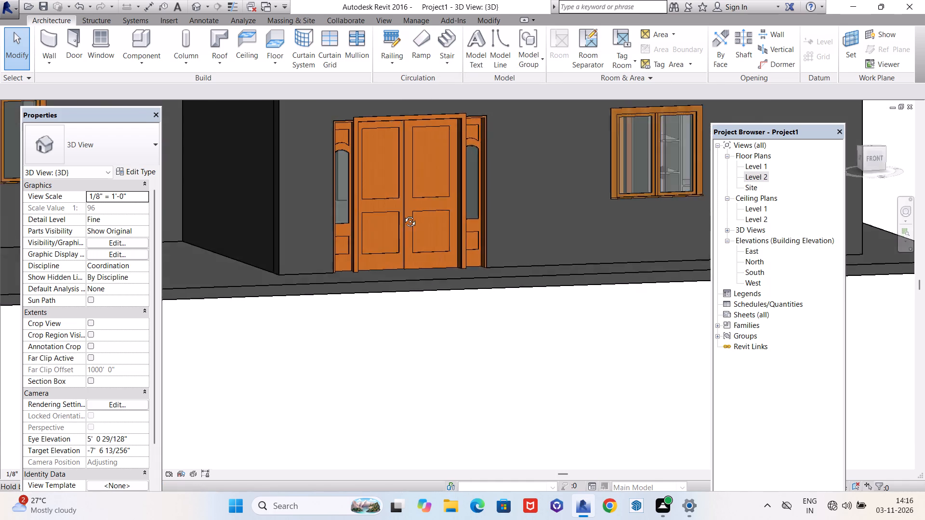
middle_click_drag(403, 214, 426, 232)
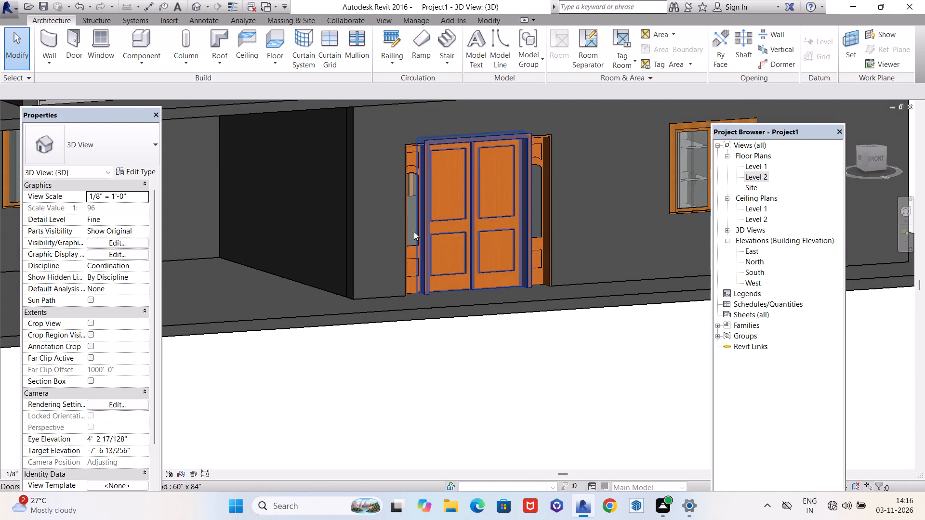
scroll(391, 229, "down", 5)
middle_click_drag(379, 221, 394, 279, "shift")
scroll(380, 281, "down", 2)
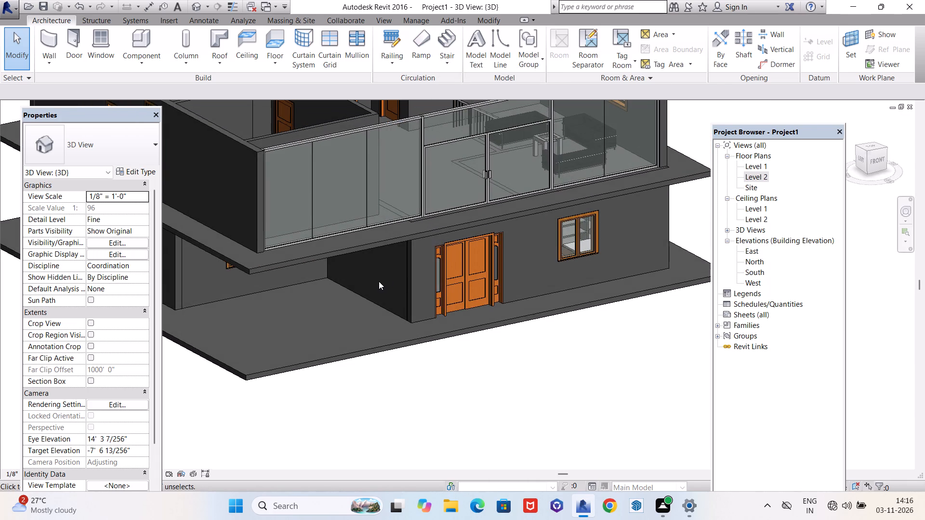
scroll(379, 281, "down", 2)
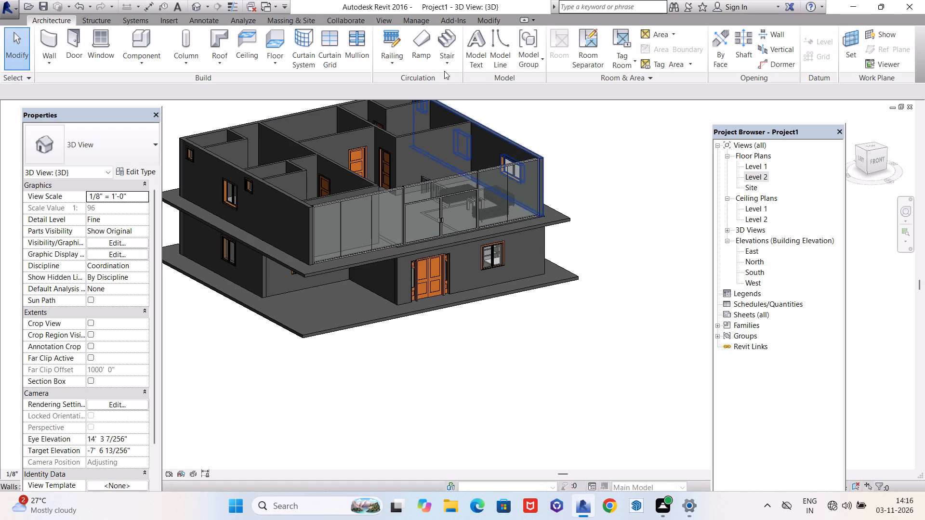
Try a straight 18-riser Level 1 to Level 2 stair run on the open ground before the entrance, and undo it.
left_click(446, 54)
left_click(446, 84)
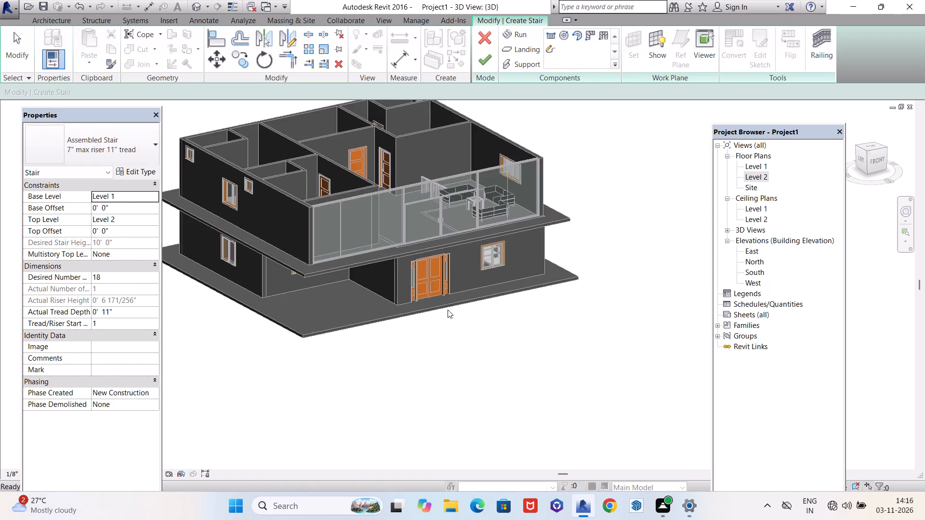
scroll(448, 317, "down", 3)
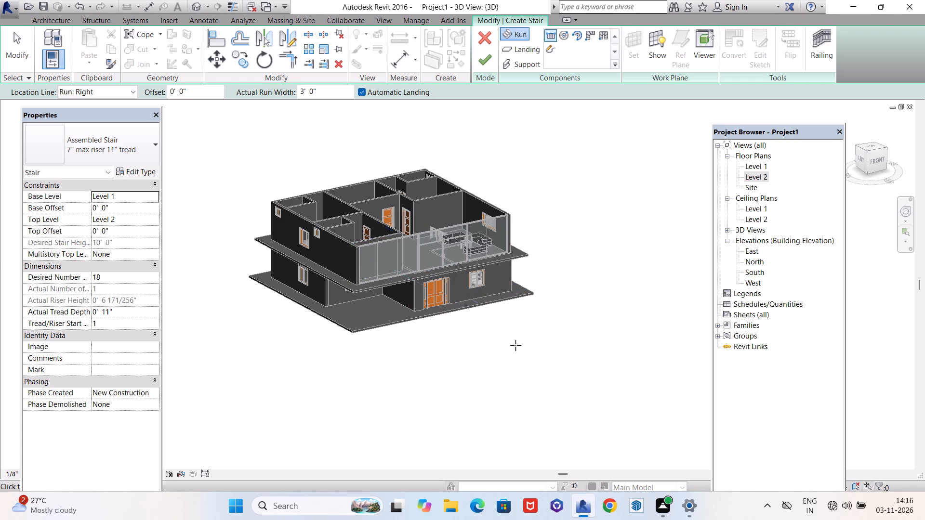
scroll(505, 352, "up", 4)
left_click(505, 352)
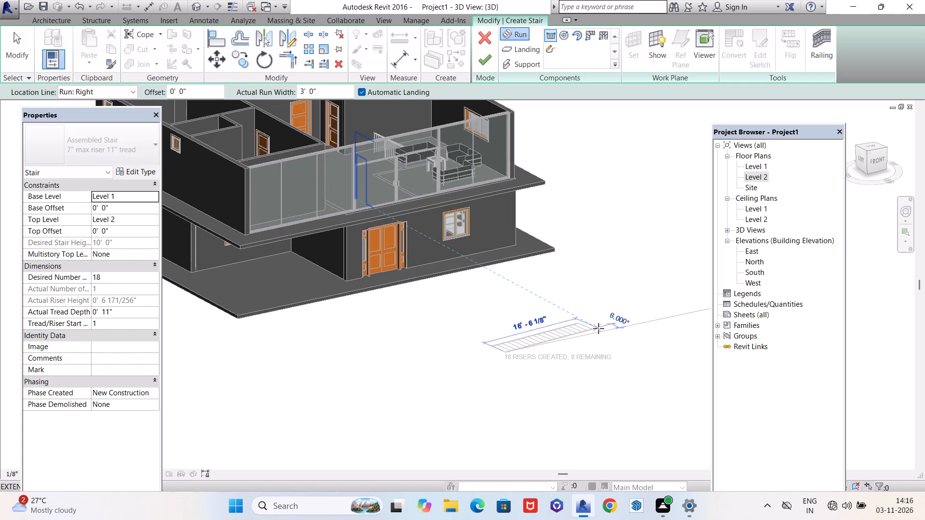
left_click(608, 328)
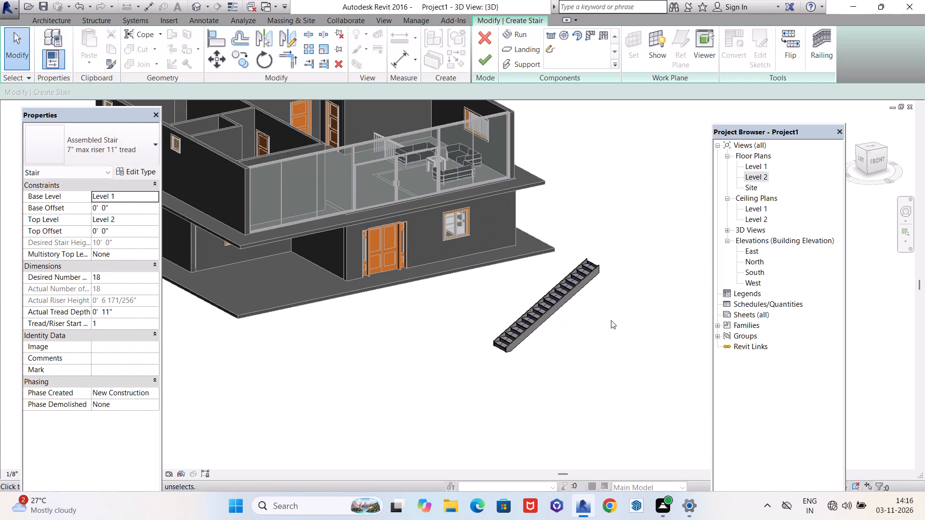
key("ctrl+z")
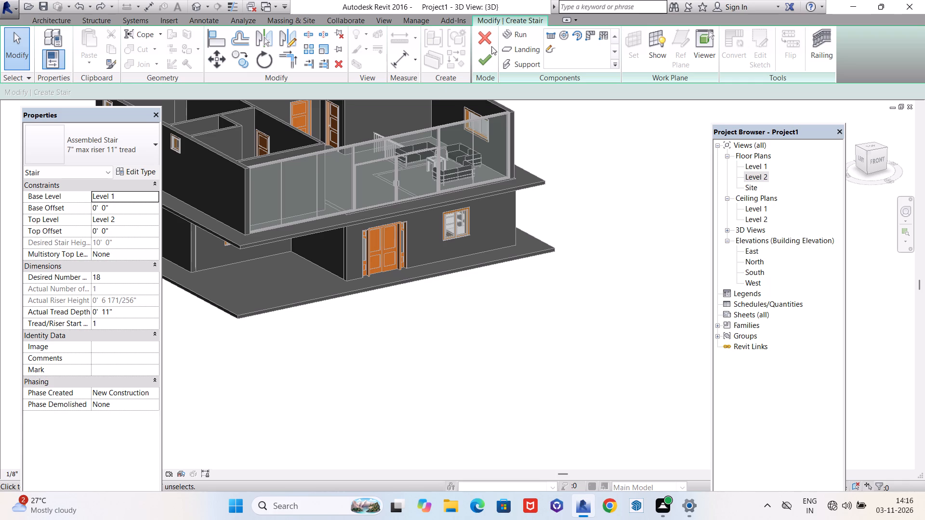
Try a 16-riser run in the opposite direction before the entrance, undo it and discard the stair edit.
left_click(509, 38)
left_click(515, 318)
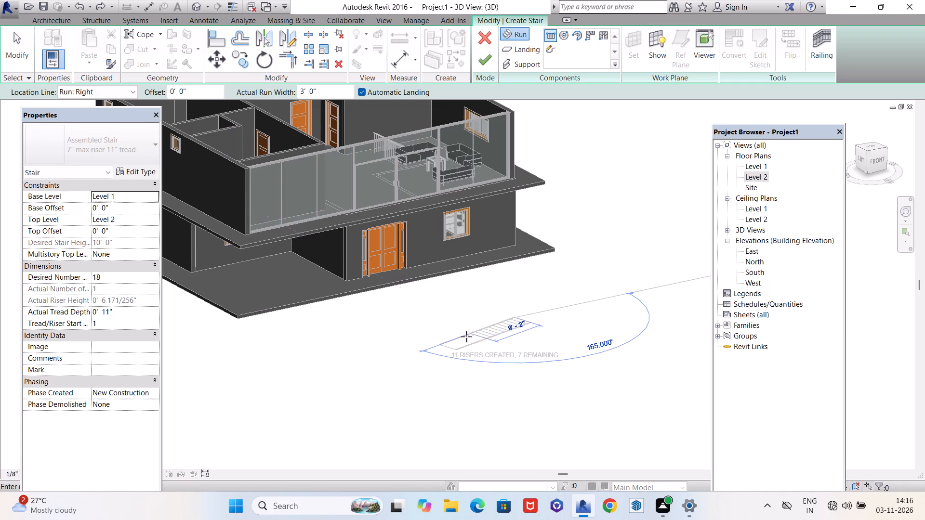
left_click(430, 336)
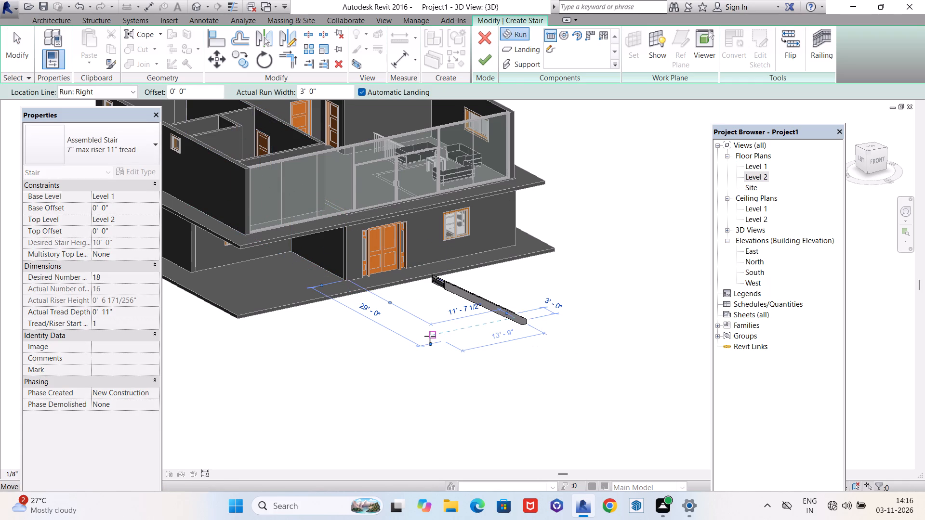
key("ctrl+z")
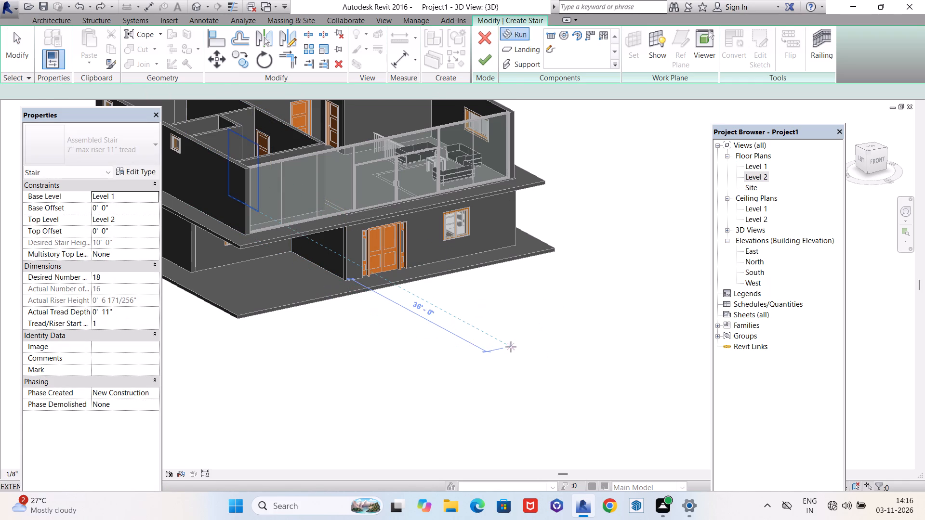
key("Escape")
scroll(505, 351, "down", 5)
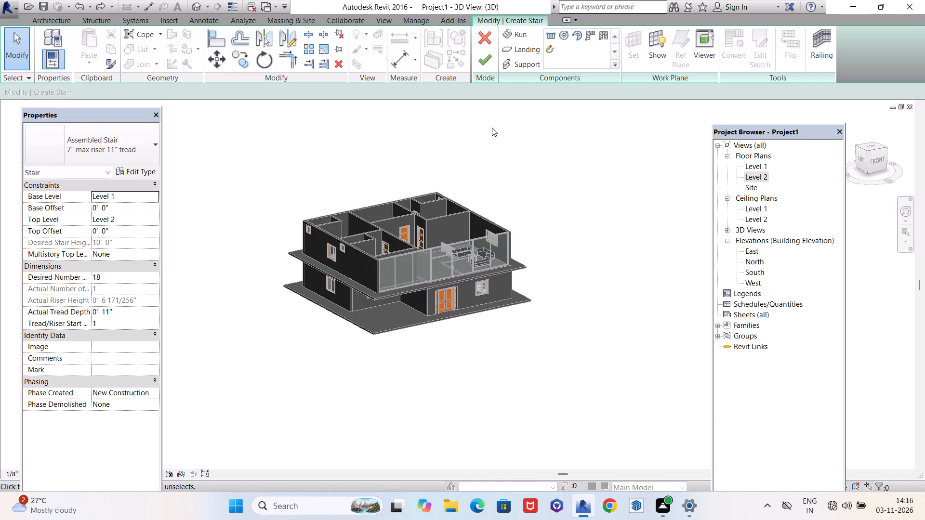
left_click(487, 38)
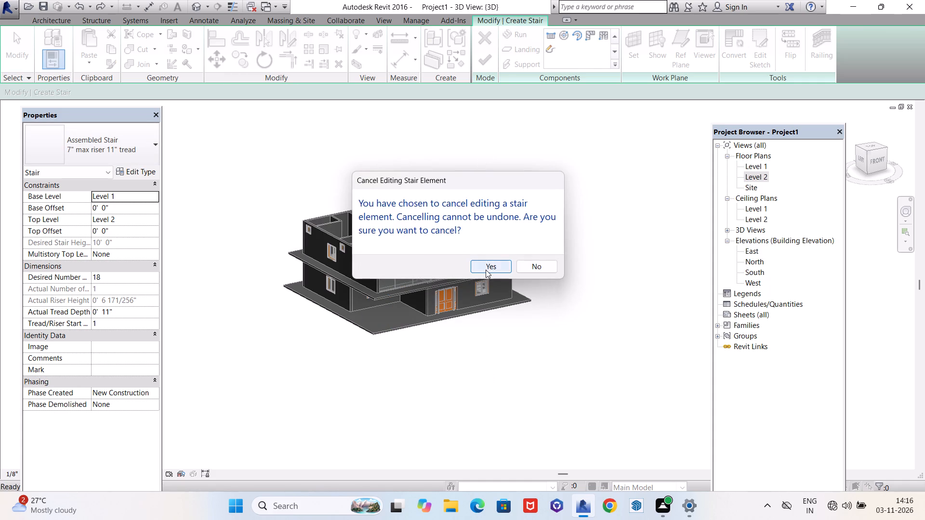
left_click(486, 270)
Examine the front facade in 3D, focusing on the Level 2 glass wall and its double storefront door's properties.
scroll(502, 324, "down", 4)
middle_click_drag(475, 332, 447, 337)
middle_click_drag(421, 342, 500, 375)
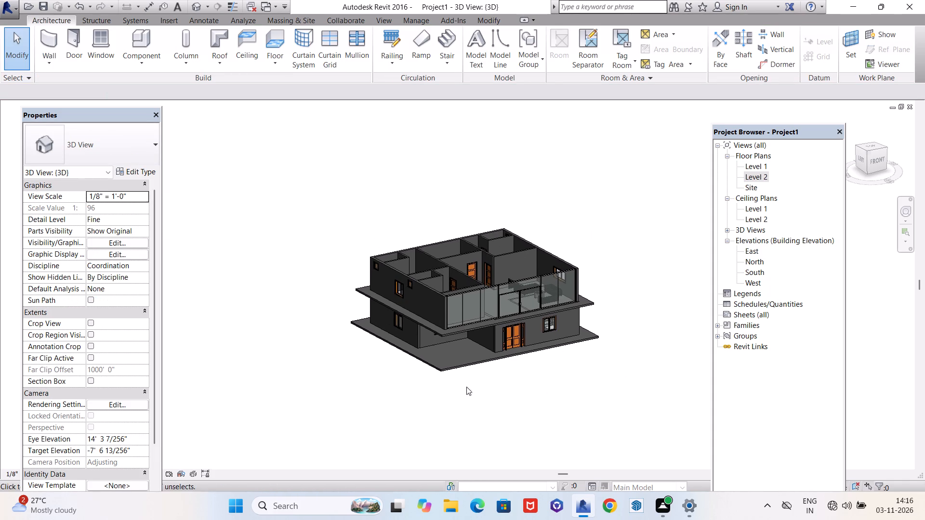
middle_click_drag(464, 387, 417, 328, "shift")
scroll(454, 313, "down", 1)
scroll(455, 312, "up", 1)
scroll(455, 312, "down", 1)
scroll(455, 312, "up", 8)
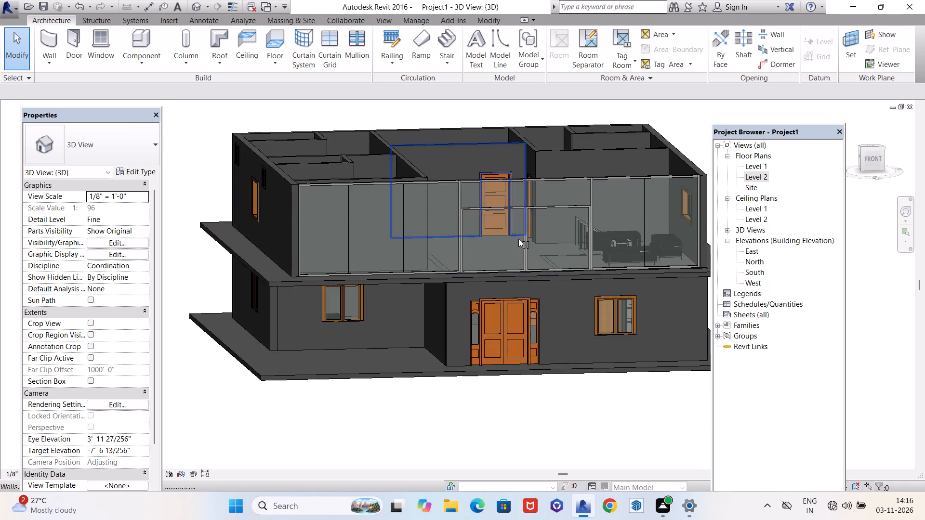
scroll(518, 239, "up", 5)
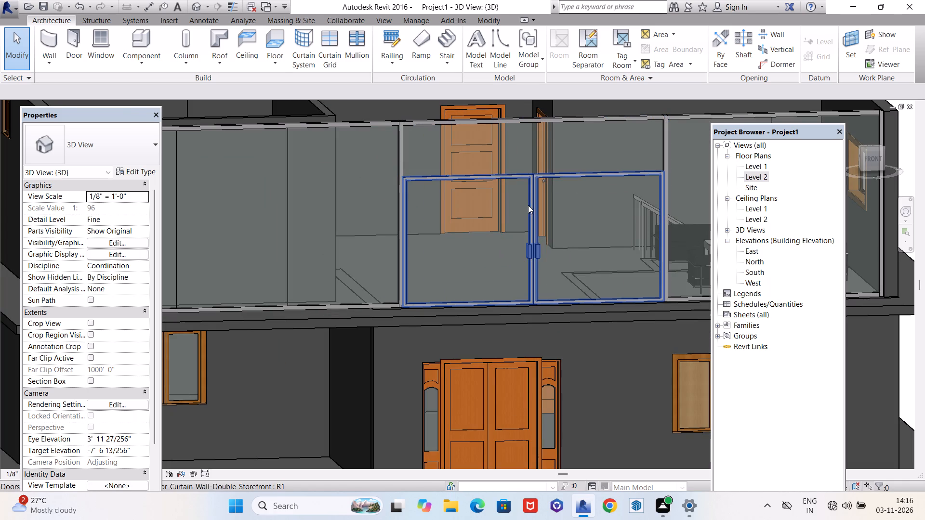
left_click(531, 202)
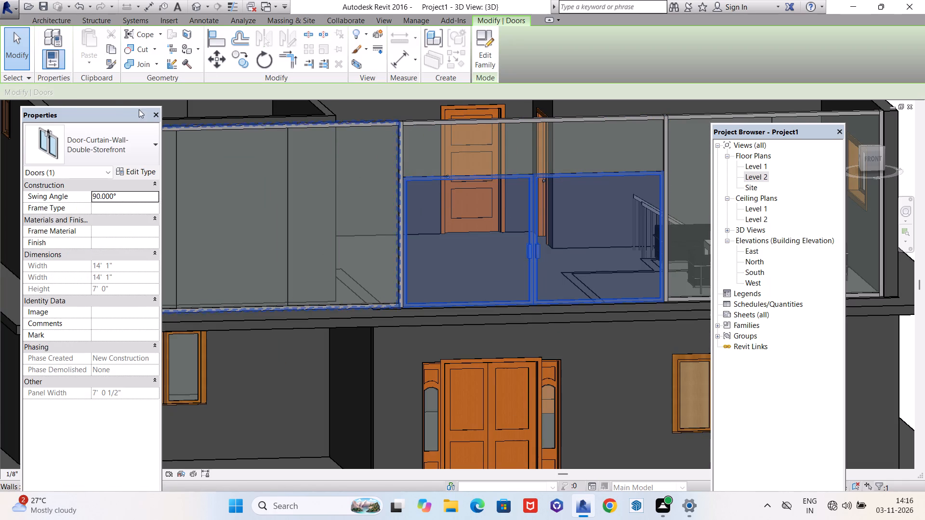
Move the Properties palette aside to uncover the view's scale and detail controls, and clear the door selection.
left_click_drag(103, 116, 138, 112)
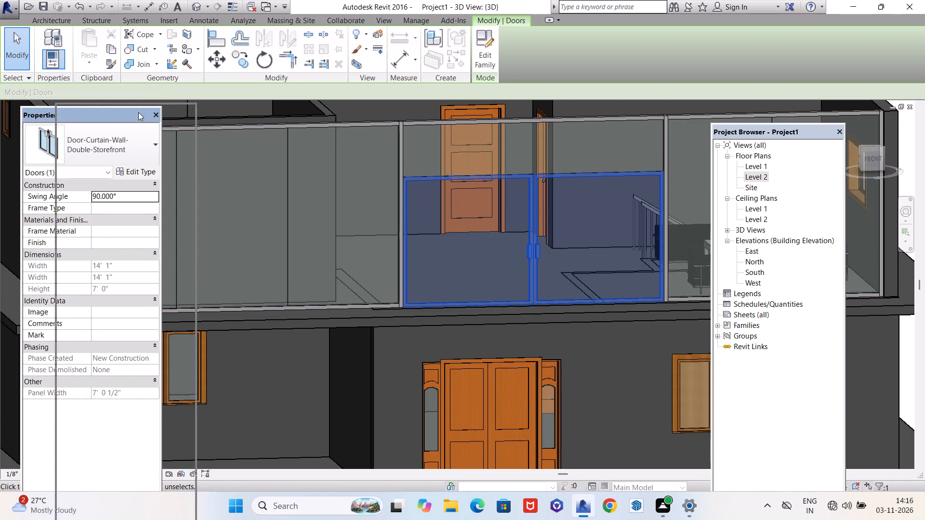
left_click_drag(138, 112, 151, 116)
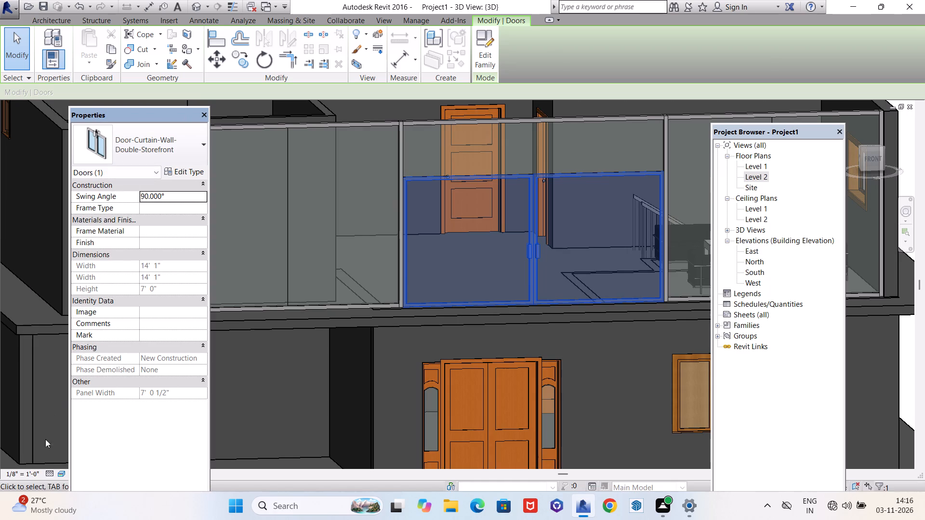
left_click(48, 472)
left_click(56, 466)
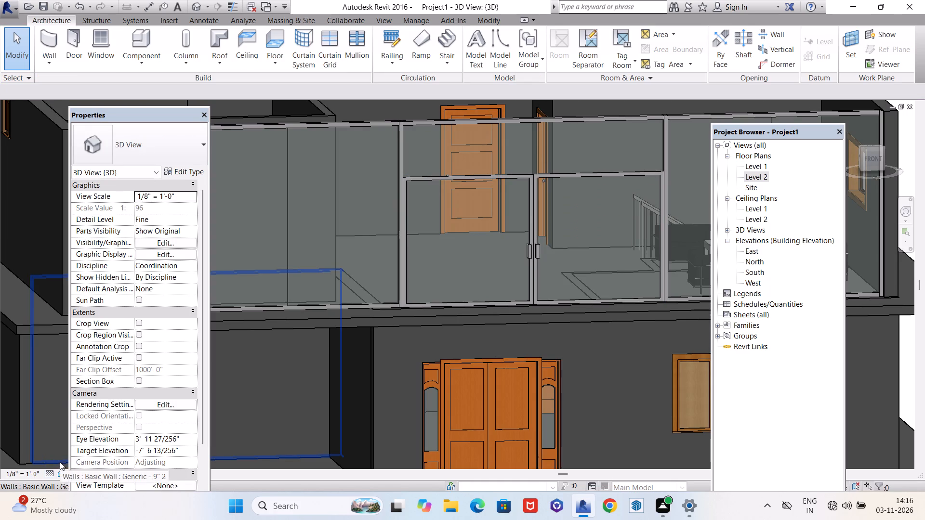
key("Escape")
Examine the recessed ground-floor wall and its window beneath the overhanging upper slab in the 3D view.
scroll(313, 362, "down", 6)
scroll(453, 330, "down", 4)
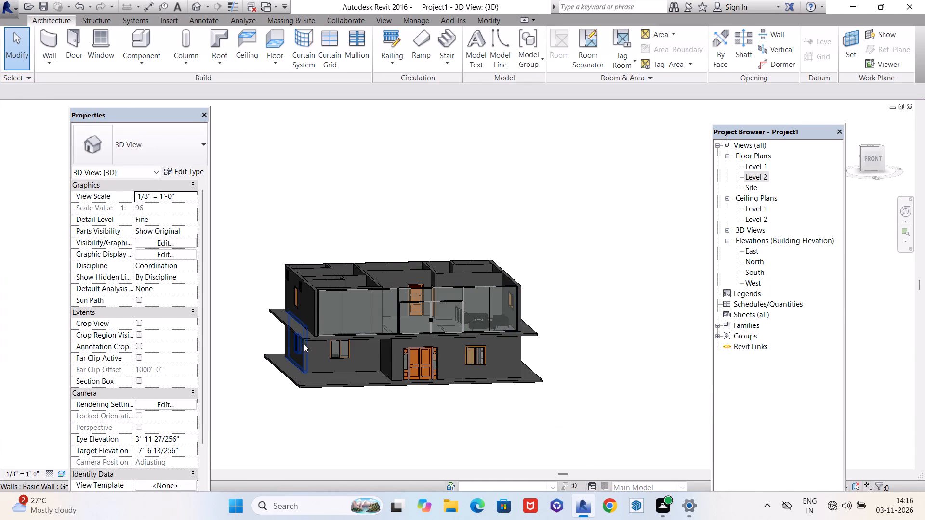
middle_click_drag(291, 333, 347, 349, "shift")
scroll(348, 380, "up", 3)
scroll(348, 380, "down", 1)
scroll(348, 380, "up", 4)
scroll(404, 376, "up", 6)
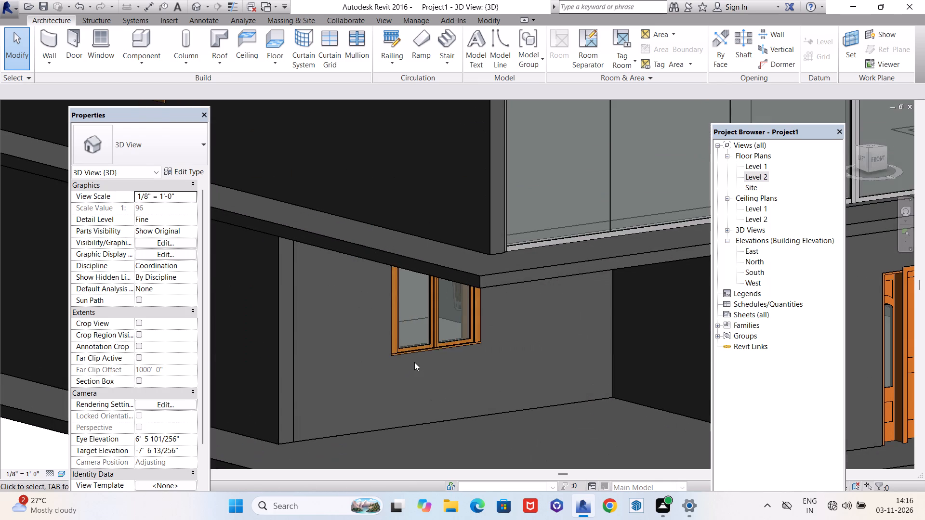
scroll(430, 348, "up", 4)
scroll(430, 348, "down", 5)
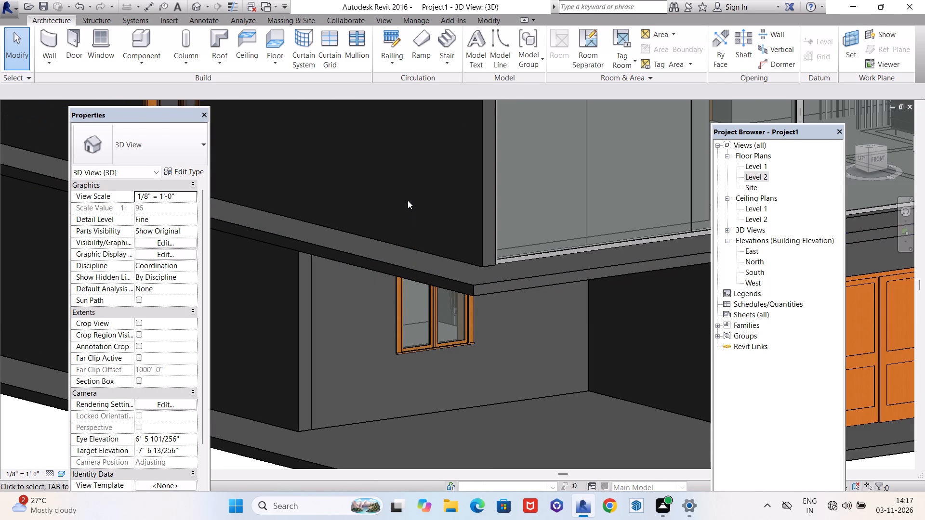
scroll(336, 240, "down", 3)
scroll(268, 250, "down", 5)
scroll(320, 261, "down", 2)
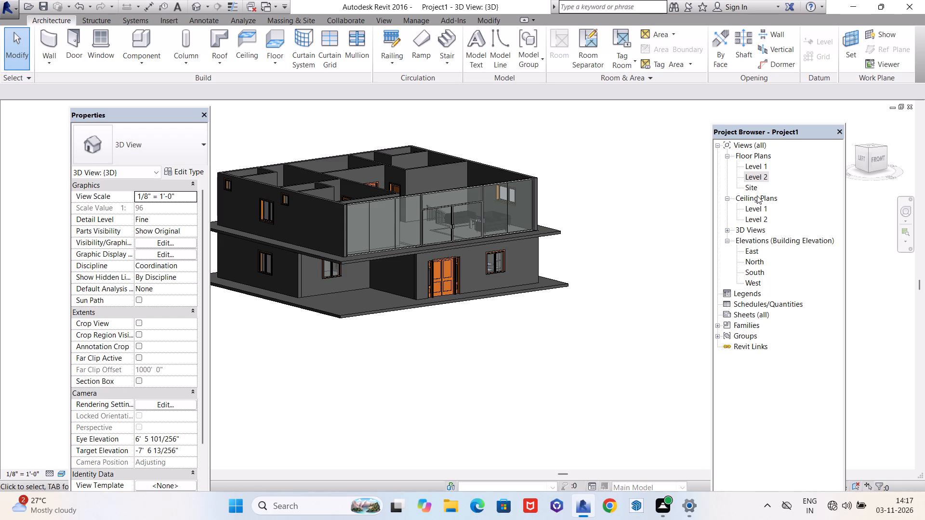
Load the TV Stand family from the US Imperial Furniture library with the Level 2 floor plan open.
double_click(756, 180)
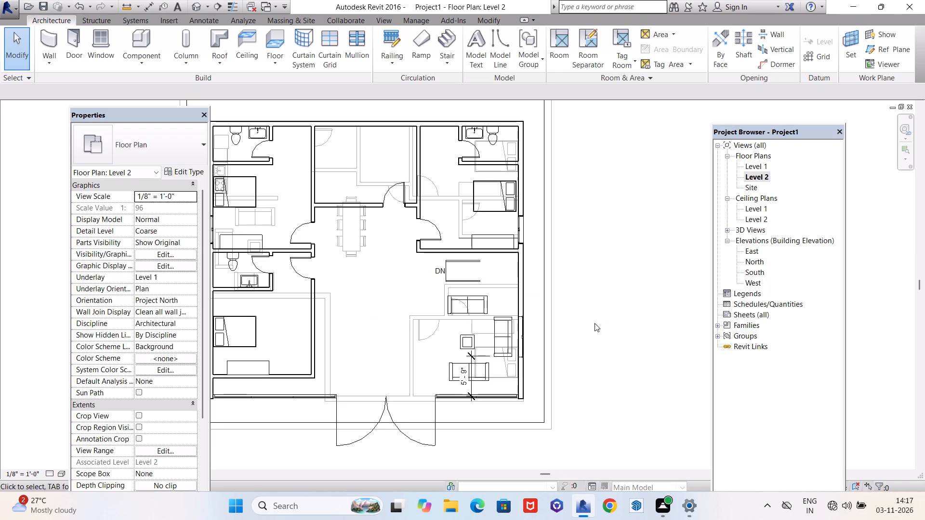
scroll(595, 323, "down", 4)
scroll(453, 319, "up", 5)
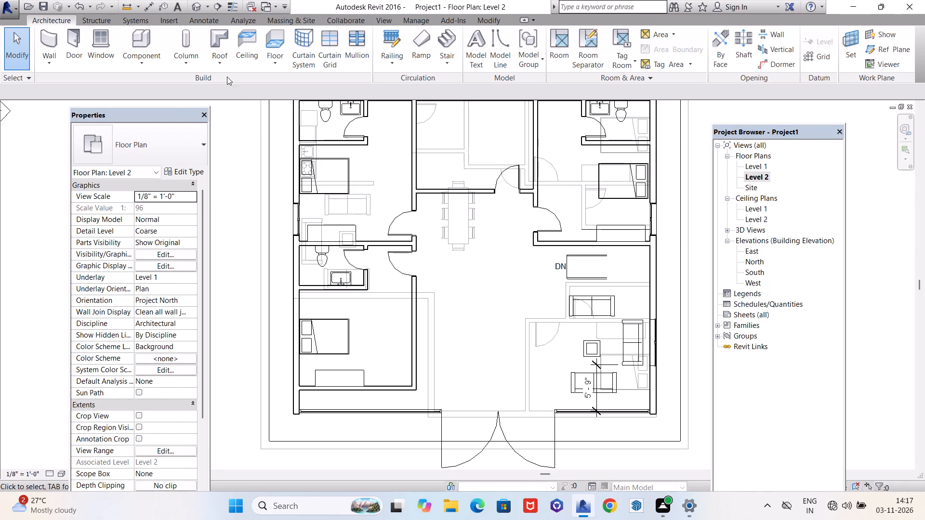
left_click(135, 41)
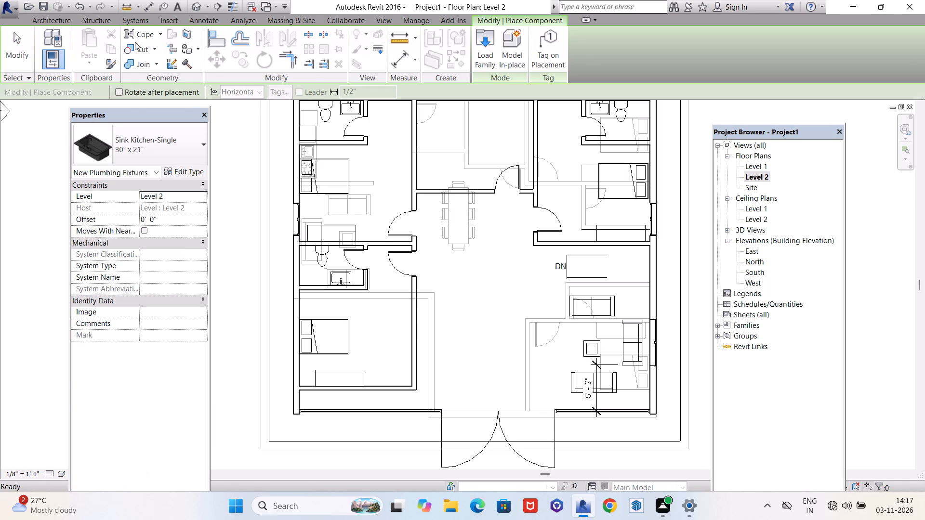
left_click(482, 44)
scroll(474, 286, "down", 1)
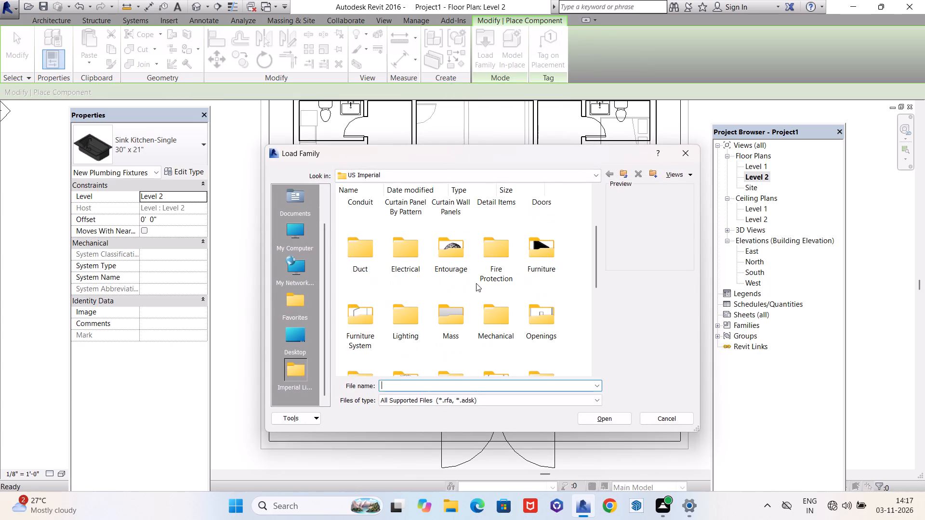
double_click(544, 252)
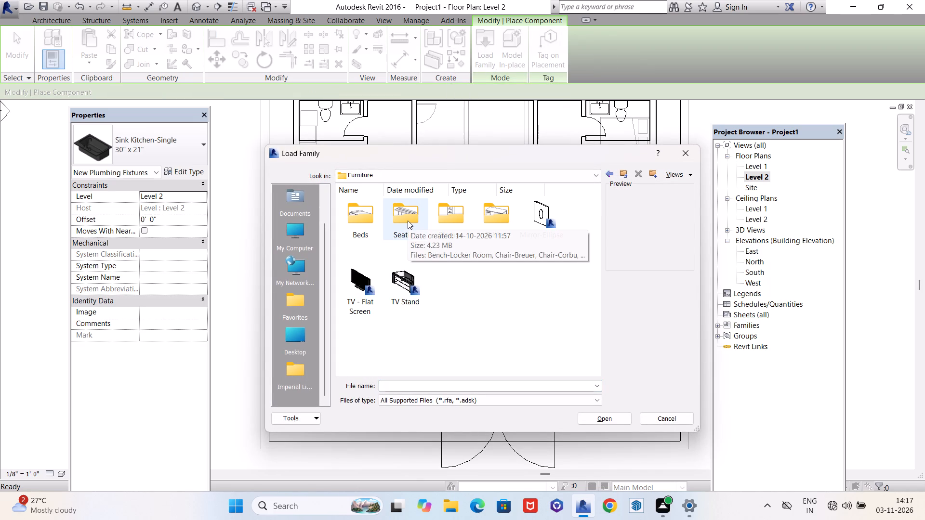
left_click(403, 274)
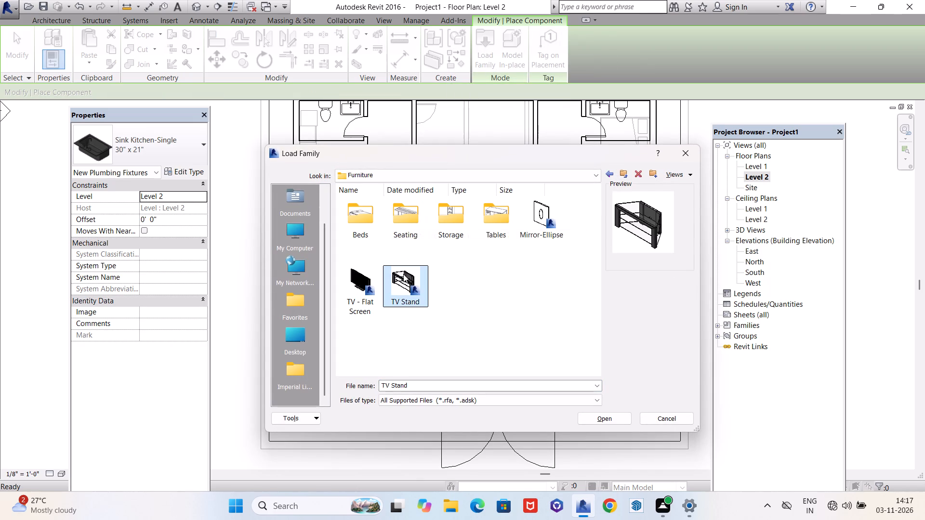
left_click(605, 422)
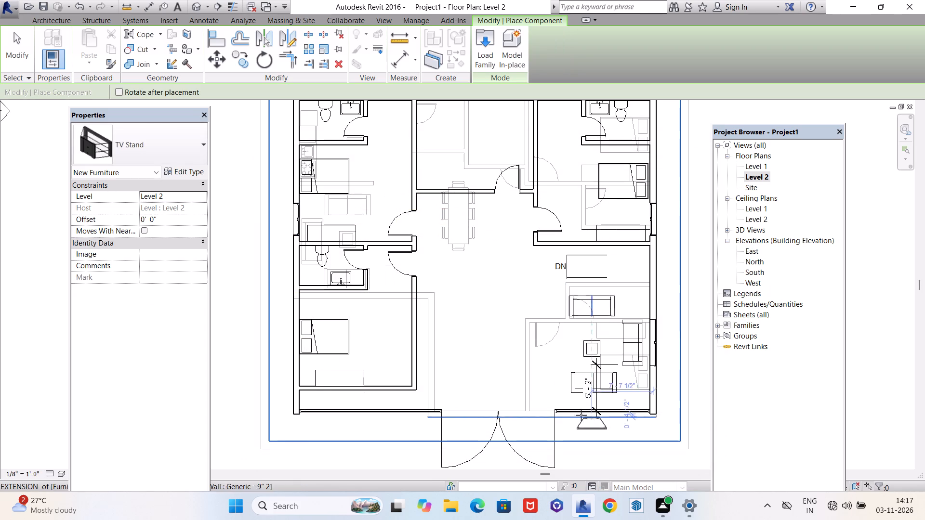
Place the TV stand in Level 2's open living area, rotated 90 degrees toward the sofas and aligned with the dining table's centreline.
scroll(437, 340, "up", 2)
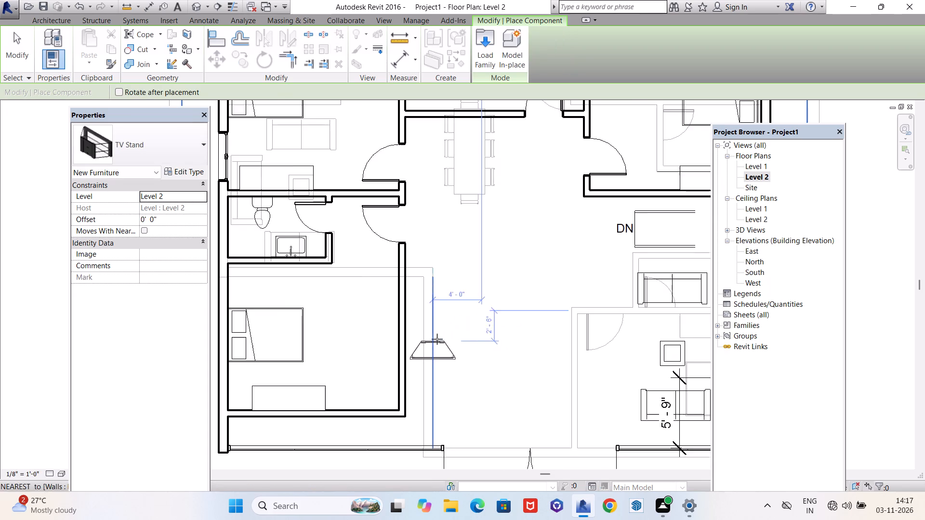
scroll(437, 339, "up", 5)
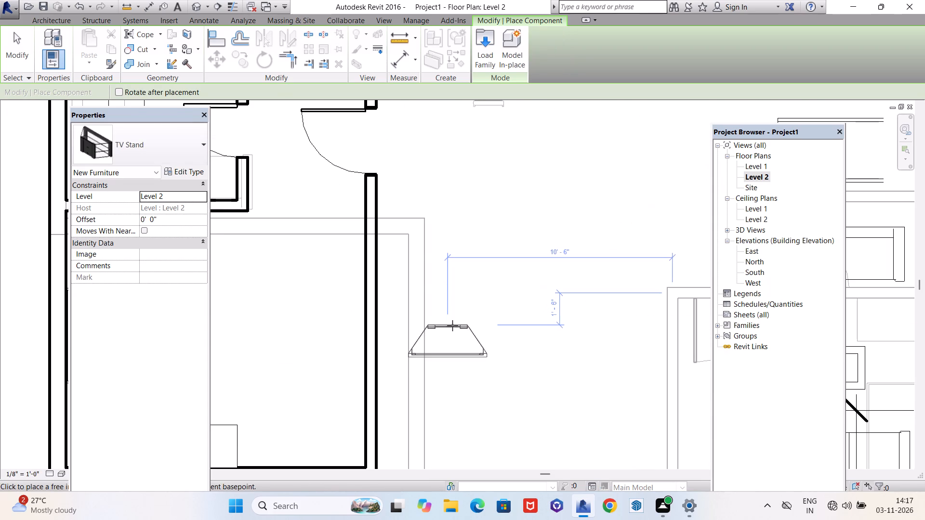
scroll(452, 322, "down", 6)
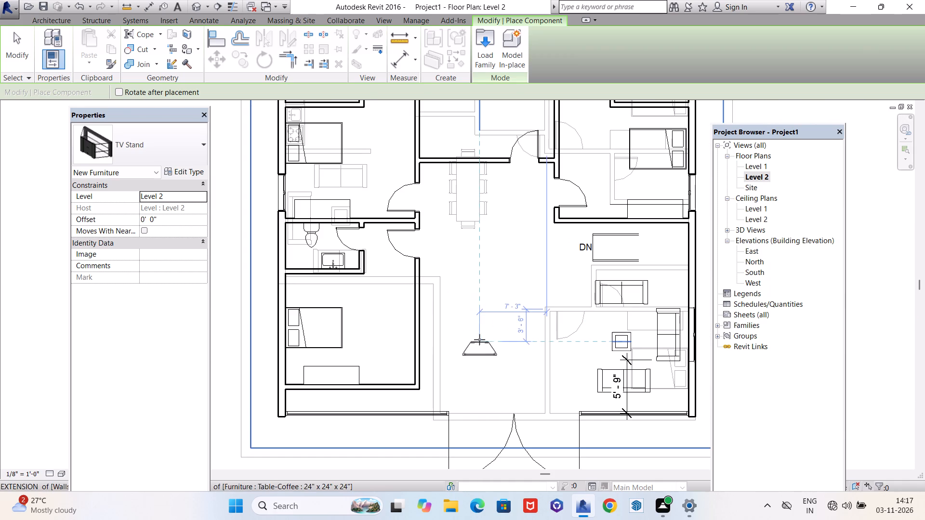
scroll(477, 338, "up", 4)
key("space")
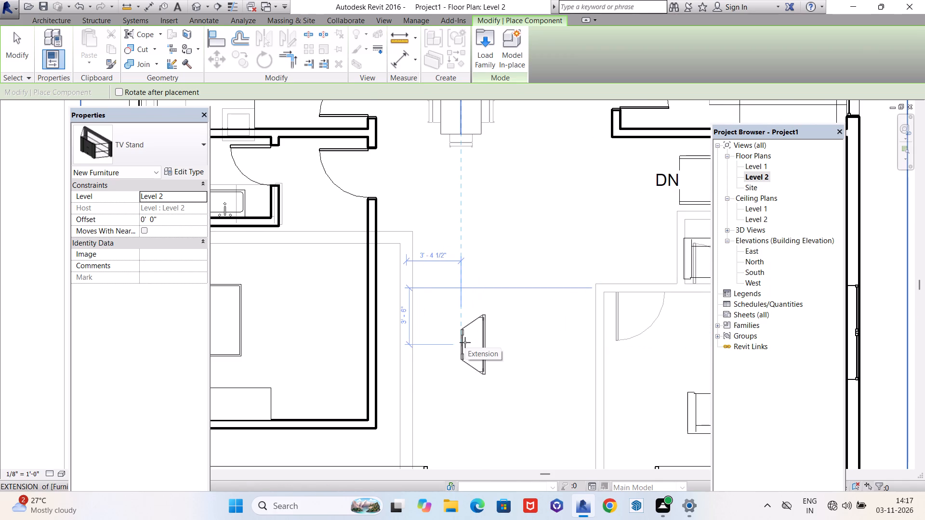
left_click(465, 342)
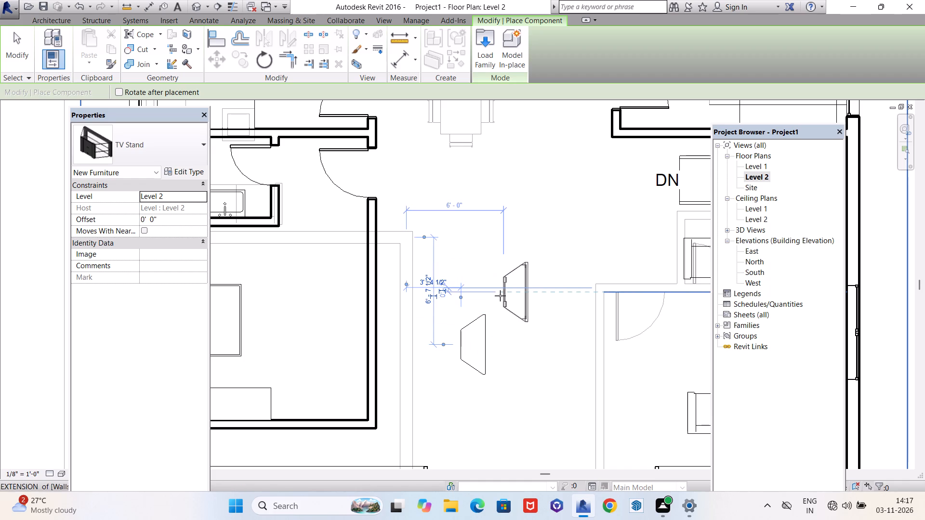
key("Escape")
scroll(500, 298, "down", 3)
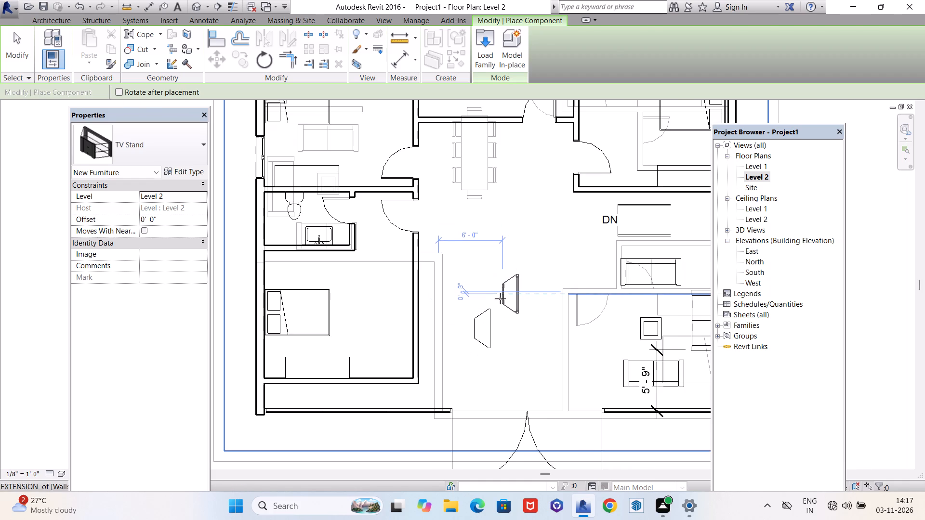
key("Escape")
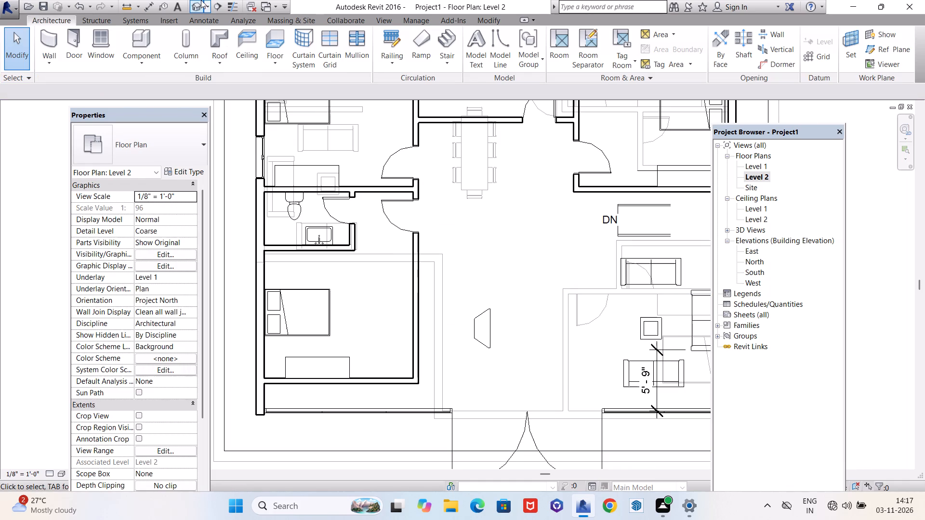
Examine the placed TV stand behind the Level 2 glass wall in the 3D view.
left_click(192, 4)
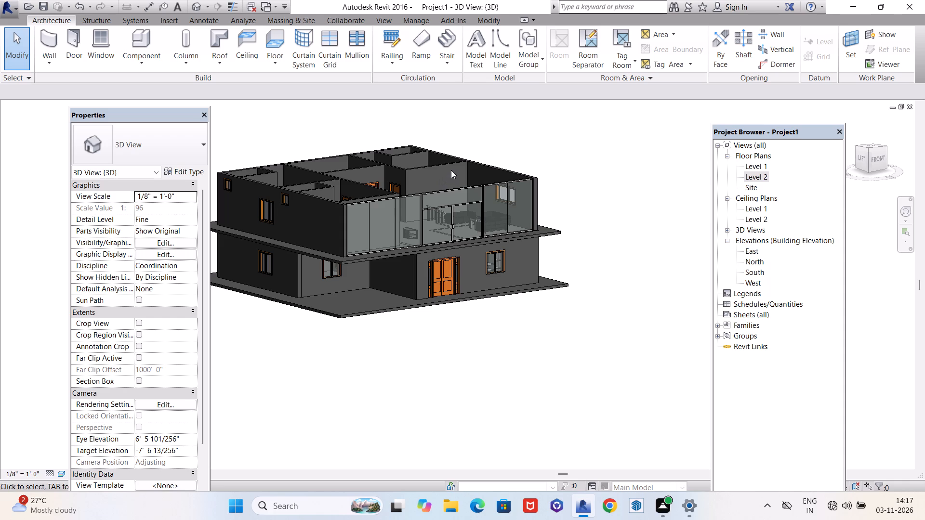
middle_click_drag(426, 188, 329, 228, "shift")
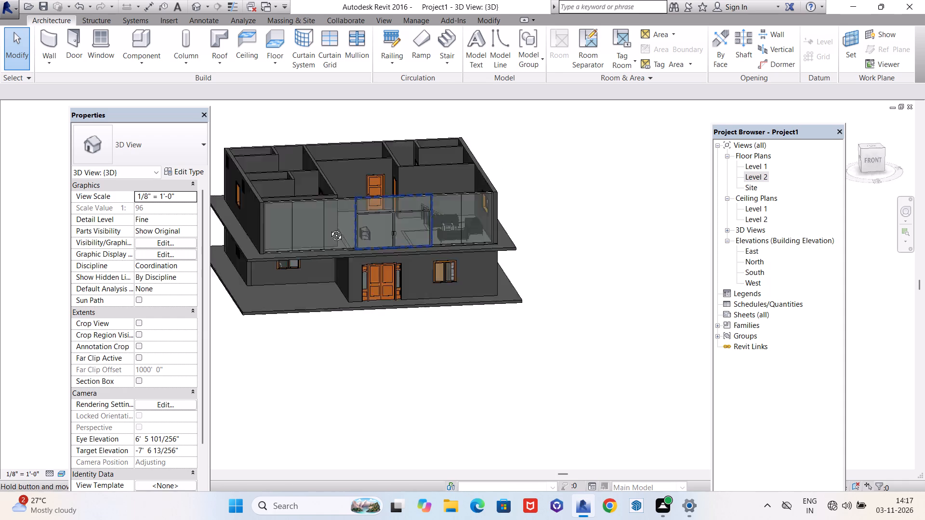
middle_click_drag(329, 228, 185, 340, "shift")
scroll(364, 157, "up", 11)
middle_click_drag(393, 223, 392, 202, "shift")
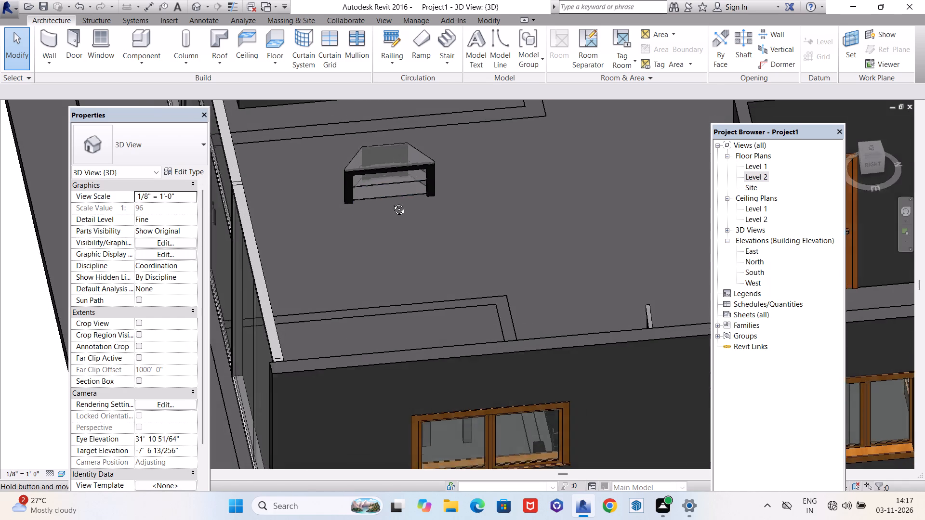
middle_click_drag(392, 202, 438, 183, "shift")
scroll(475, 193, "down", 3)
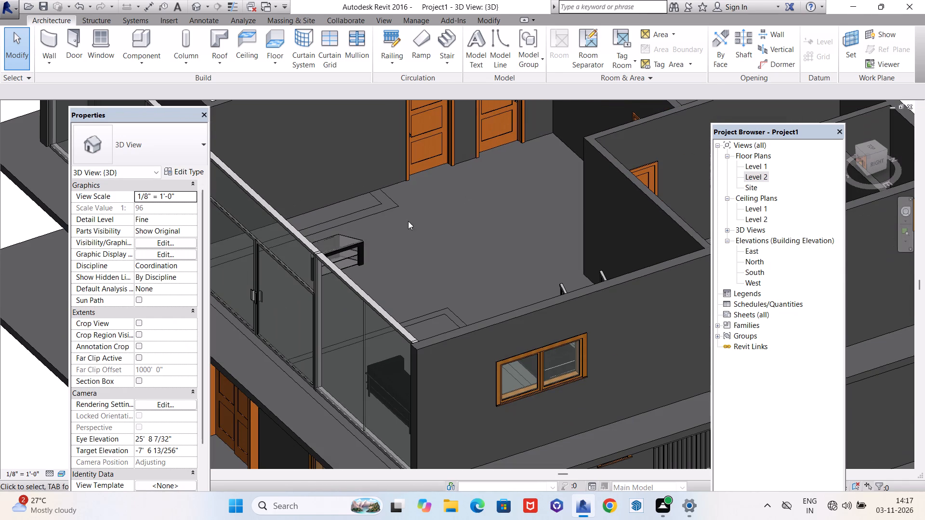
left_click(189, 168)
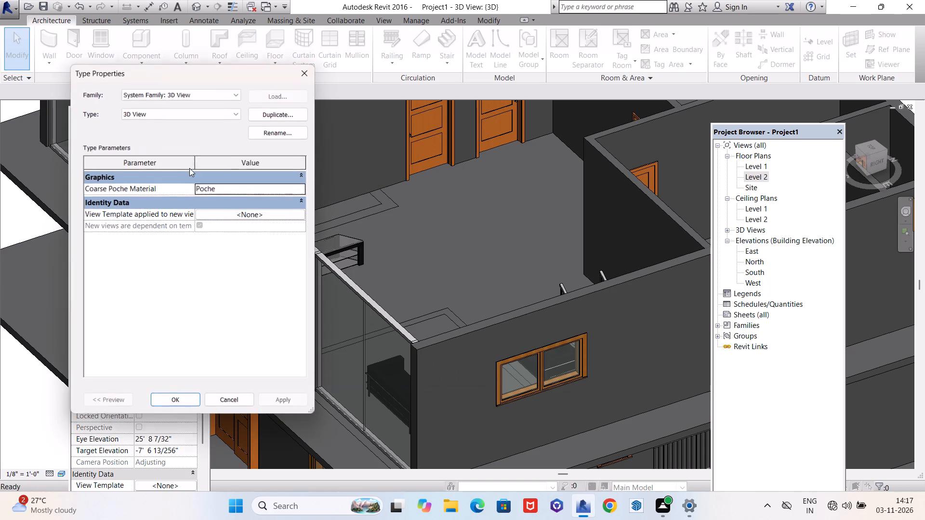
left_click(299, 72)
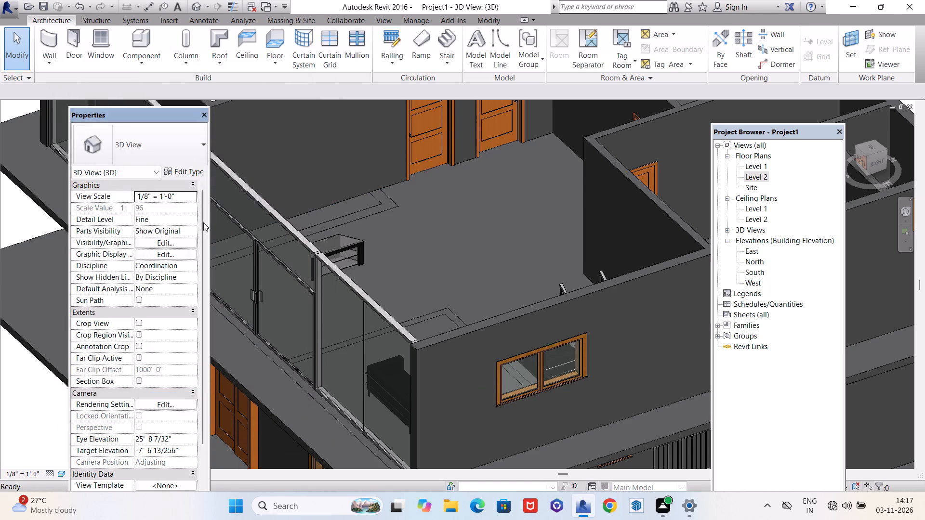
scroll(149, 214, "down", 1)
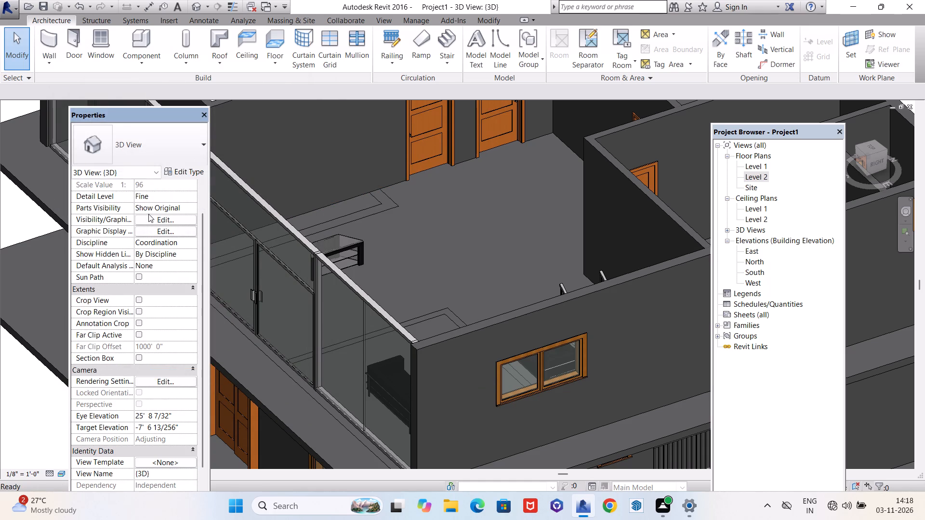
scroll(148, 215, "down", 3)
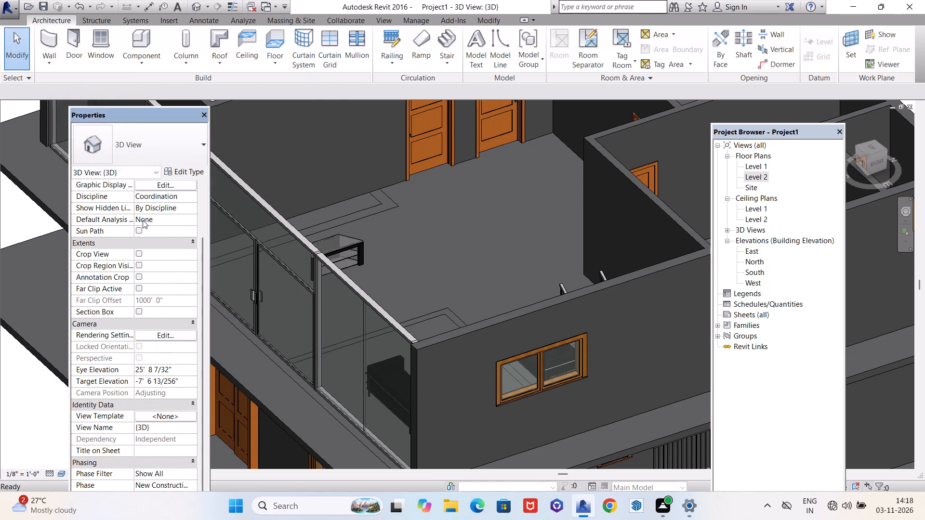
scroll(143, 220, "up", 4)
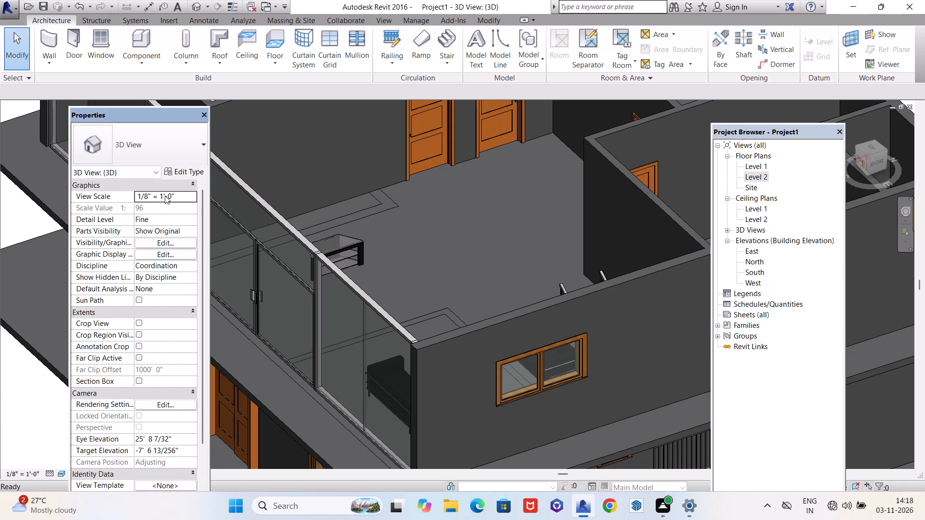
Set the TV Stand type's height to 2' 0" in its type properties.
left_click(350, 250)
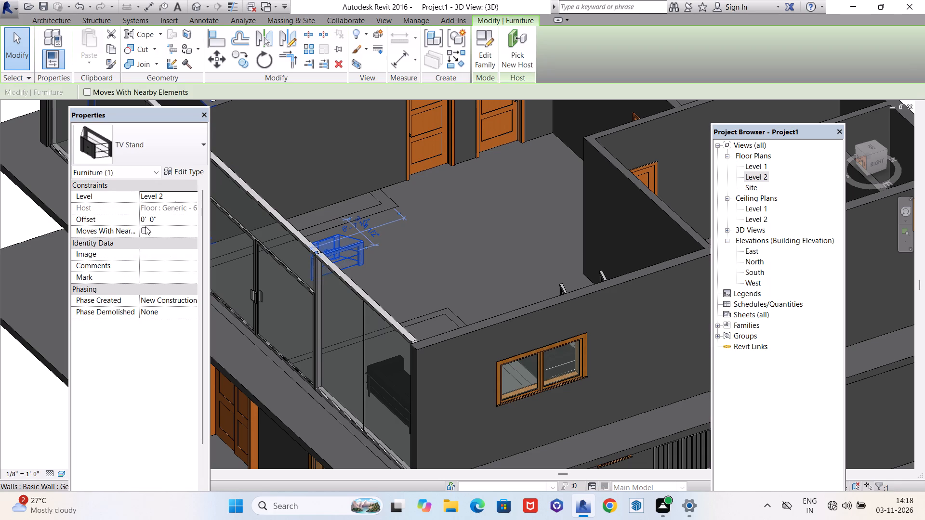
scroll(150, 233, "down", 2)
left_click(174, 172)
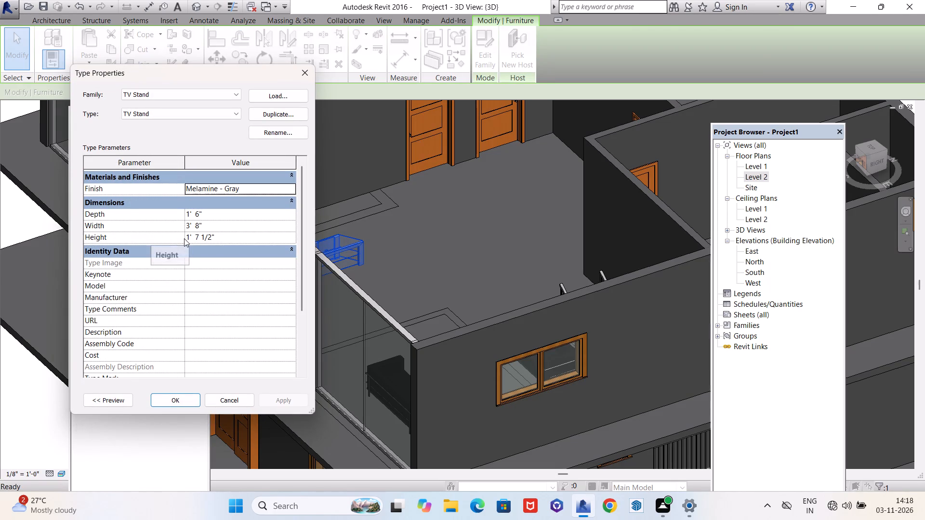
left_click(215, 240)
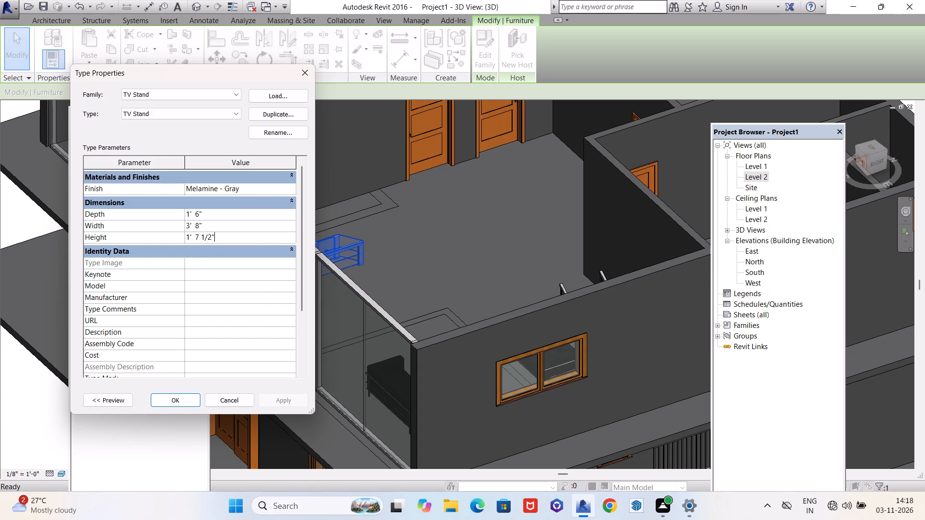
key("BackSpace")
key("BackSpace")
key("BackSpace")
key("BackSpace")
key("BackSpace")
key("BackSpace")
key("BackSpace")
key("BackSpace")
key("BackSpace")
key("BackSpace")
key("BackSpace")
key("BackSpace")
key("BackSpace")
type("2'")
key("Return")
left_click(275, 402)
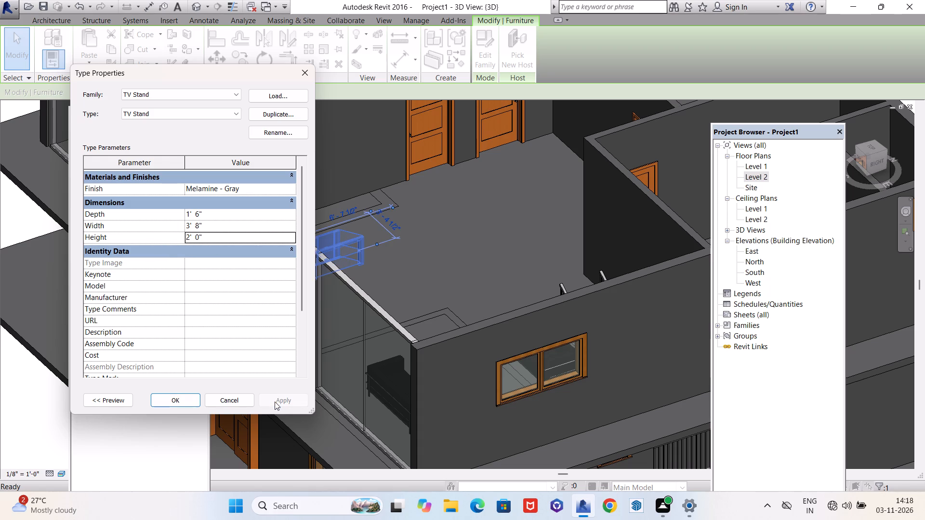
left_click(184, 400)
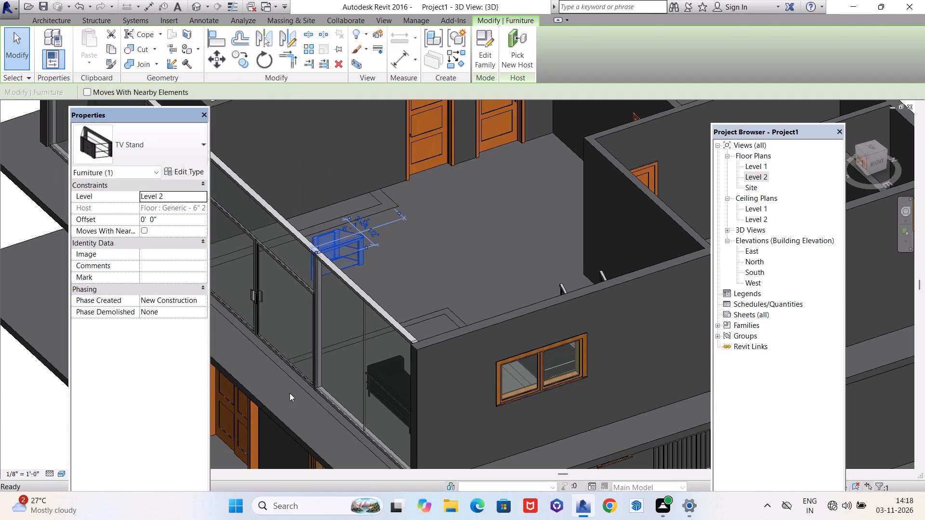
key("Escape")
Load the TV - Flat Screen family from the US Imperial Furniture library.
scroll(312, 381, "down", 6)
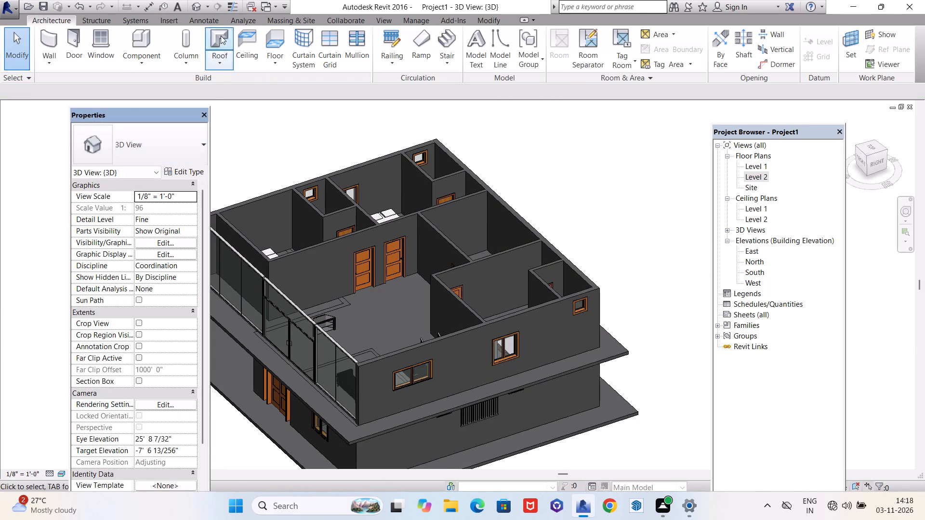
left_click(146, 41)
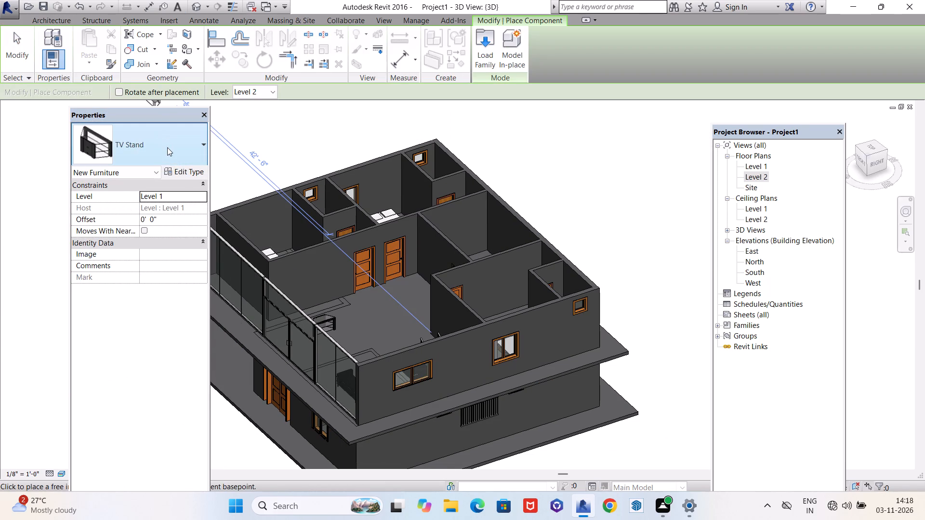
left_click(480, 40)
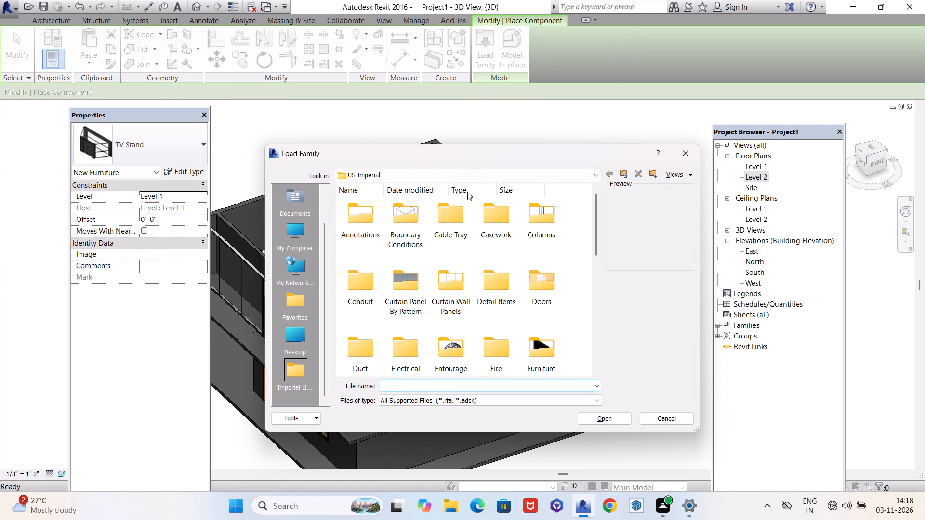
double_click(547, 344)
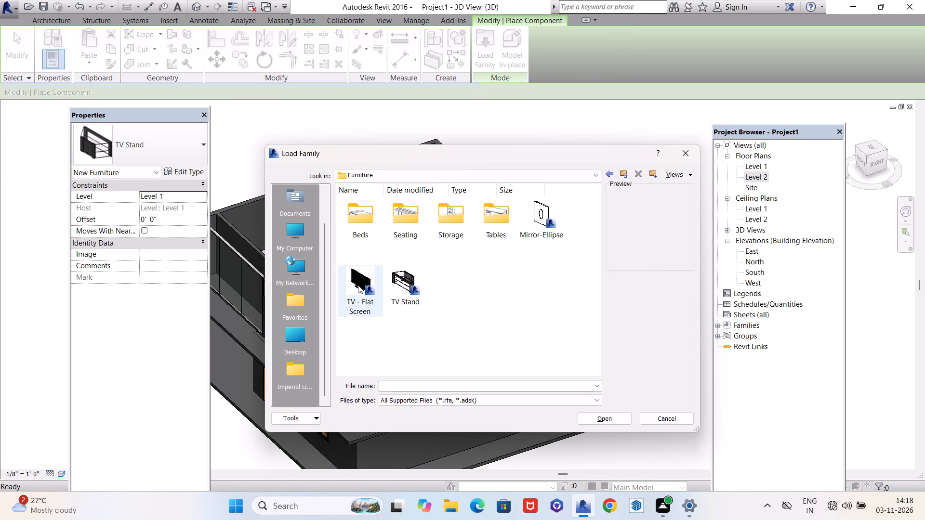
left_click(358, 285)
left_click(611, 420)
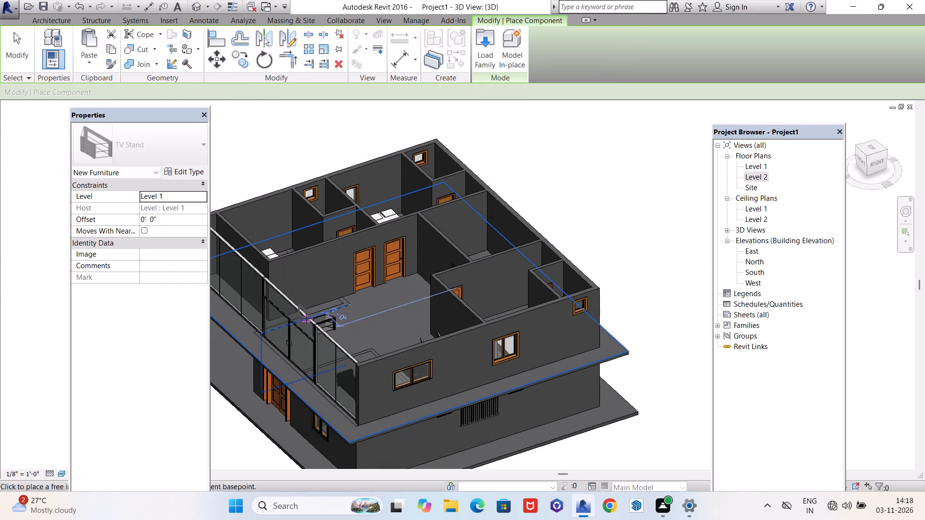
Place the 32" TV - Flat Screen on the TV stand in the Level 2 floor plan, rotated 90 degrees to match the stand.
scroll(294, 318, "up", 4)
scroll(343, 319, "up", 3)
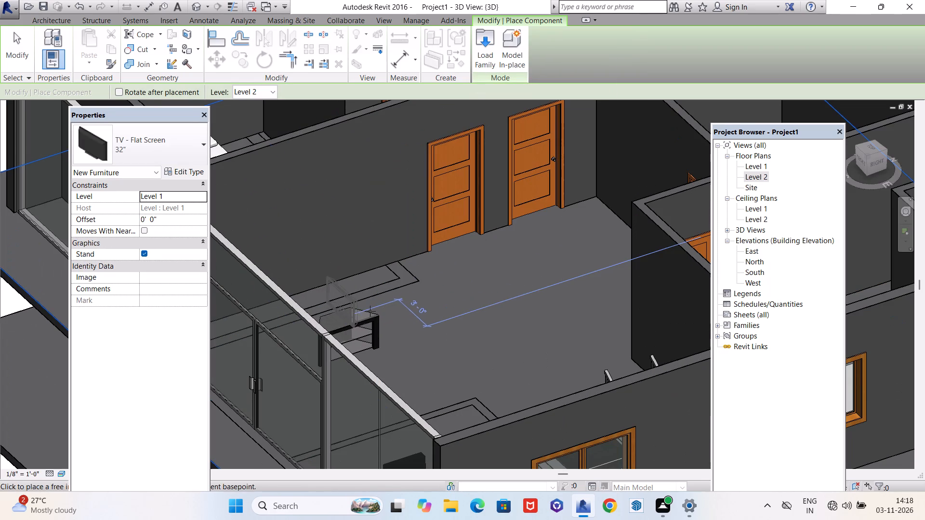
double_click(753, 178)
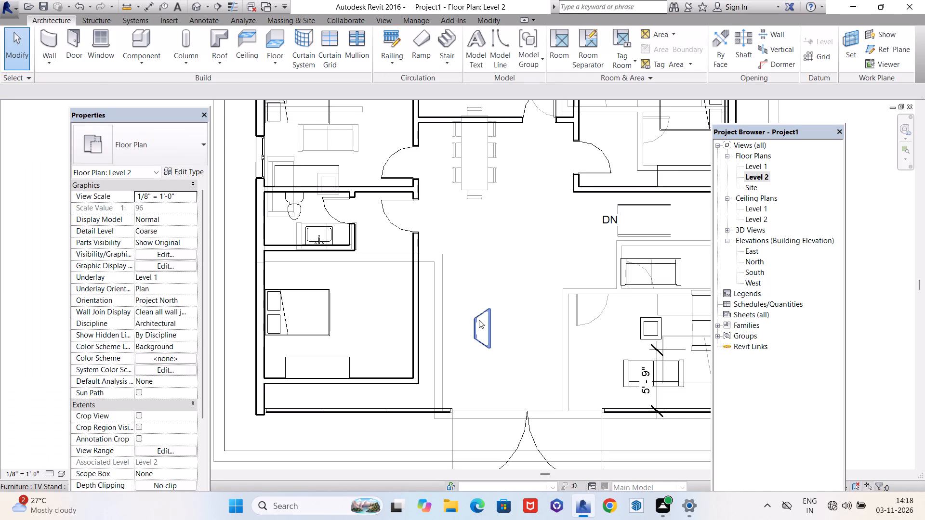
left_click(145, 38)
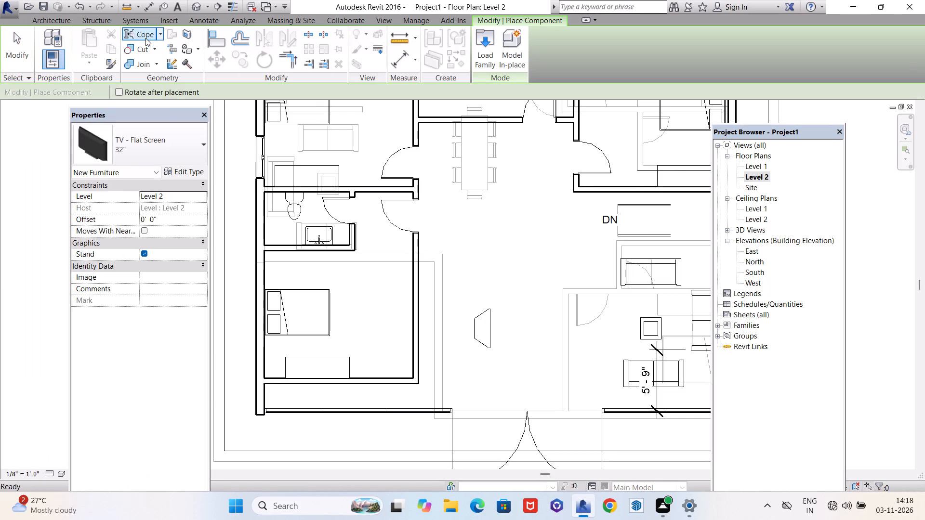
scroll(487, 337, "up", 3)
key("space")
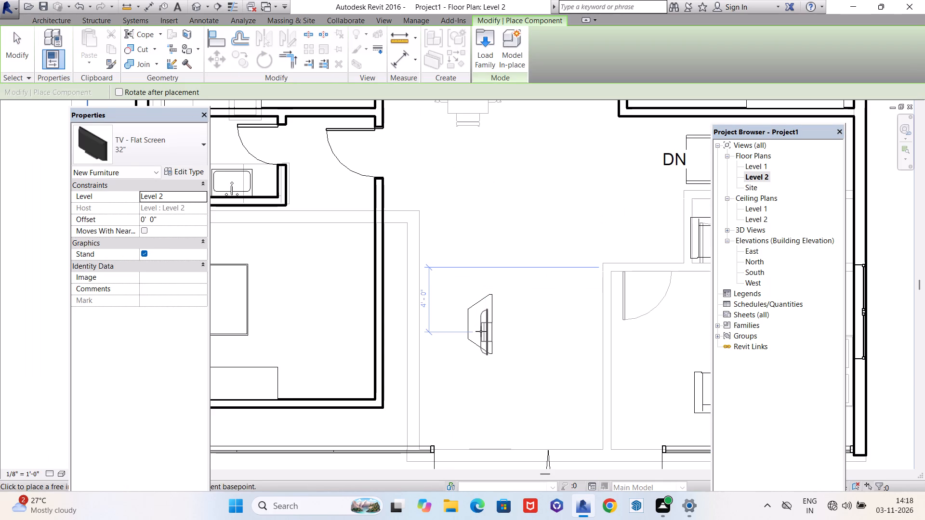
scroll(476, 326, "up", 5)
left_click(476, 326)
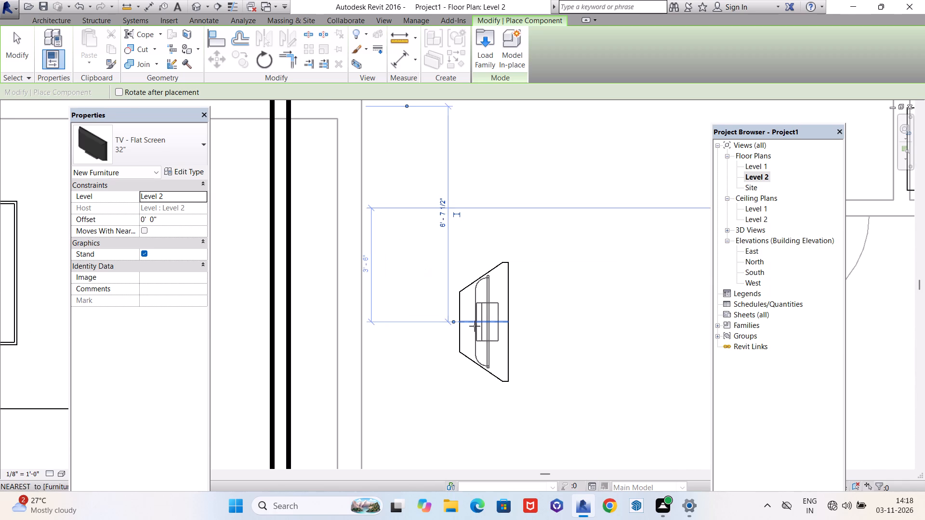
scroll(404, 317, "down", 7)
key("Escape")
key("Escape")
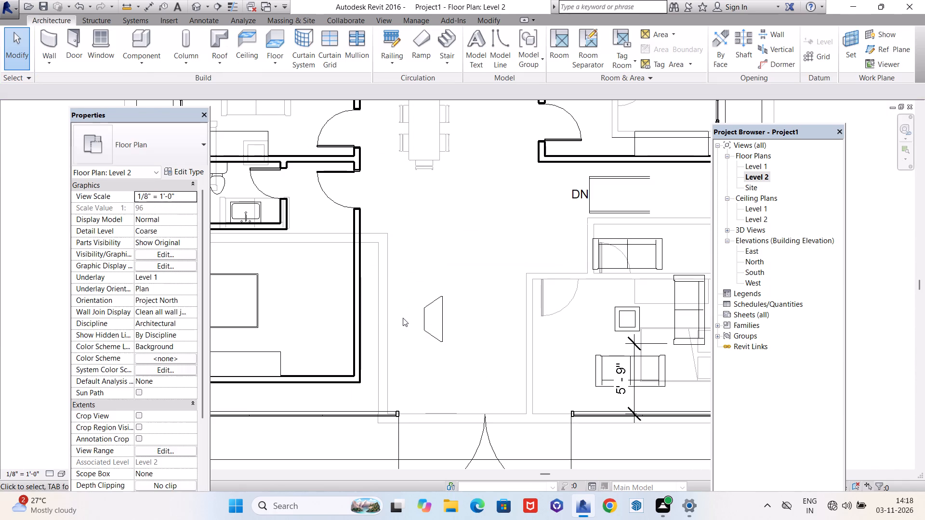
scroll(428, 333, "down", 5)
middle_click_drag(436, 345, 409, 349)
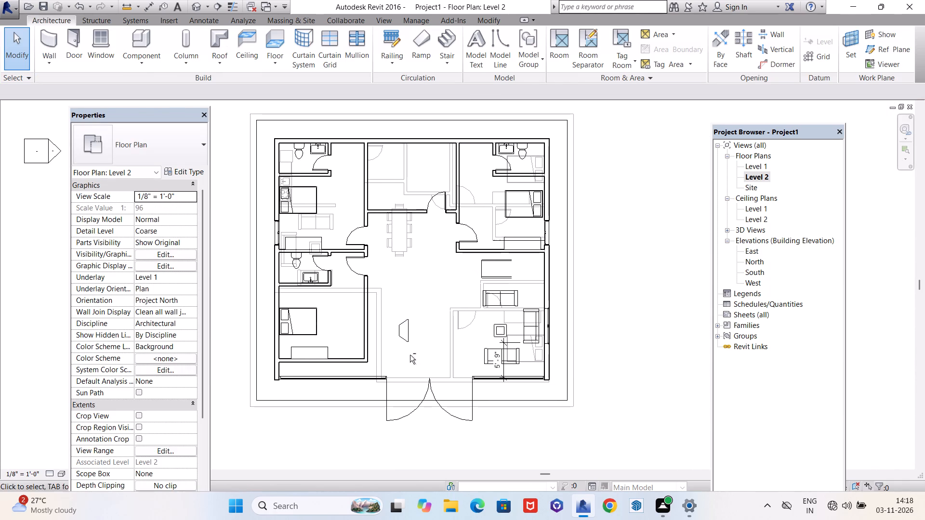
middle_click_drag(410, 352, 388, 346, "shift")
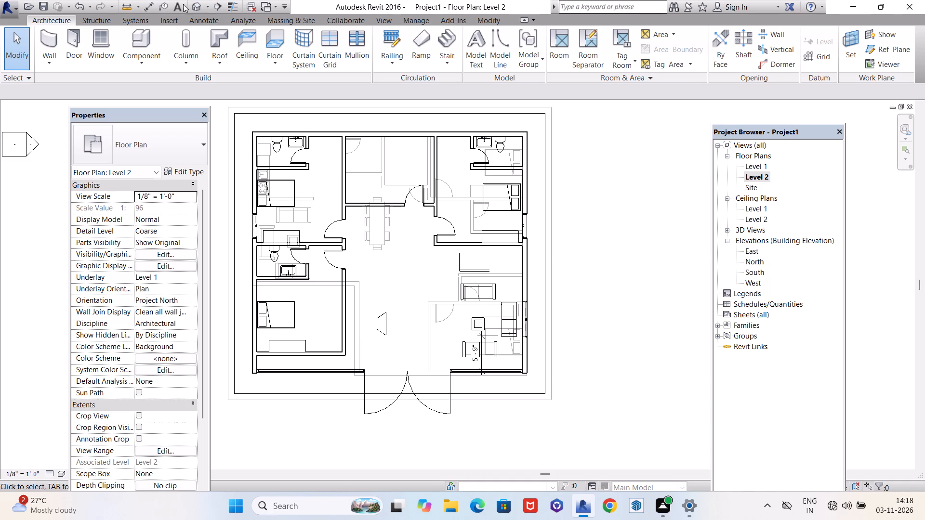
Set the 32" TV - Flat Screen's offset to 2' 0" above Level 2 so it rests on top of the TV stand.
left_click(198, 5)
scroll(377, 308, "down", 3)
middle_click_drag(379, 320, 358, 331)
scroll(329, 338, "up", 11, "shift")
scroll(342, 337, "down", 1)
scroll(343, 337, "up", 11)
scroll(350, 334, "down", 1)
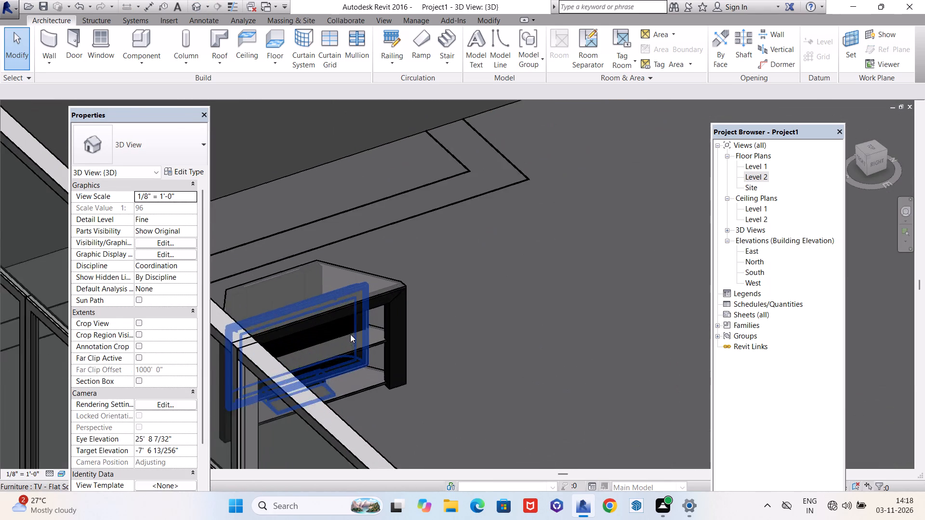
left_click(365, 333)
scroll(439, 329, "down", 3)
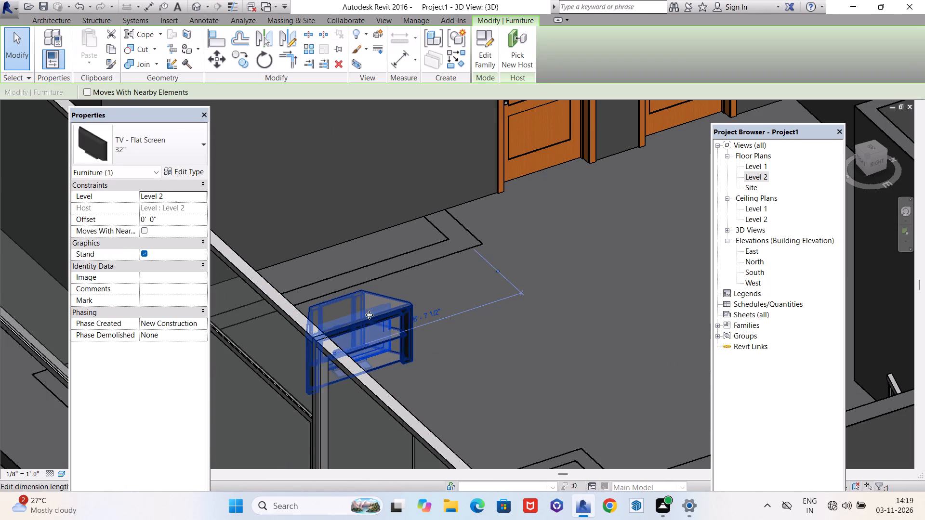
left_click(165, 220)
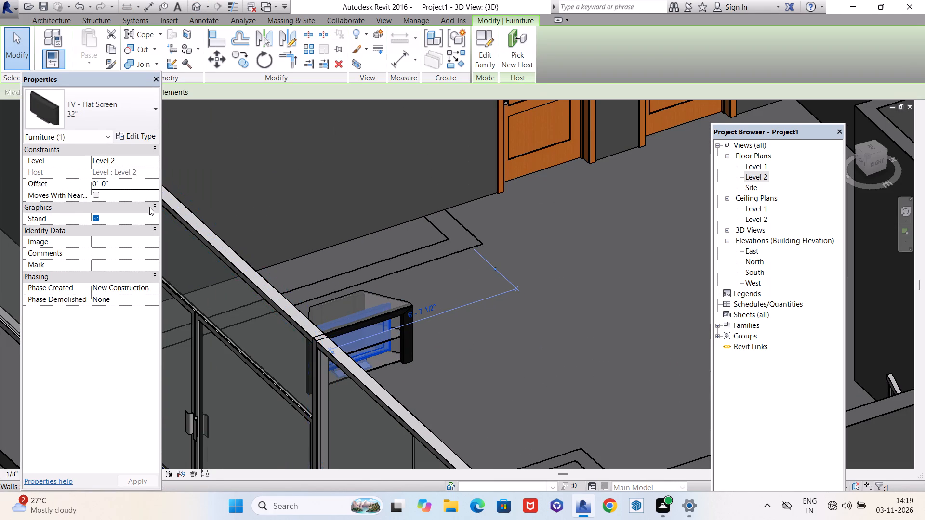
left_click(130, 179)
type("2'")
key("Return")
scroll(129, 182, "up", 1)
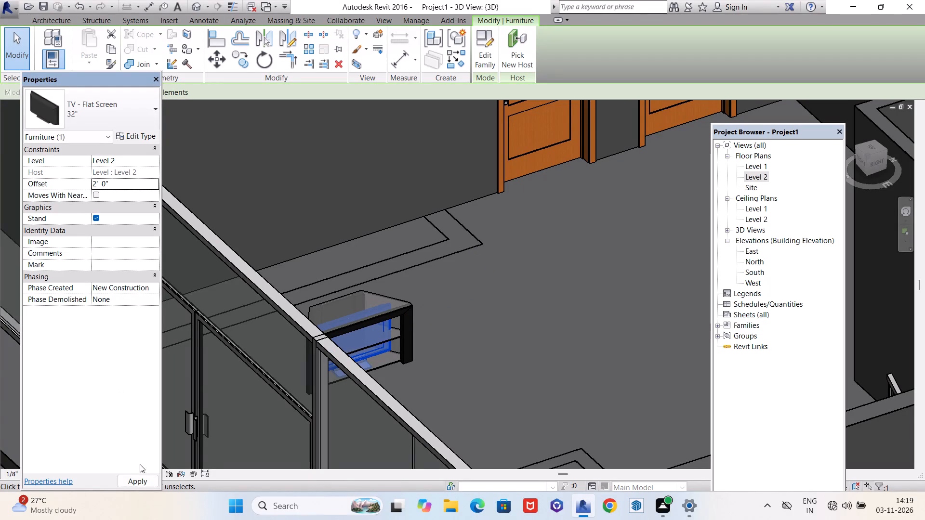
left_click(140, 480)
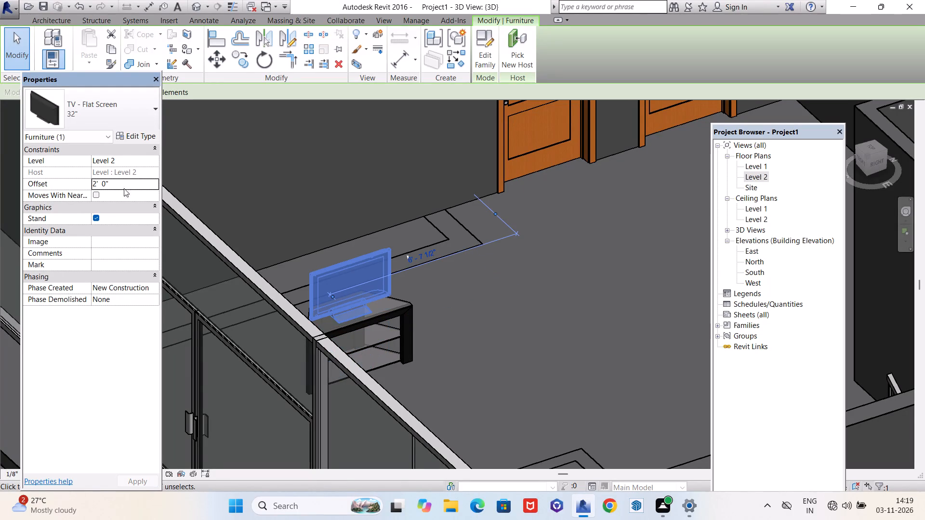
left_click(450, 357)
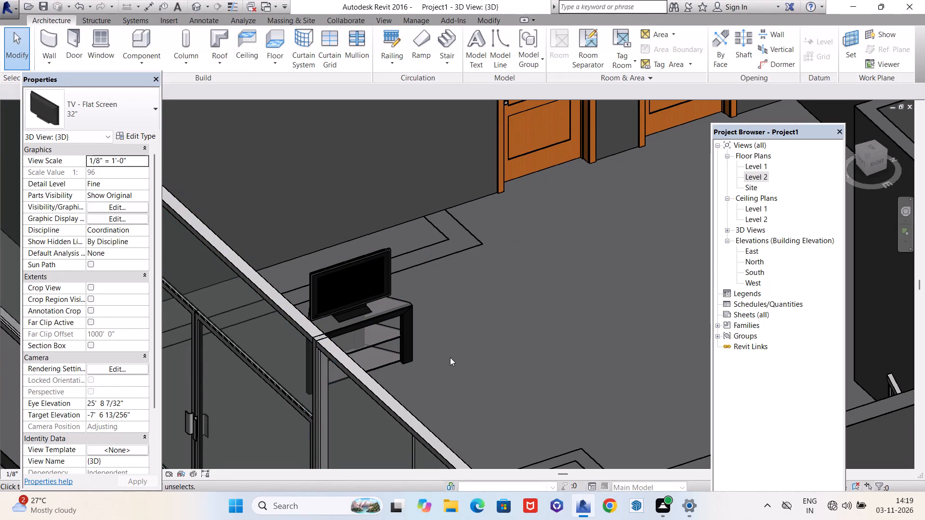
key("Escape")
Examine the furnished Level 2 living area and the whole two-storey house from above and from the front in the 3D view.
scroll(550, 303, "down", 11)
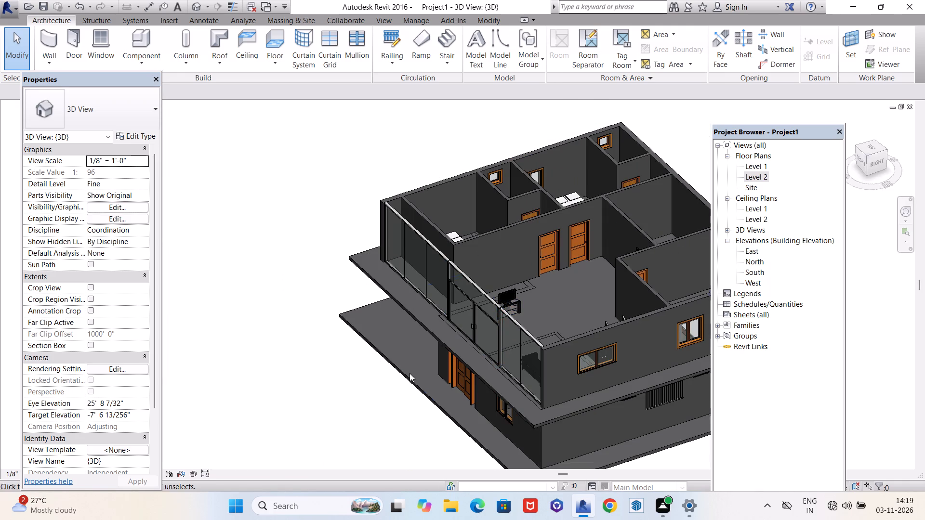
middle_click_drag(356, 367, 477, 332, "shift")
scroll(410, 271, "down", 10)
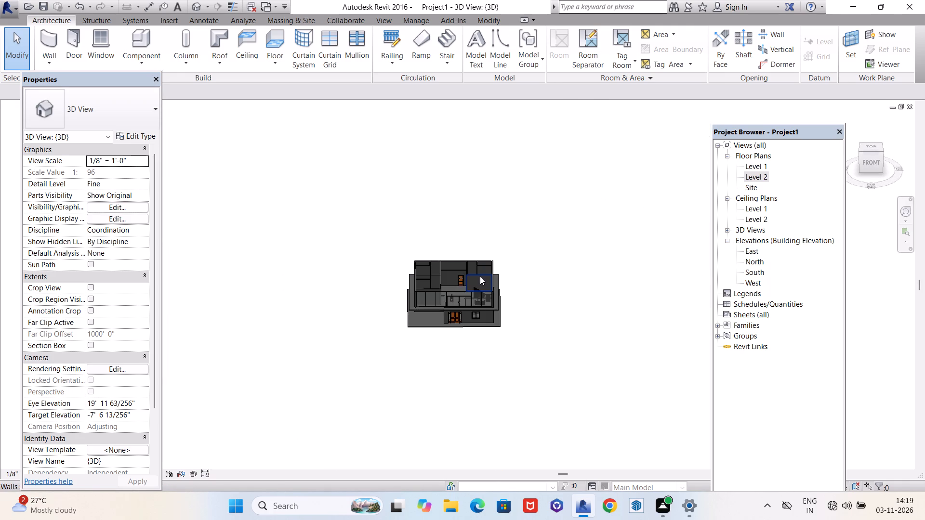
middle_click_drag(480, 277, 311, 430, "shift")
scroll(460, 298, "up", 5)
scroll(482, 248, "up", 7)
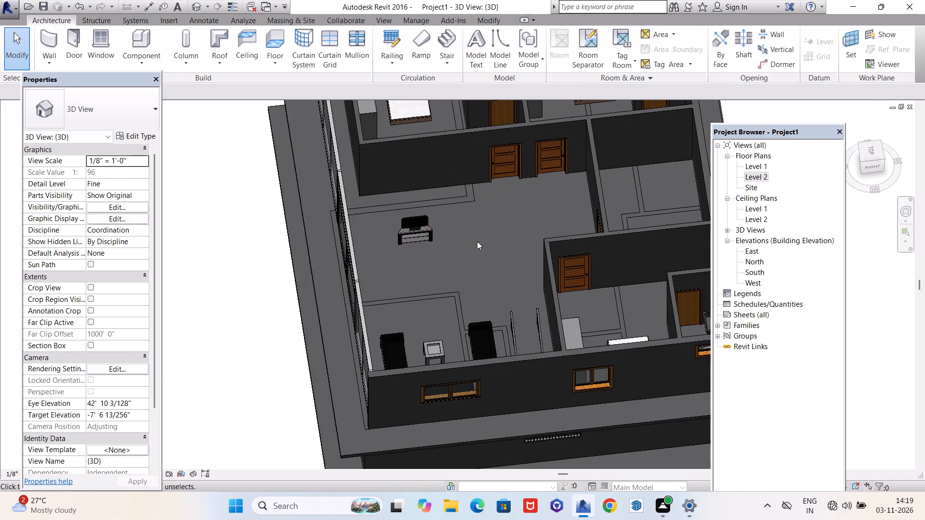
scroll(325, 287, "down", 5)
middle_click_drag(286, 300, 452, 151, "shift")
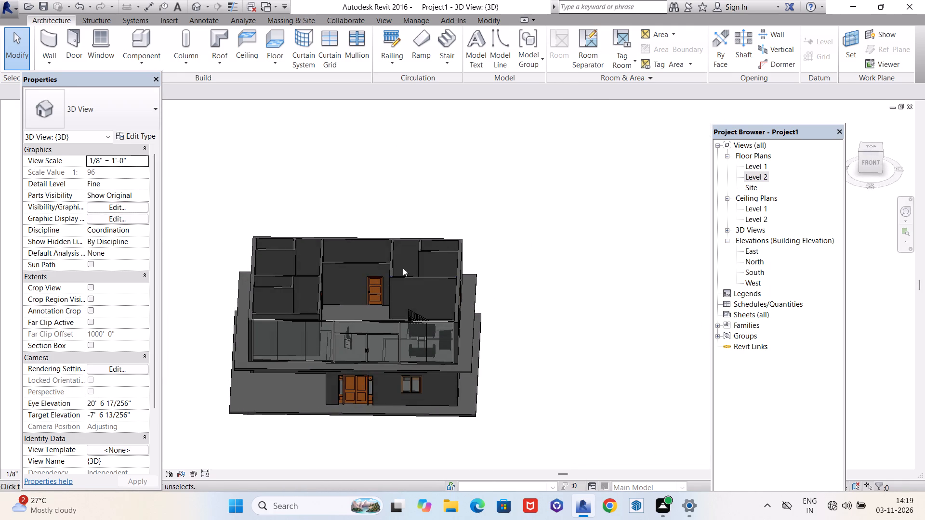
scroll(362, 376, "up", 4)
scroll(529, 294, "down", 5)
scroll(452, 346, "up", 4)
middle_click_drag(438, 378, 447, 349, "shift")
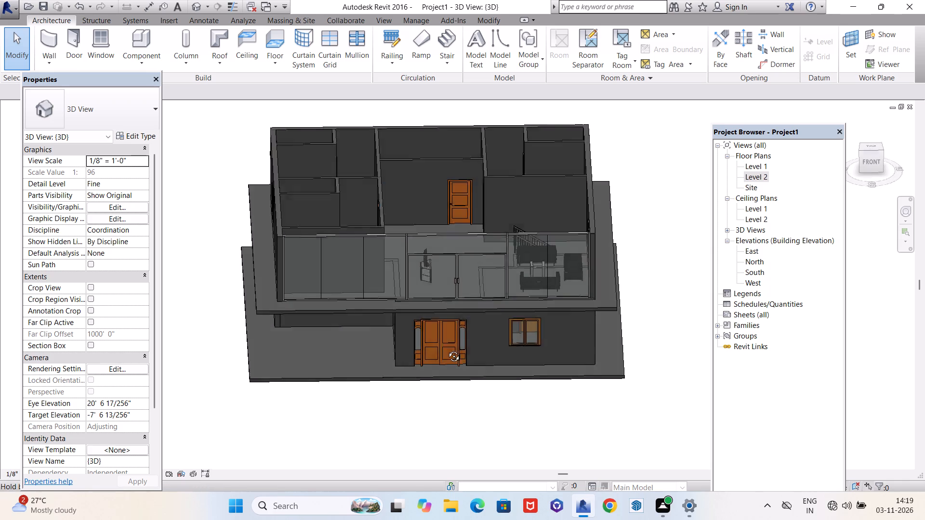
middle_click_drag(447, 349, 455, 297, "shift")
scroll(438, 279, "up", 3)
scroll(438, 362, "down", 4)
middle_click_drag(428, 364, 432, 313, "shift")
scroll(431, 313, "up", 4)
scroll(432, 313, "down", 3)
middle_click_drag(439, 296, 435, 340, "shift")
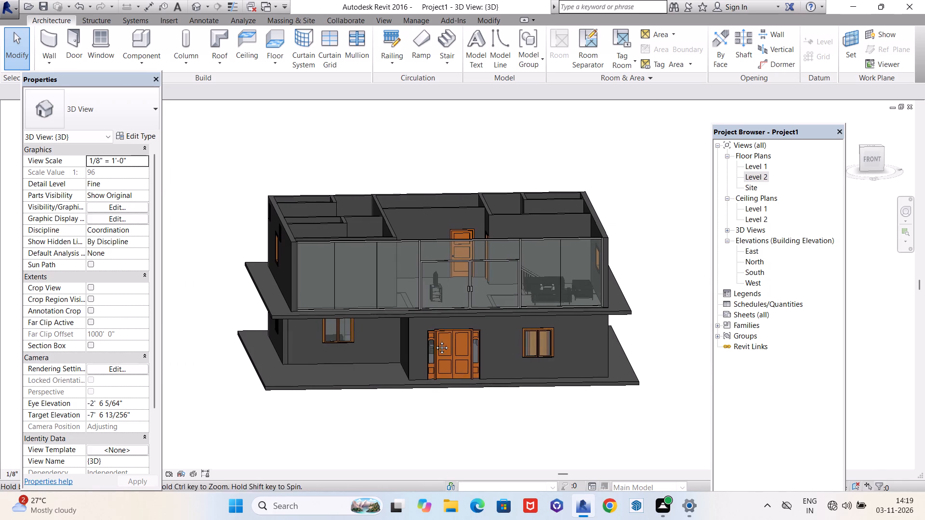
middle_click_drag(435, 340, 437, 342, "shift")
scroll(459, 320, "down", 4)
scroll(457, 329, "up", 6)
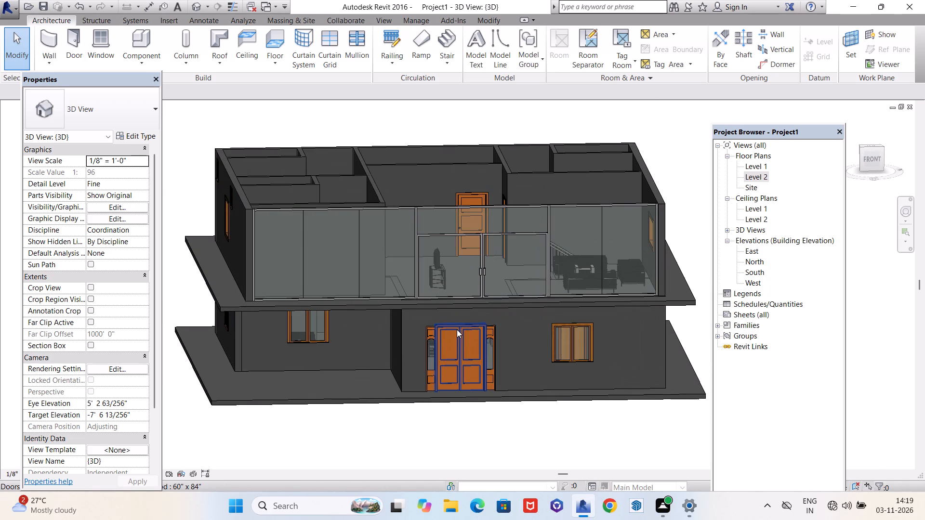
scroll(457, 329, "down", 1)
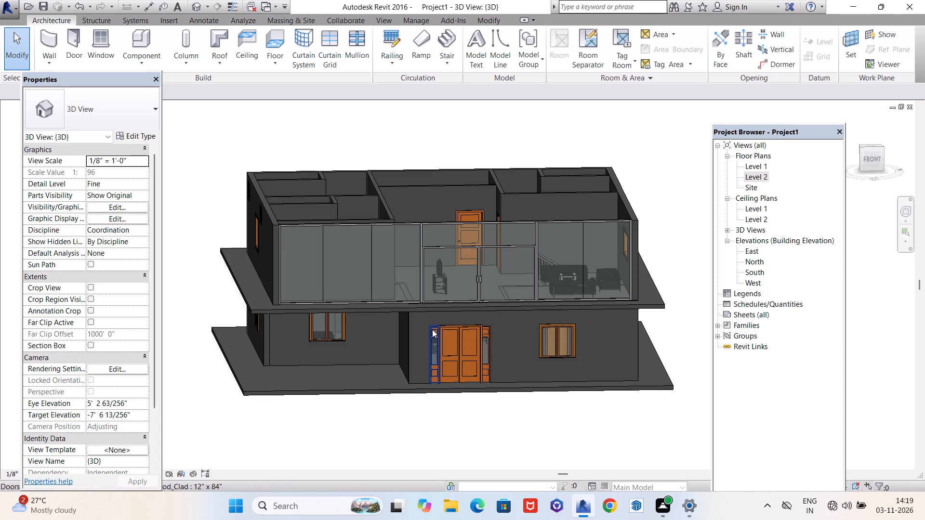
Capture a rectangular screenshot of the whole house in the front 3D view.
key("Print")
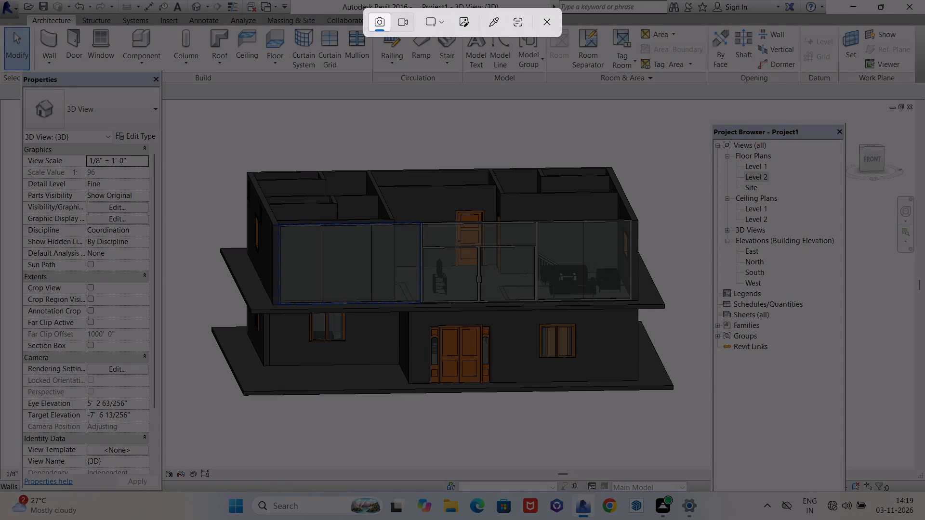
left_click_drag(185, 132, 687, 442)
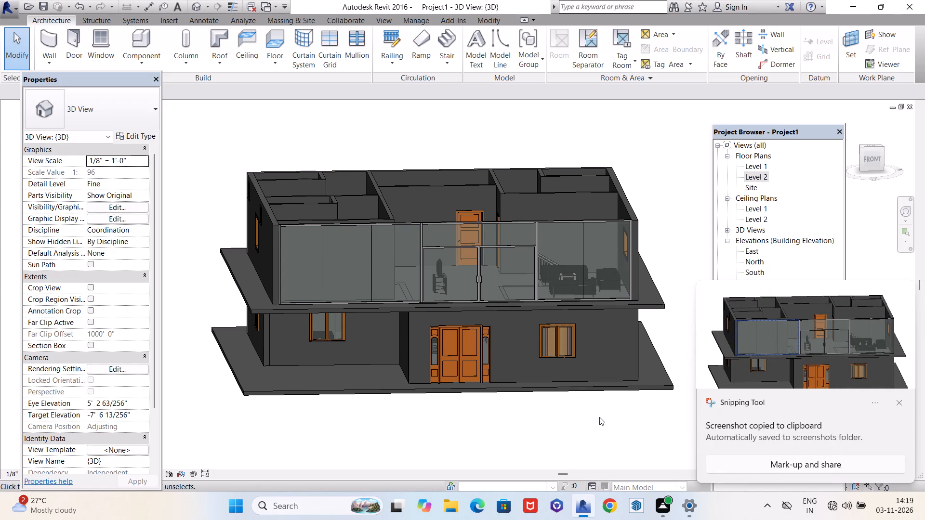
Save the project as "G+1 Plan 3.11" in the Revit data folder on the C: drive.
key("ctrl+s")
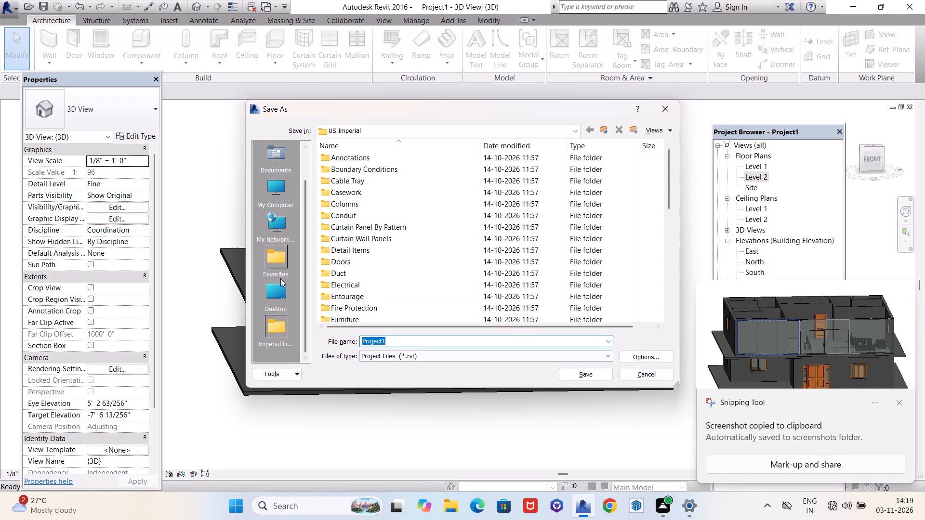
scroll(282, 293, "down", 3)
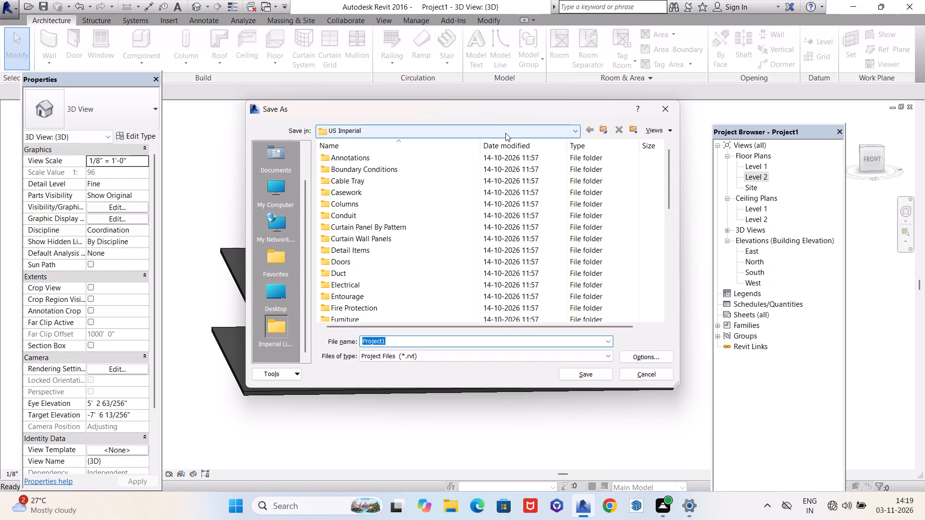
left_click(505, 133)
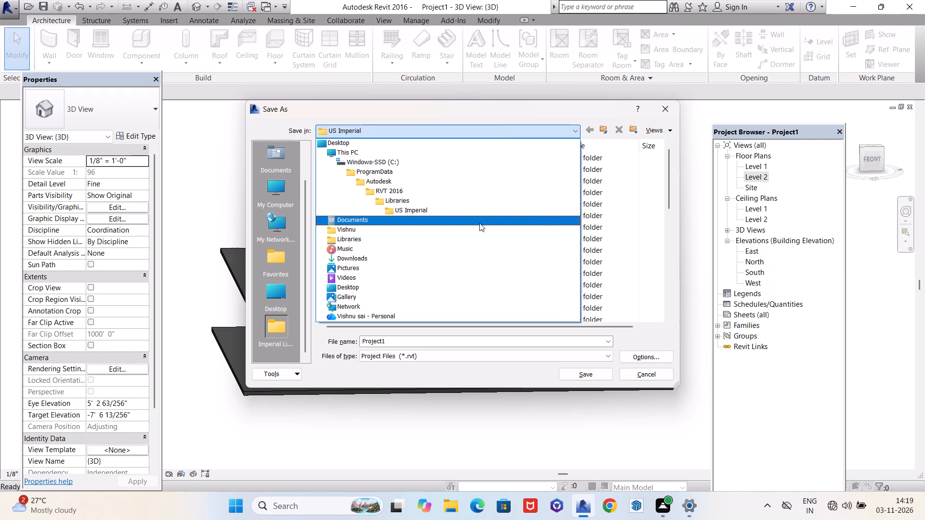
double_click(383, 163)
scroll(372, 226, "down", 1)
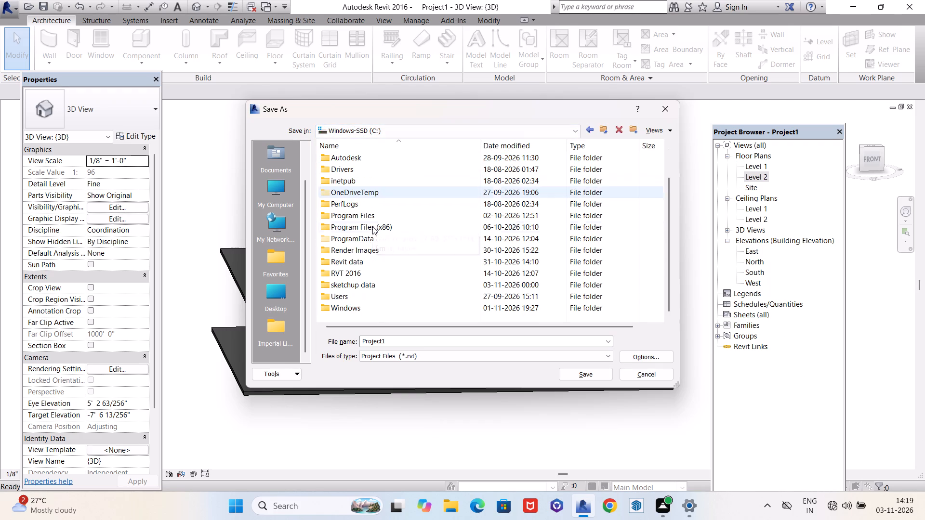
left_click(363, 263)
double_click(363, 263)
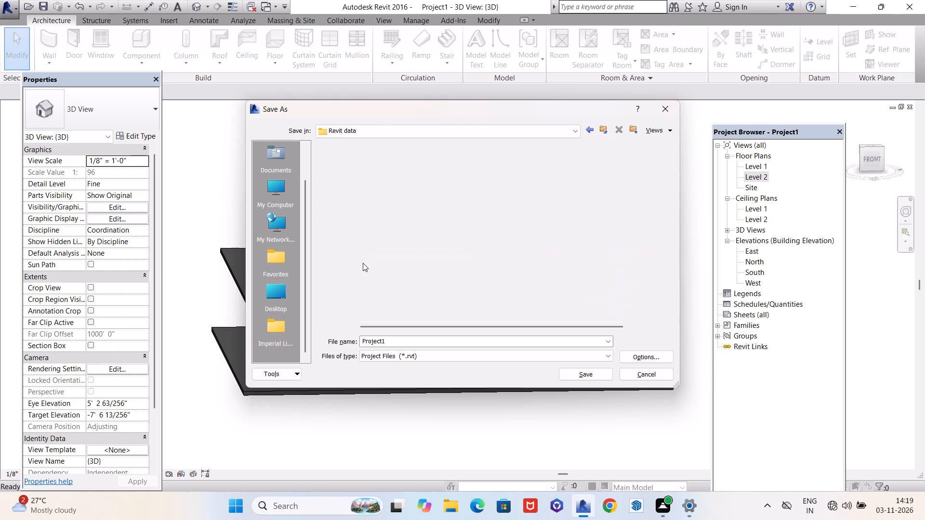
left_click(399, 341)
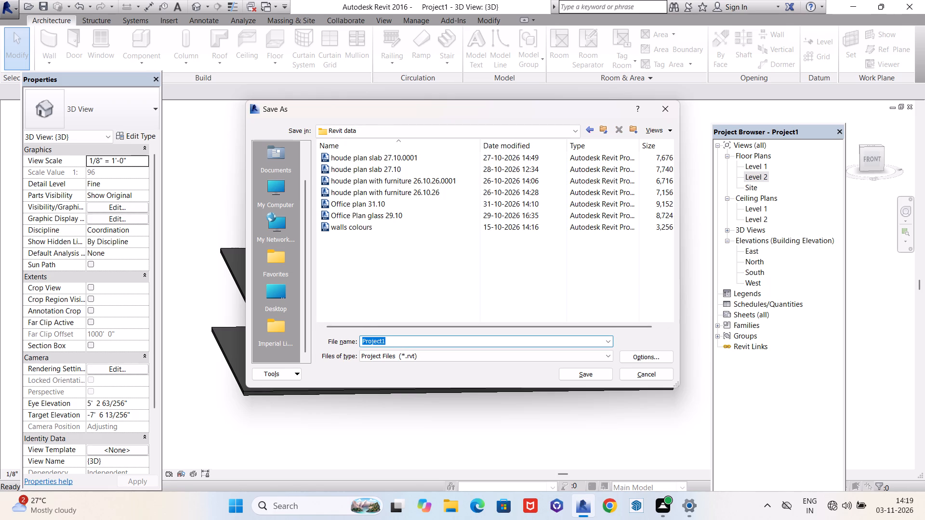
key("BackSpace")
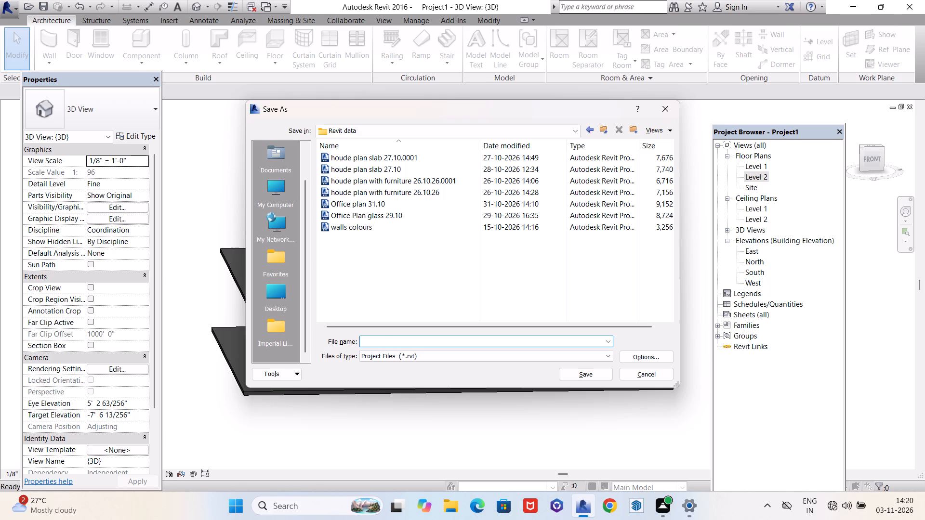
key("shift+g")
key("shift+plus")
key("1")
key("space")
type("Plan")
key("space")
type("3.11")
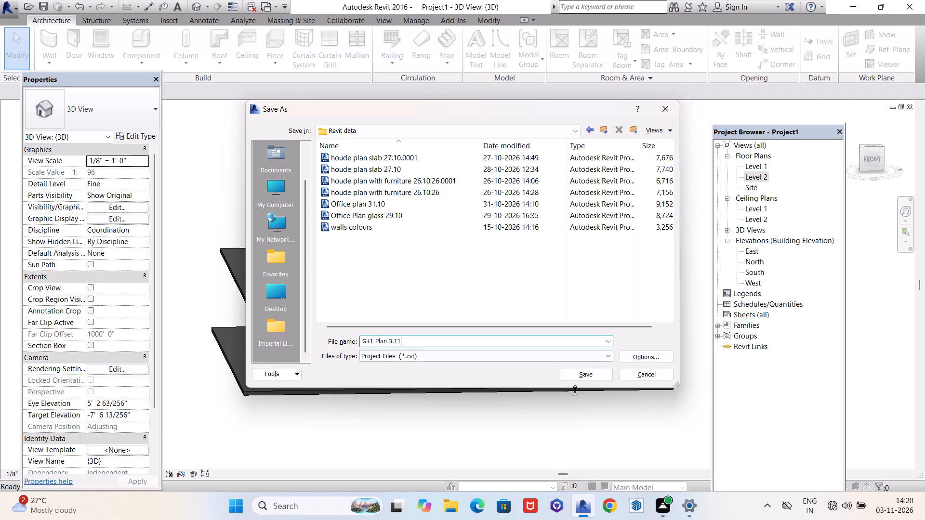
left_click(590, 378)
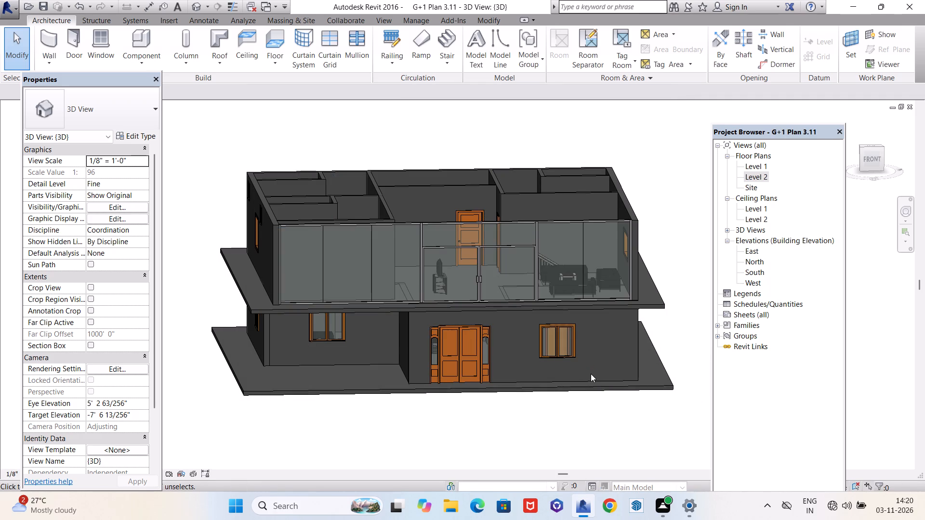
Print the 3D view with Microsoft Print to PDF, saving it on the Desktop as "G+1 3.11".
key("ctrl+p")
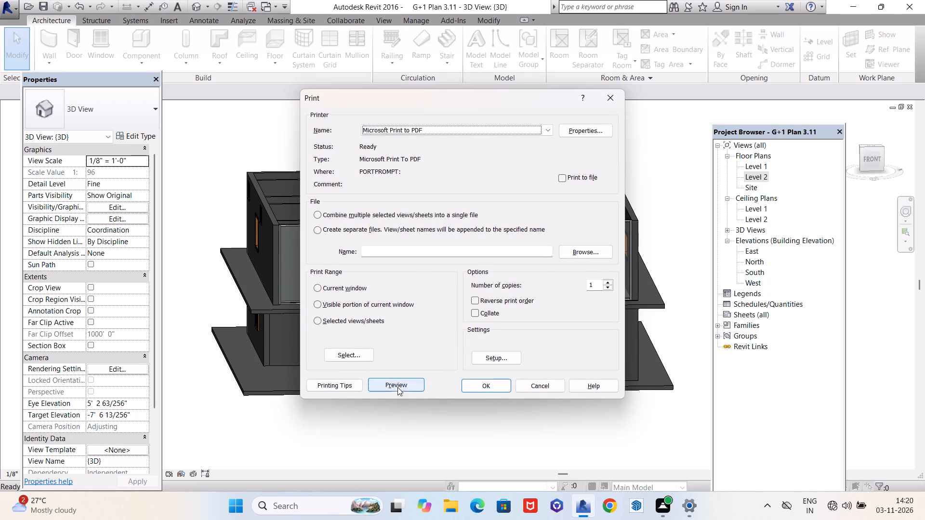
left_click(478, 386)
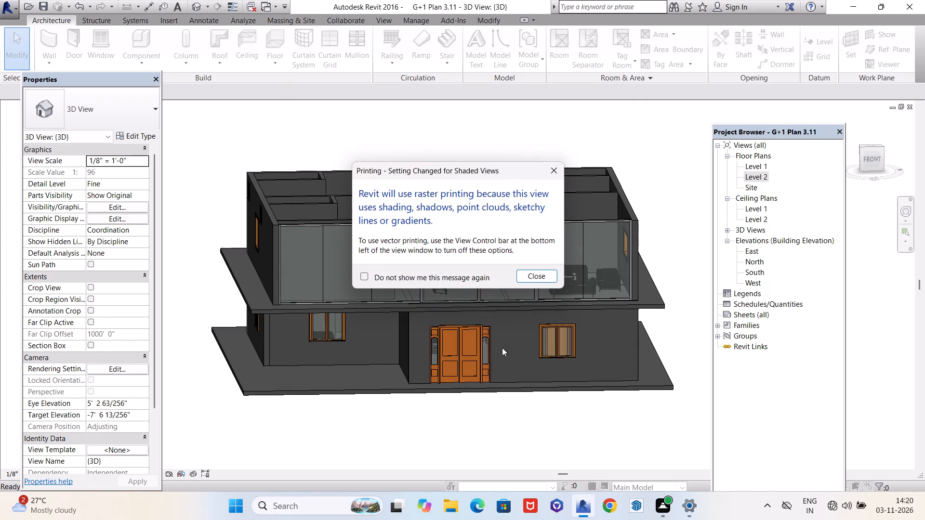
left_click(549, 167)
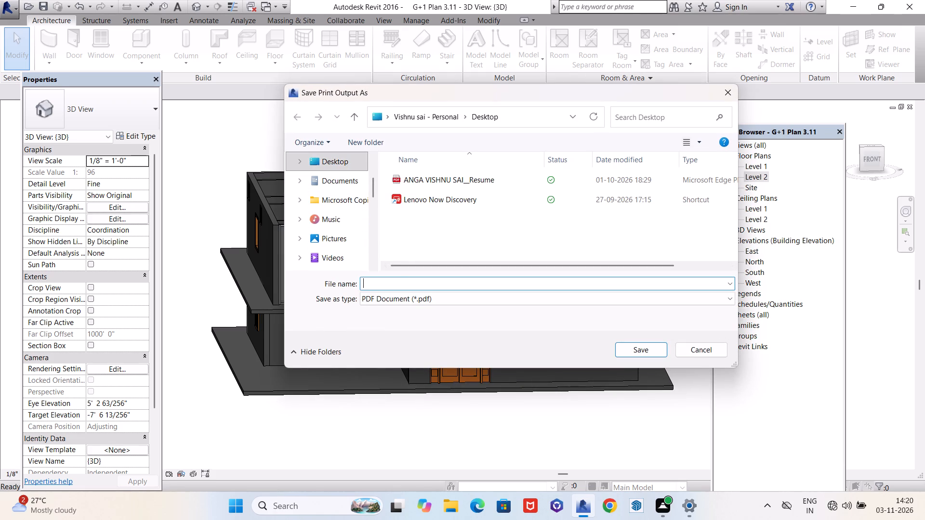
key("shift+g")
key("shift+plus")
key("1")
key("space")
type("3.11")
left_click(638, 348)
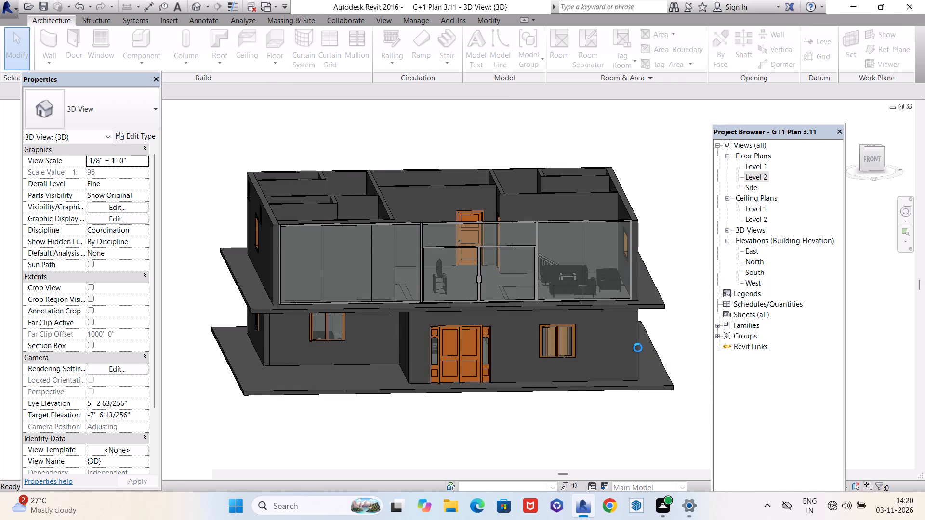